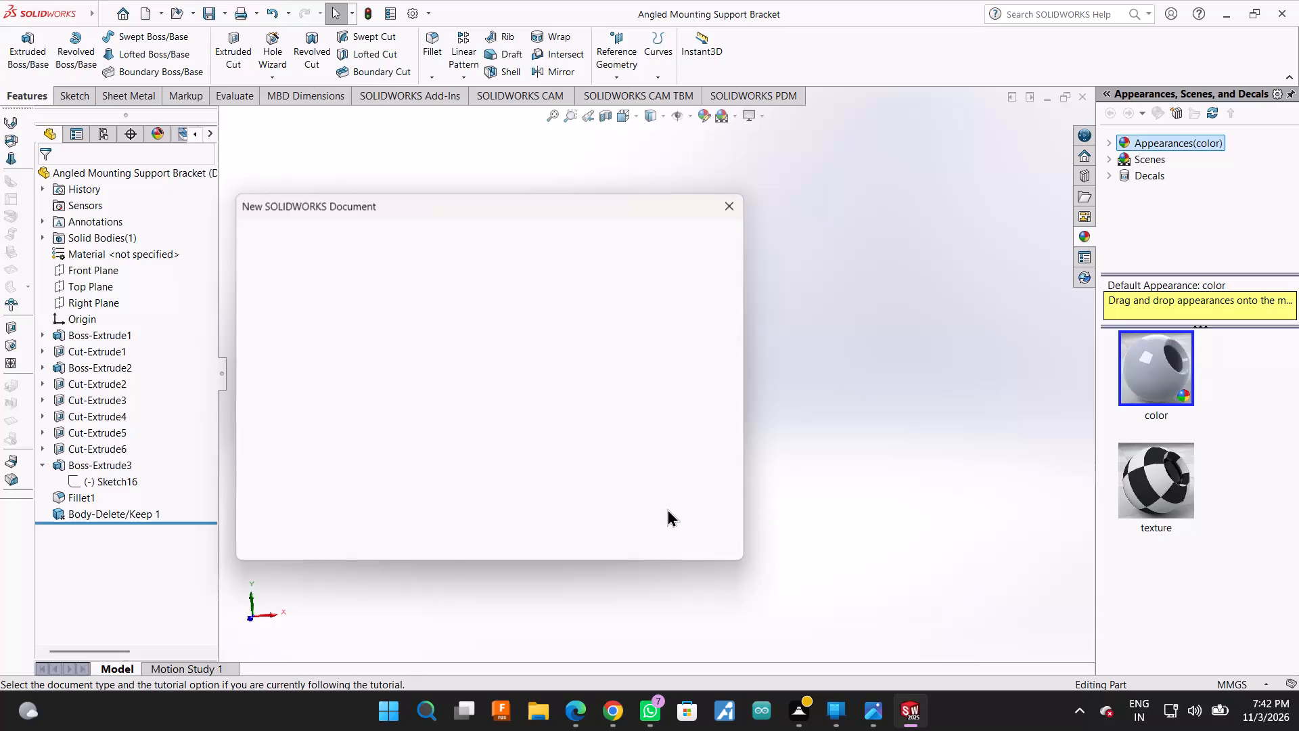
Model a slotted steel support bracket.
Create a new part document and set its units to MMGS (millimeter, gram, second).
click(555, 526)
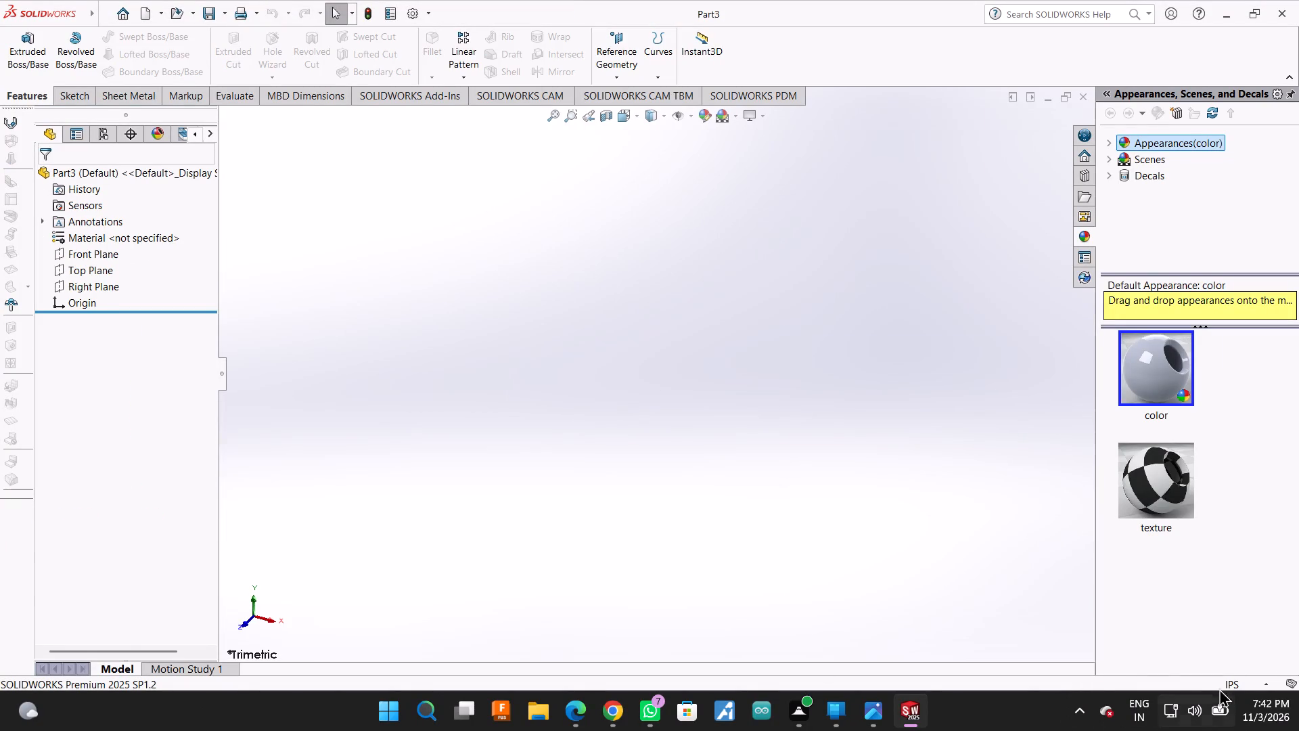
click(1218, 682)
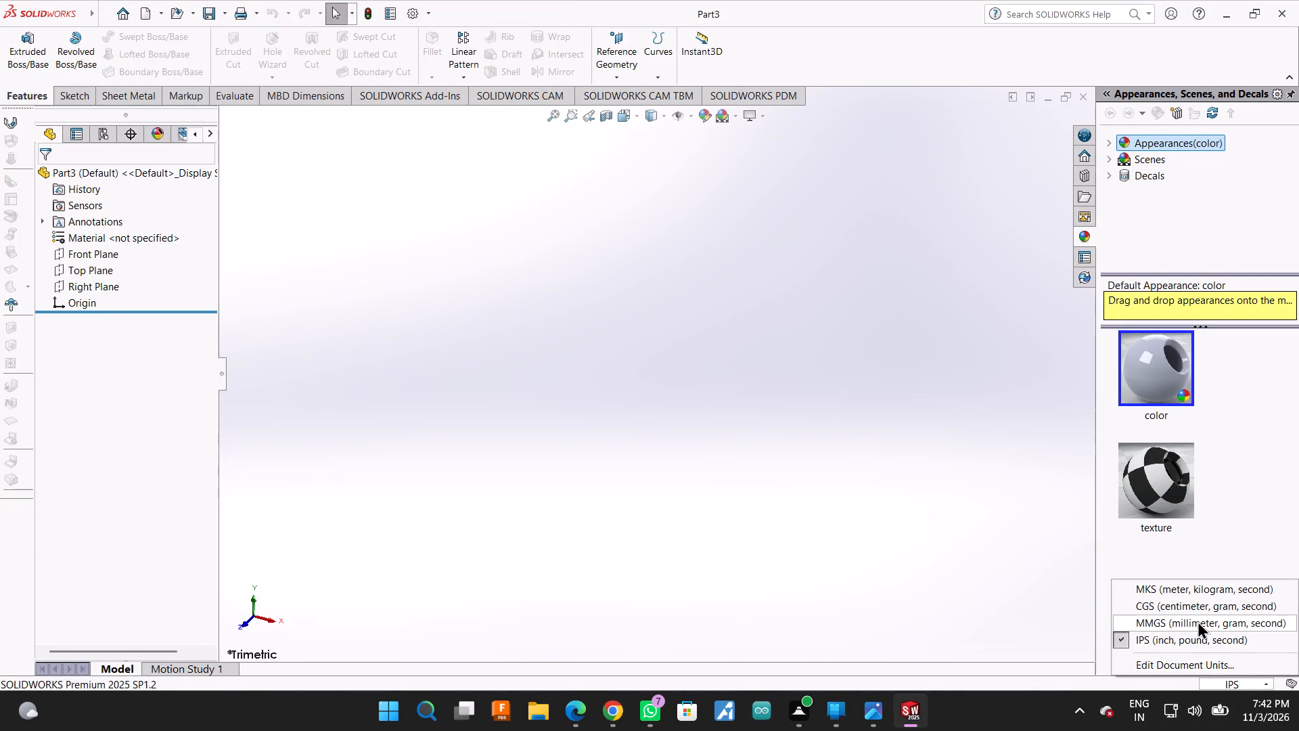
click(1198, 621)
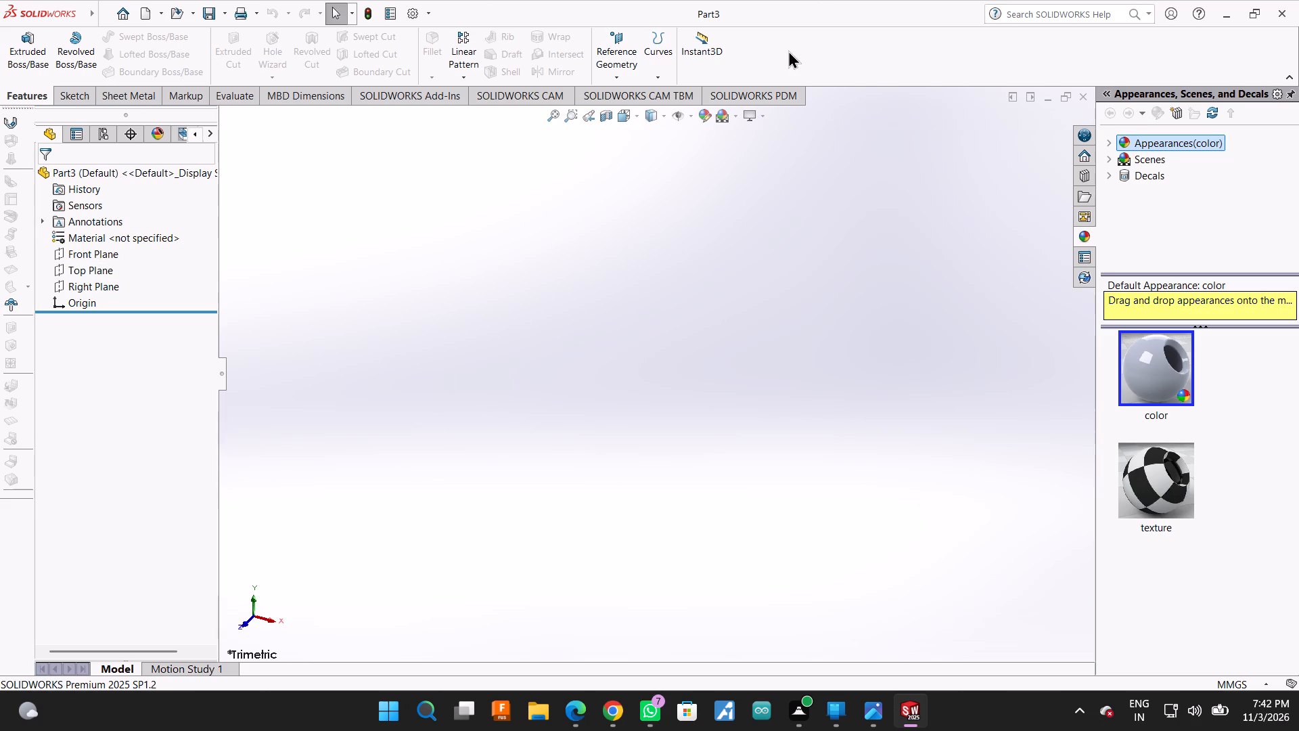
On the Top Plane, sketch a vertical line about 58 mm long and a horizontal line about 171 mm long from its lower end.
click(94, 272)
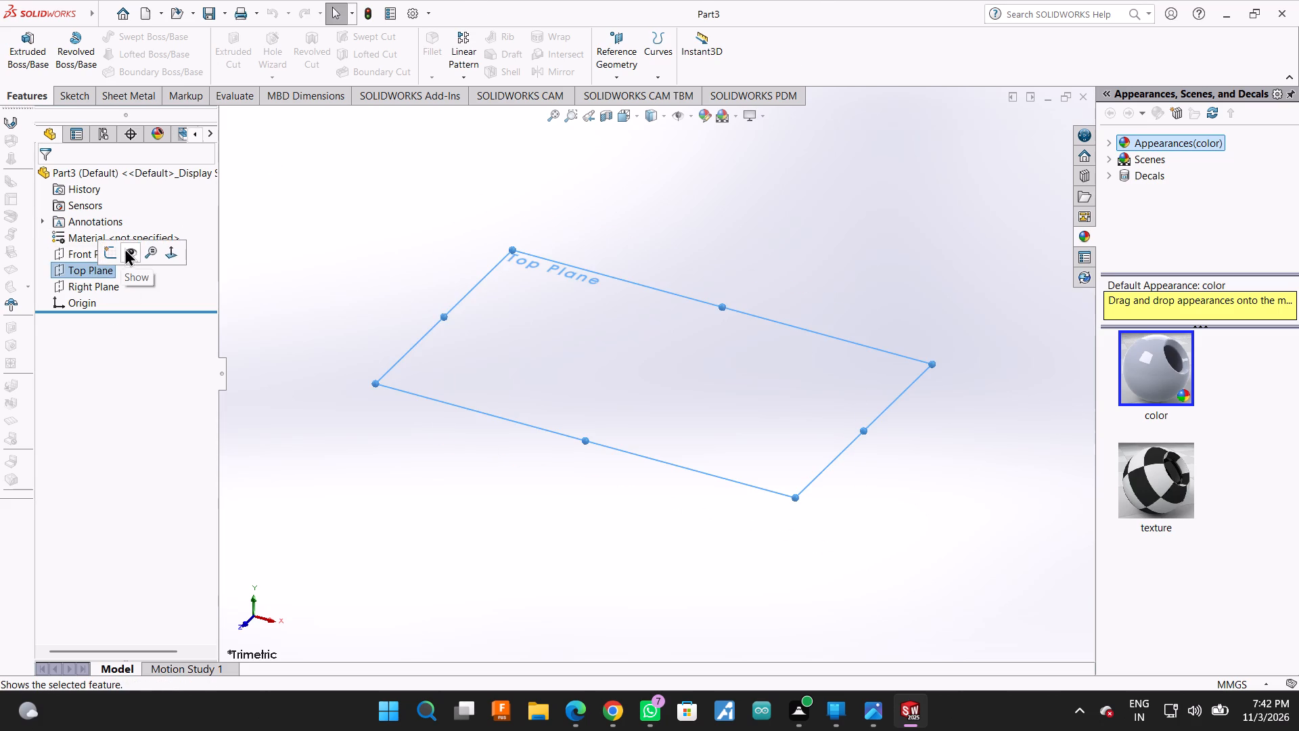
click(166, 246)
click(95, 263)
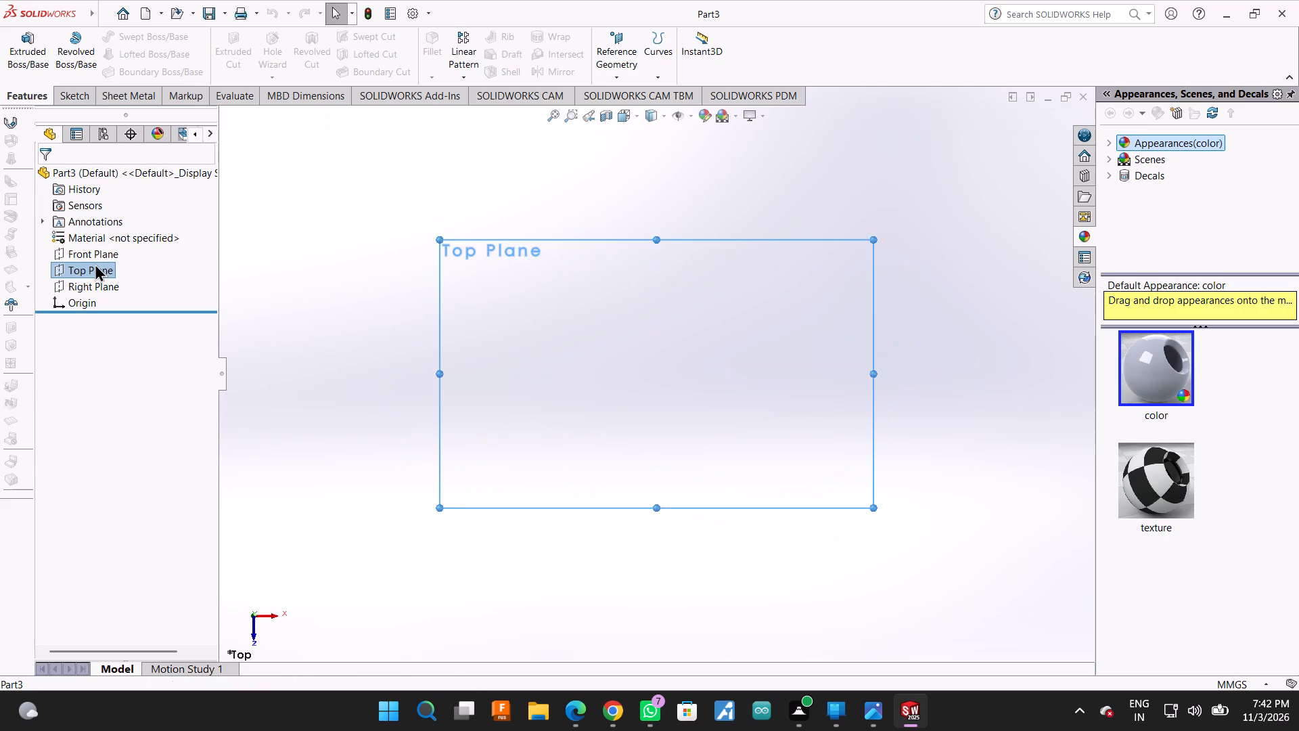
click(110, 240)
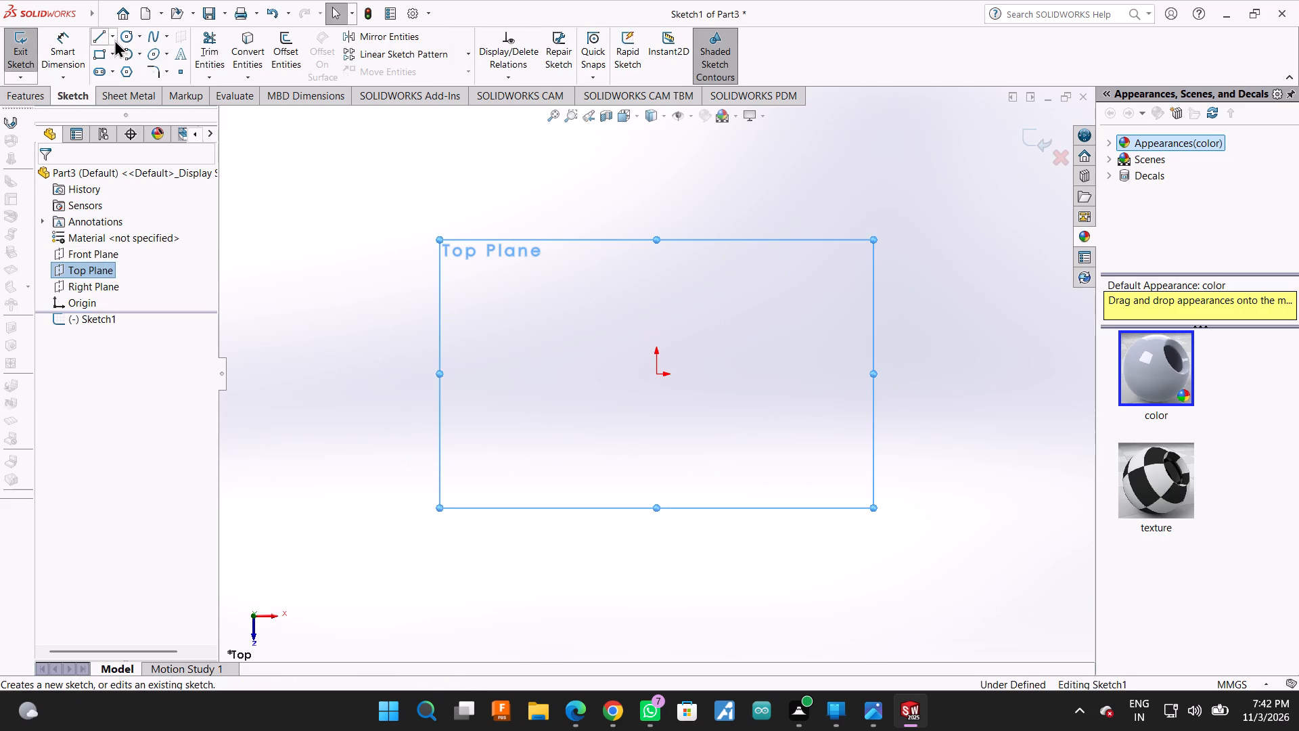
click(93, 32)
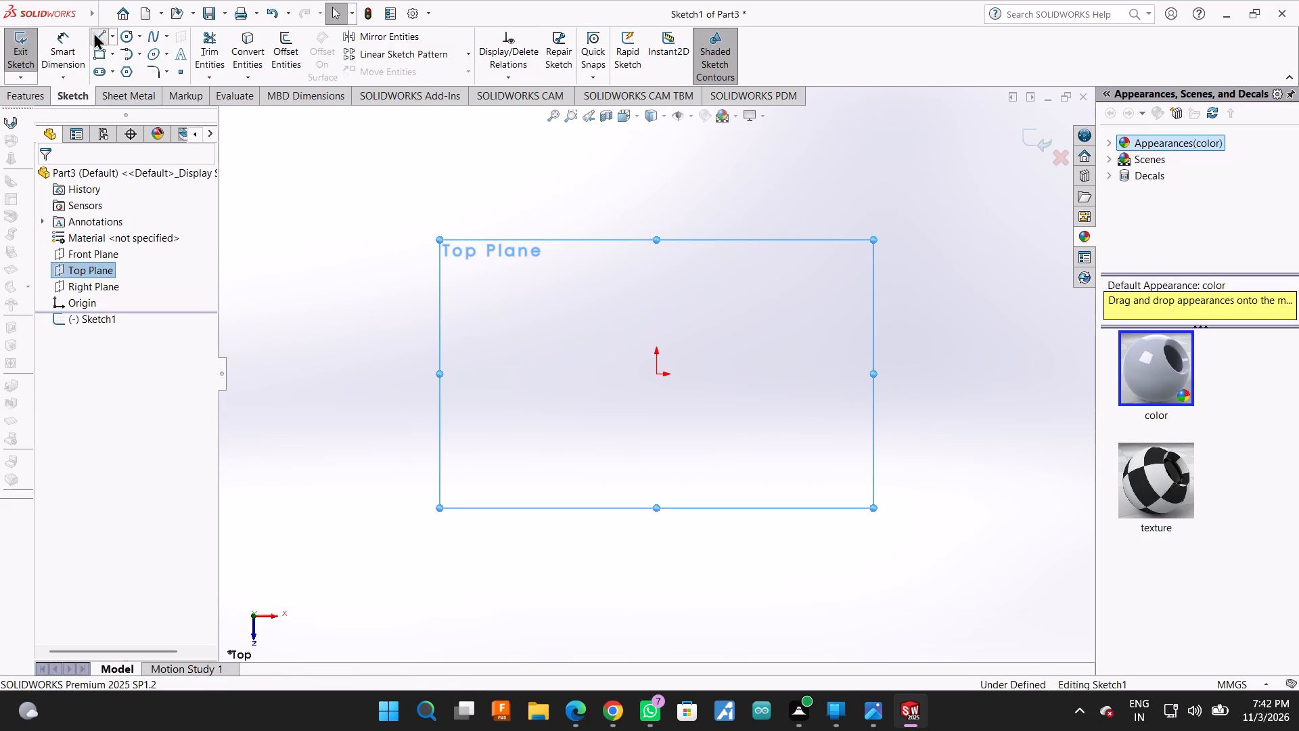
click(520, 301)
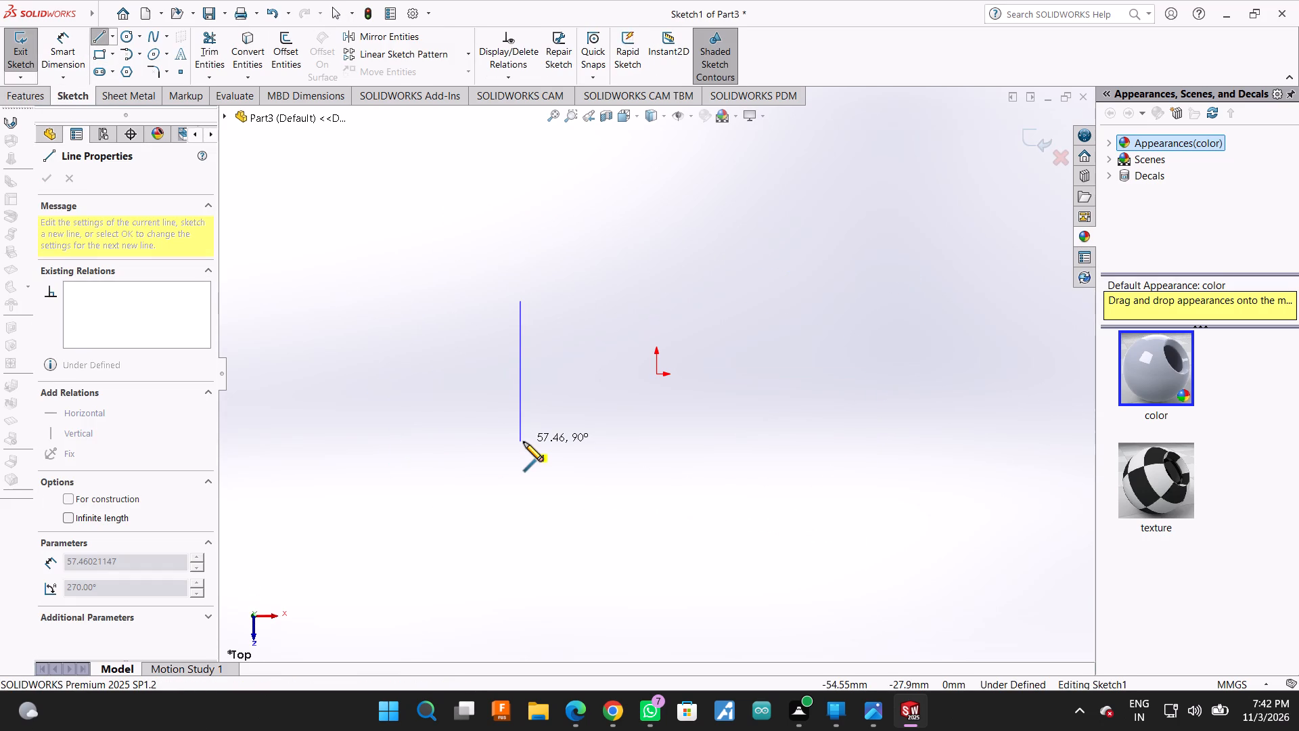
click(524, 442)
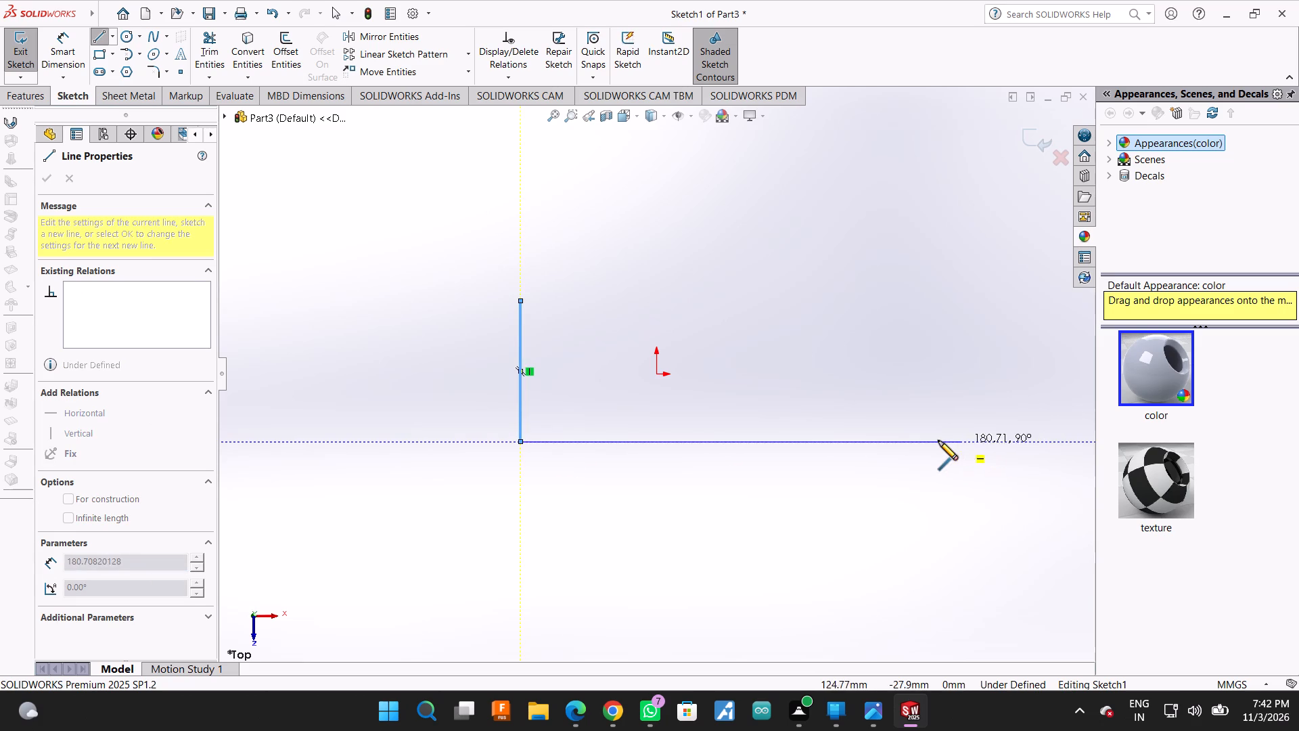
click(937, 441)
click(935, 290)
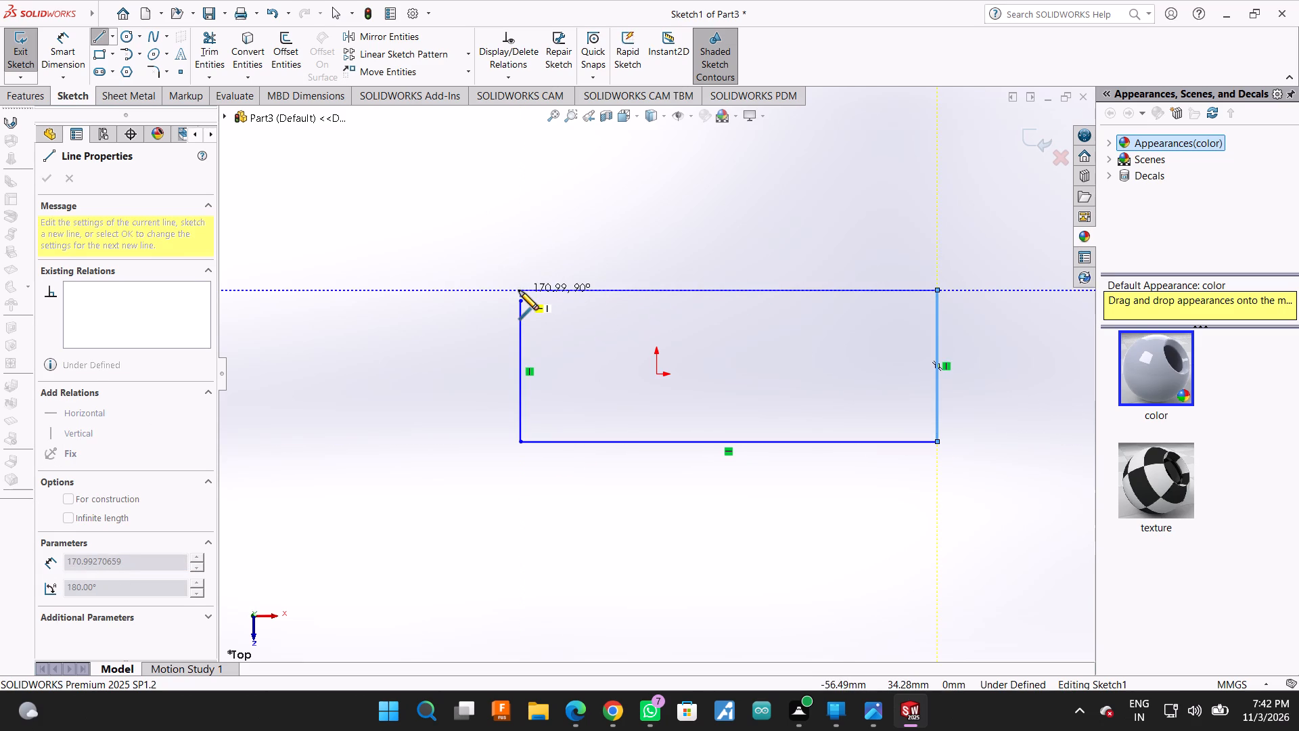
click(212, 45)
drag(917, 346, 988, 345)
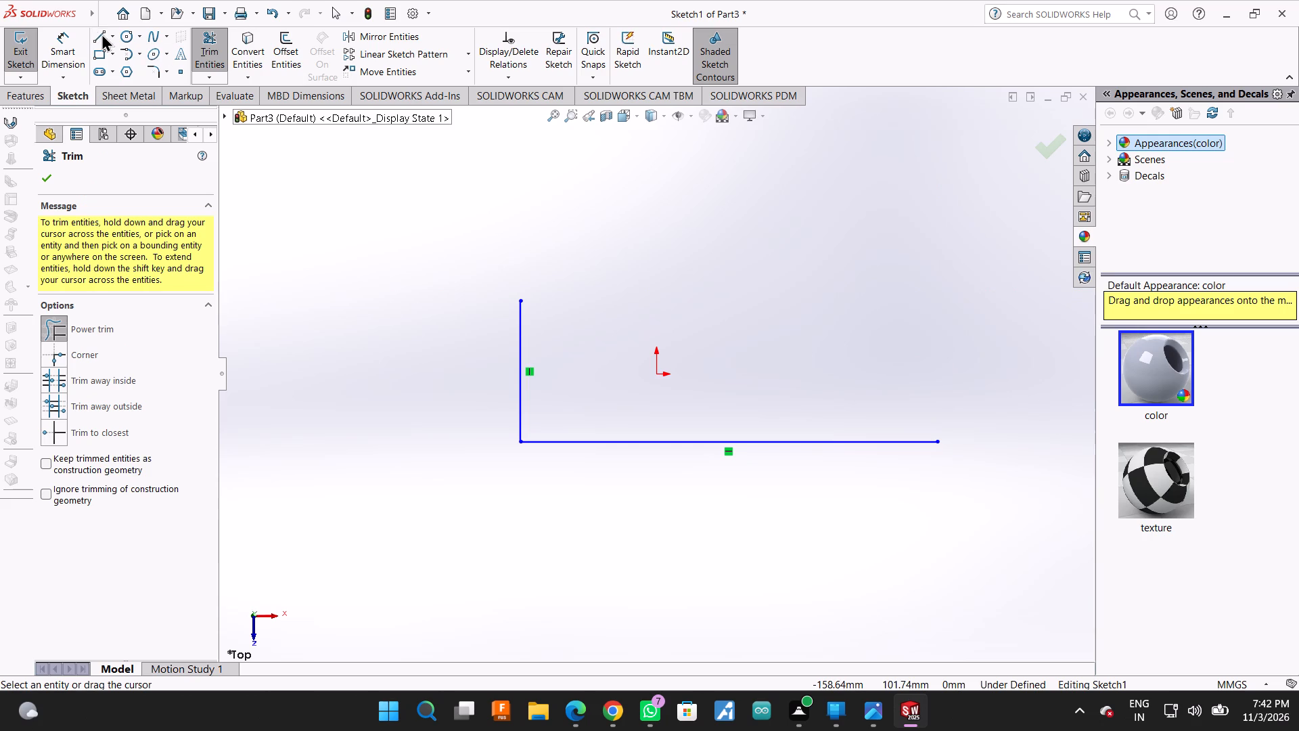
Close the rectangle with a vertical line level with the first one and a horizontal line back to its upper end.
click(101, 33)
click(936, 440)
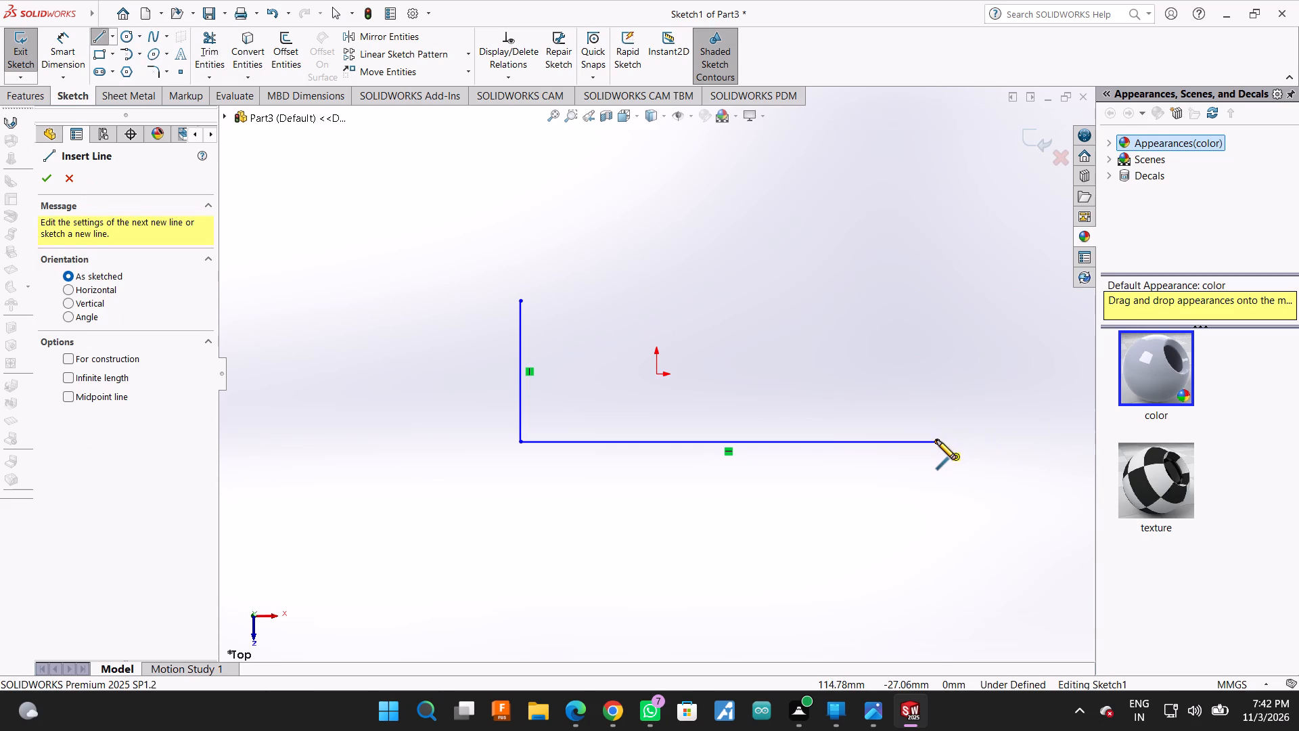
click(933, 304)
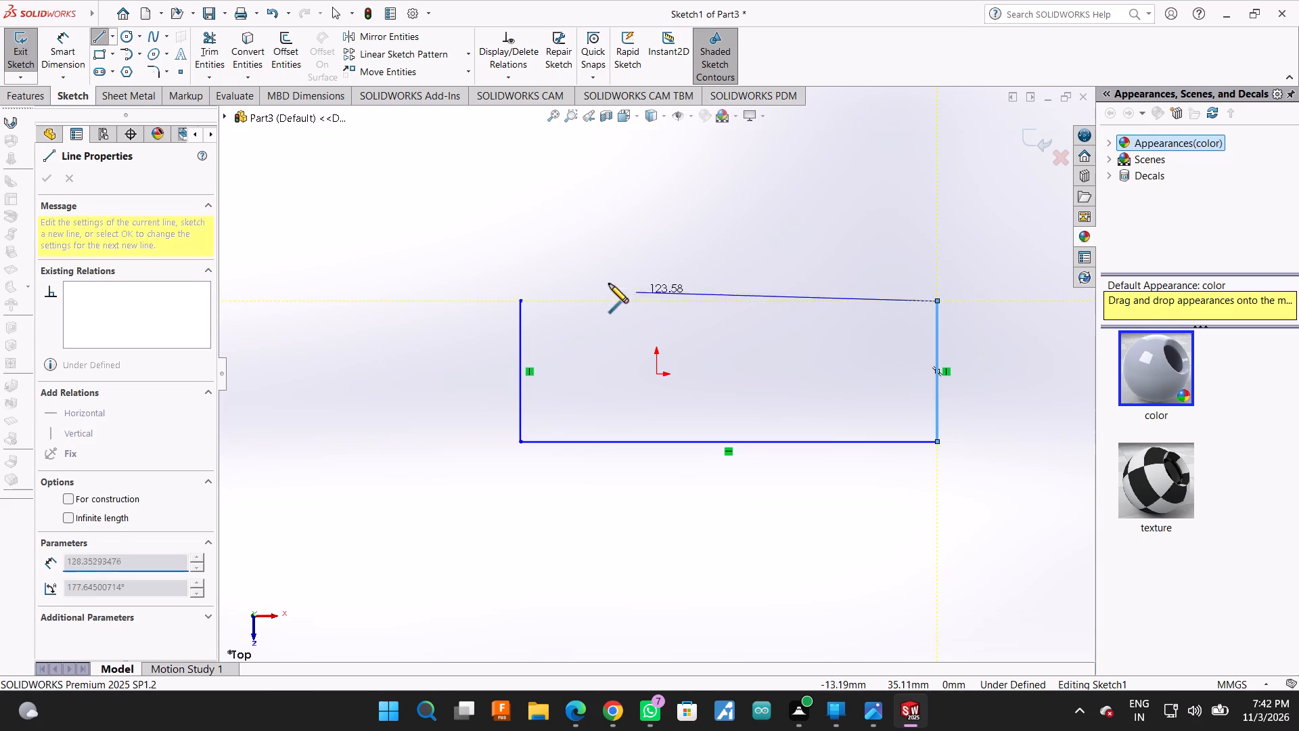
click(520, 303)
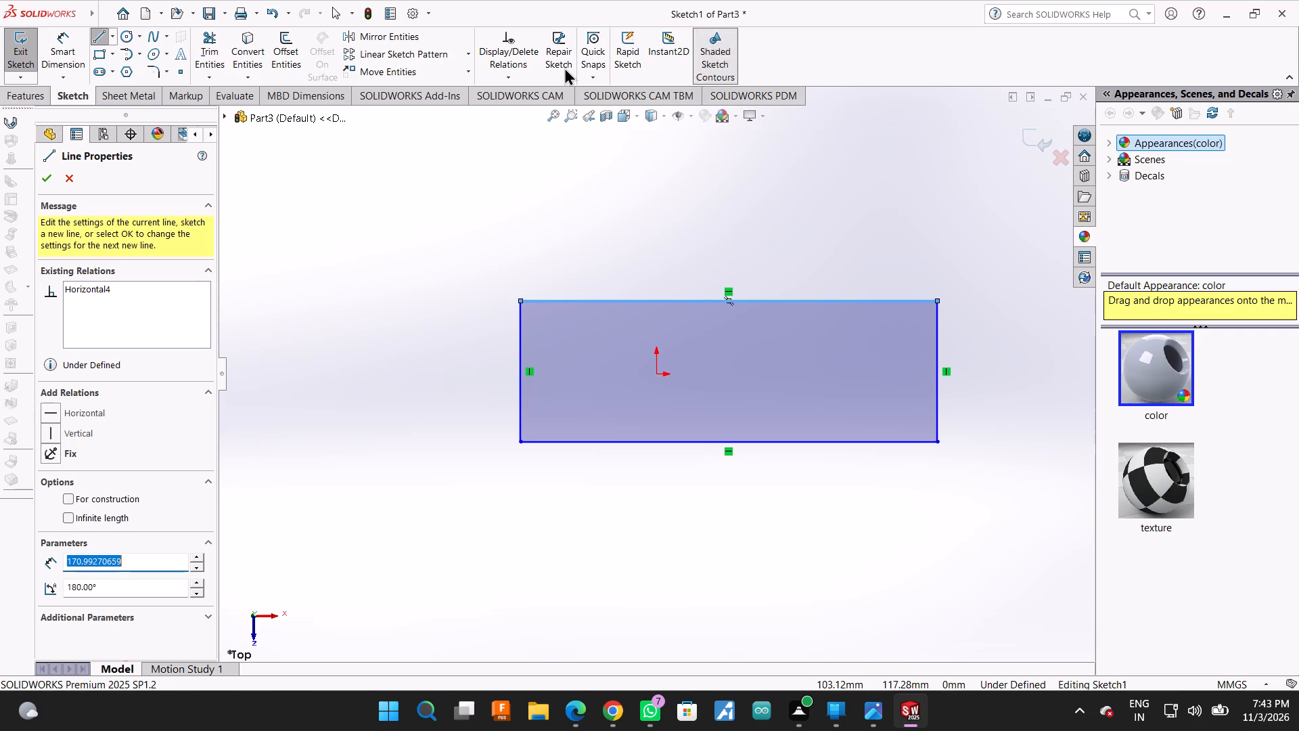
click(41, 174)
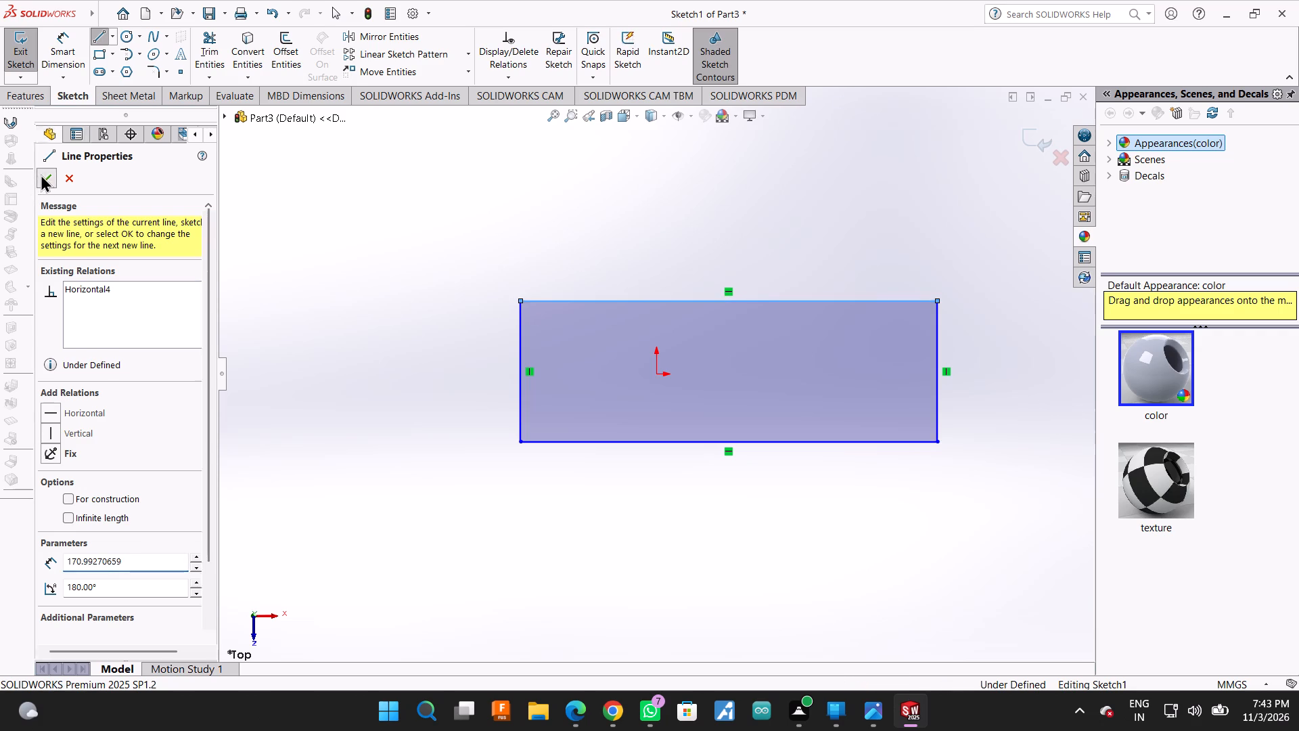
click(815, 62)
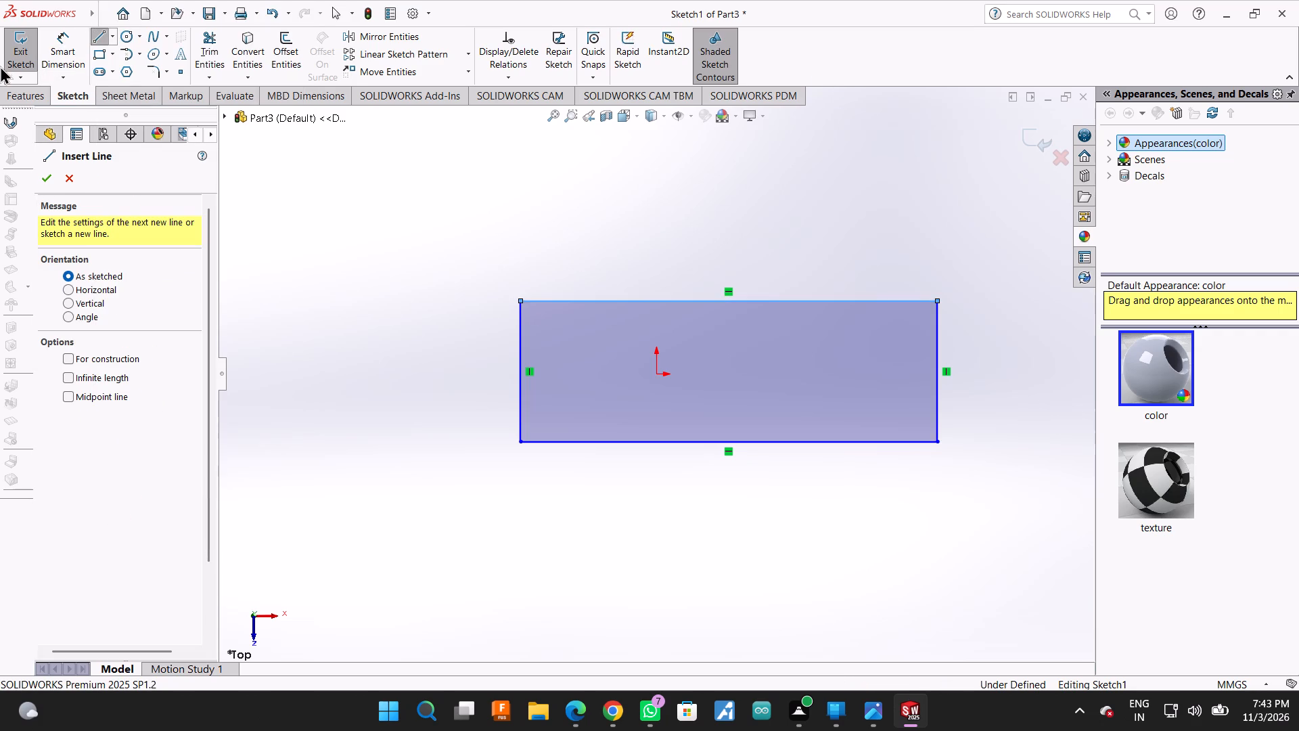
Draw two diagonal construction lines joining the opposite corners of the rectangle.
click(68, 359)
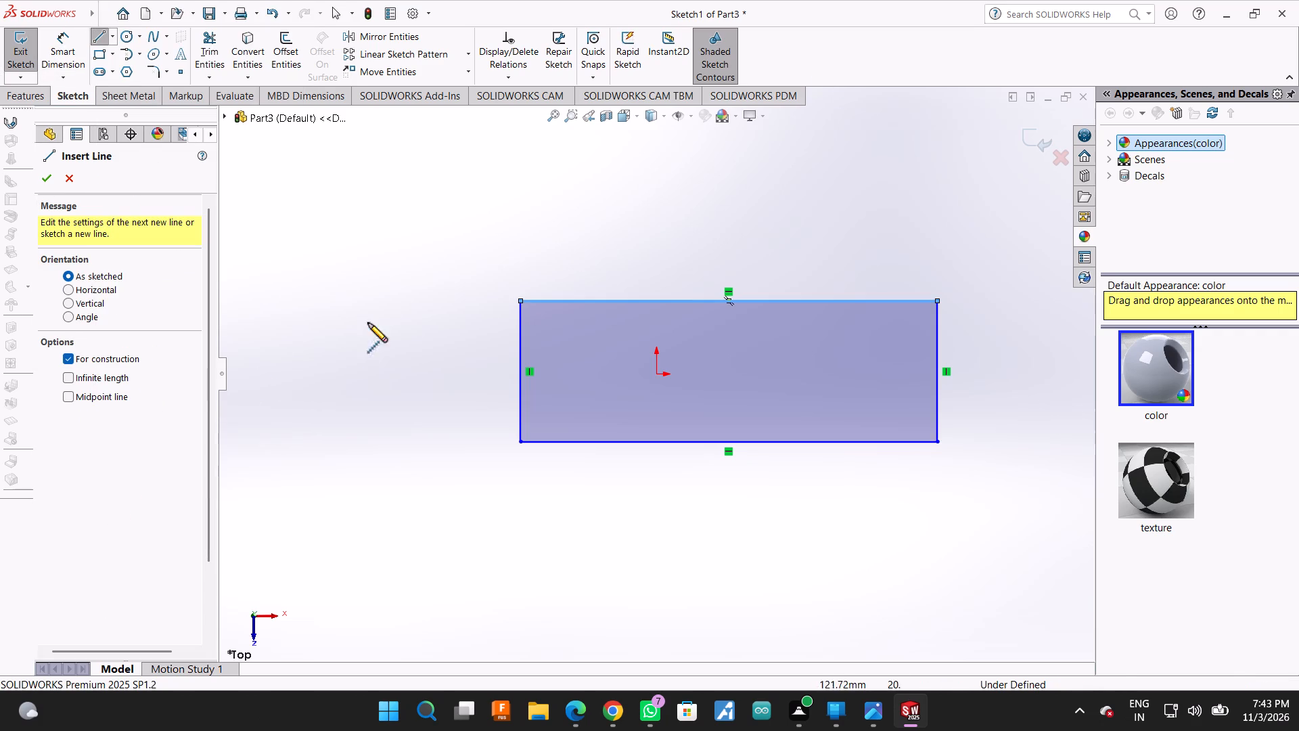
click(518, 298)
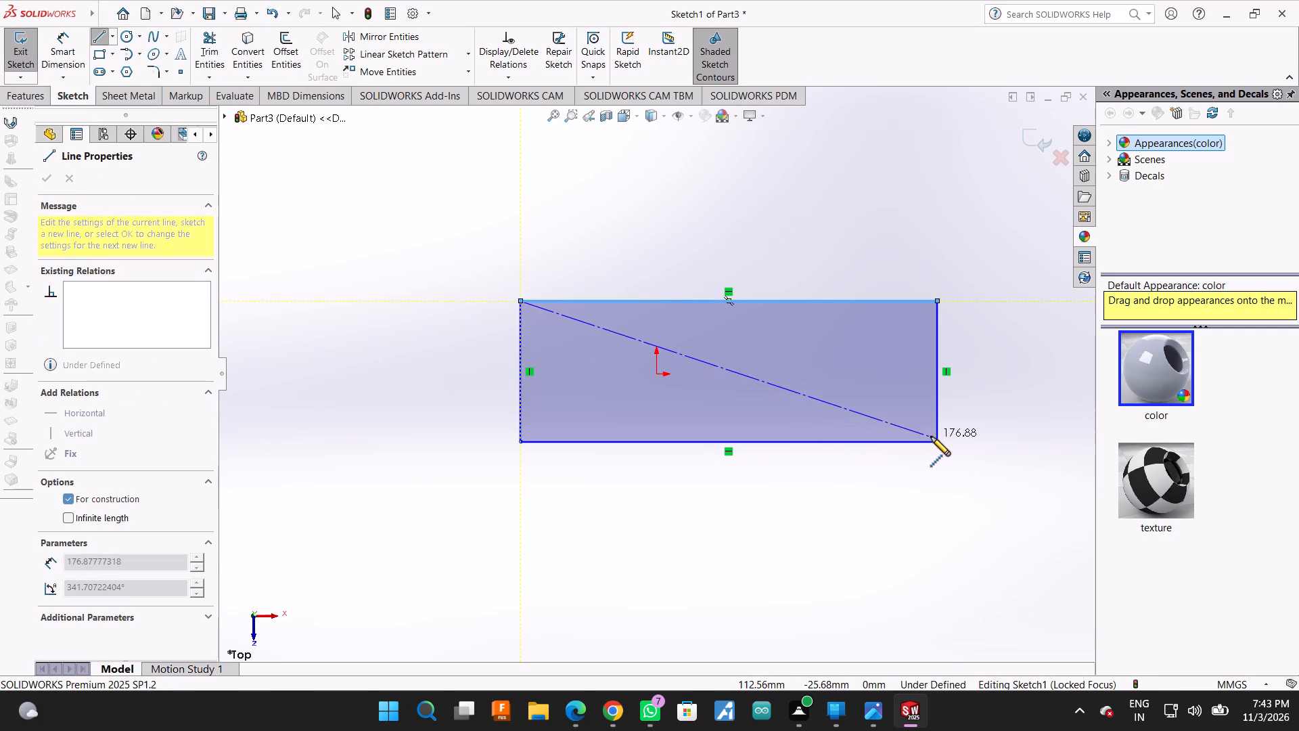
click(934, 440)
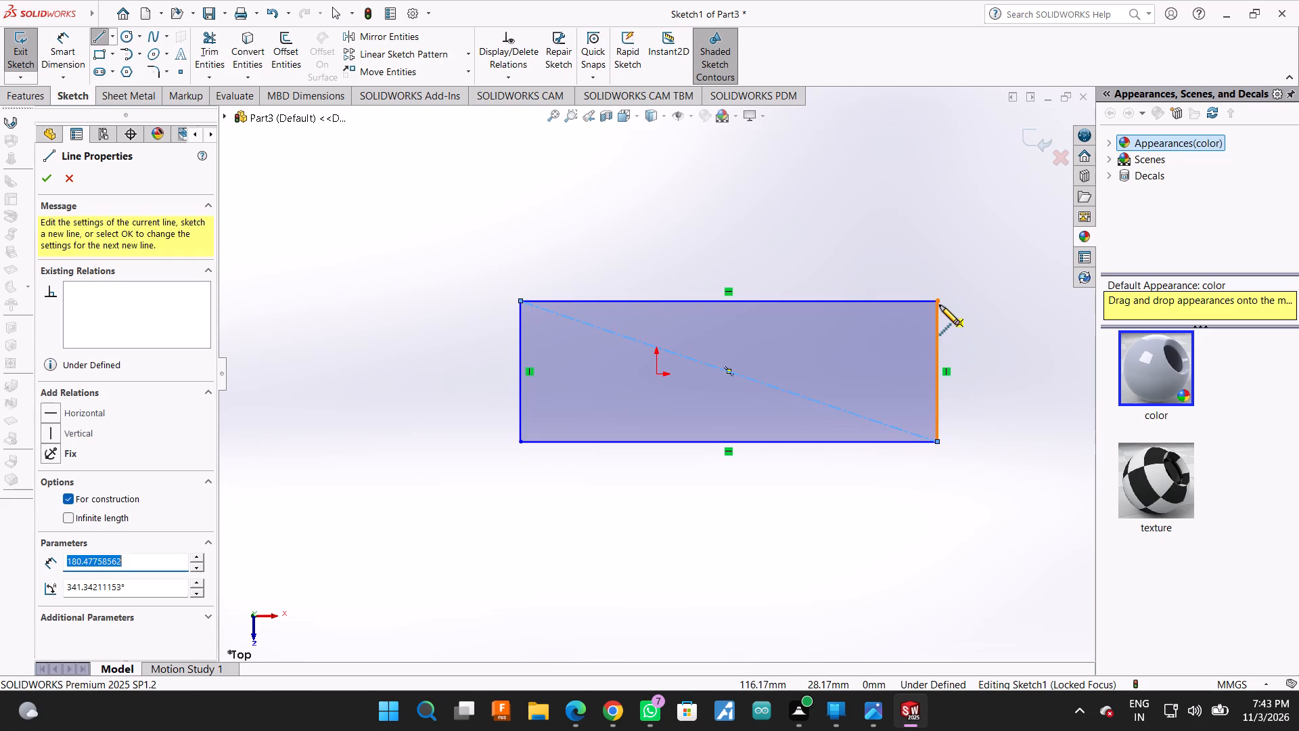
click(937, 302)
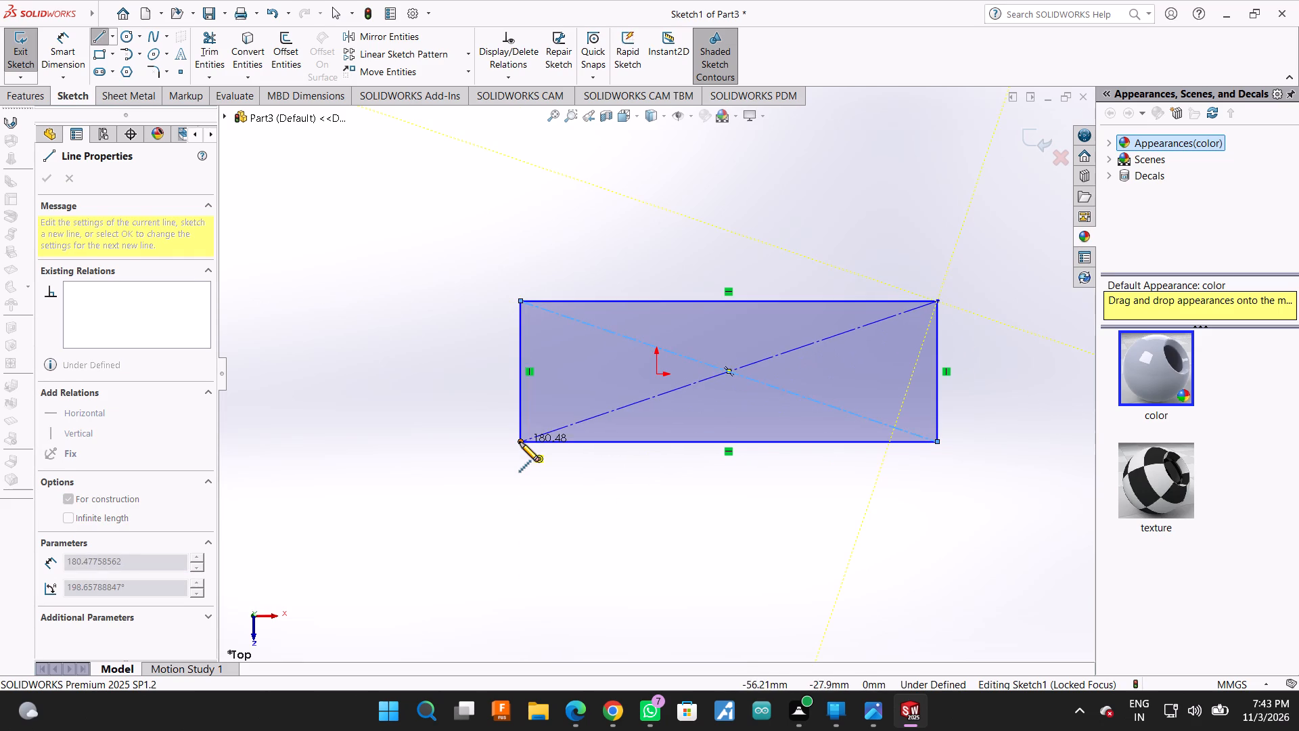
click(520, 442)
Dimension the rectangle's left vertical side to 42 mm.
click(66, 38)
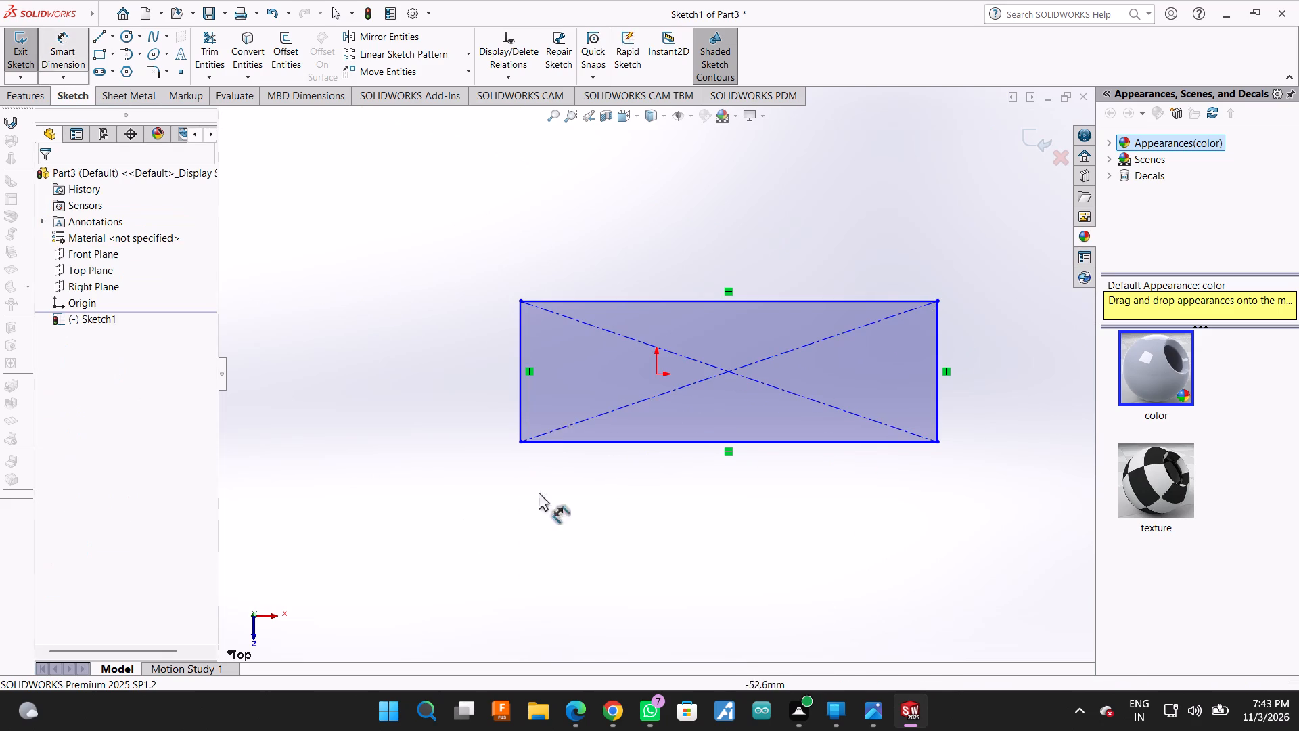
click(522, 384)
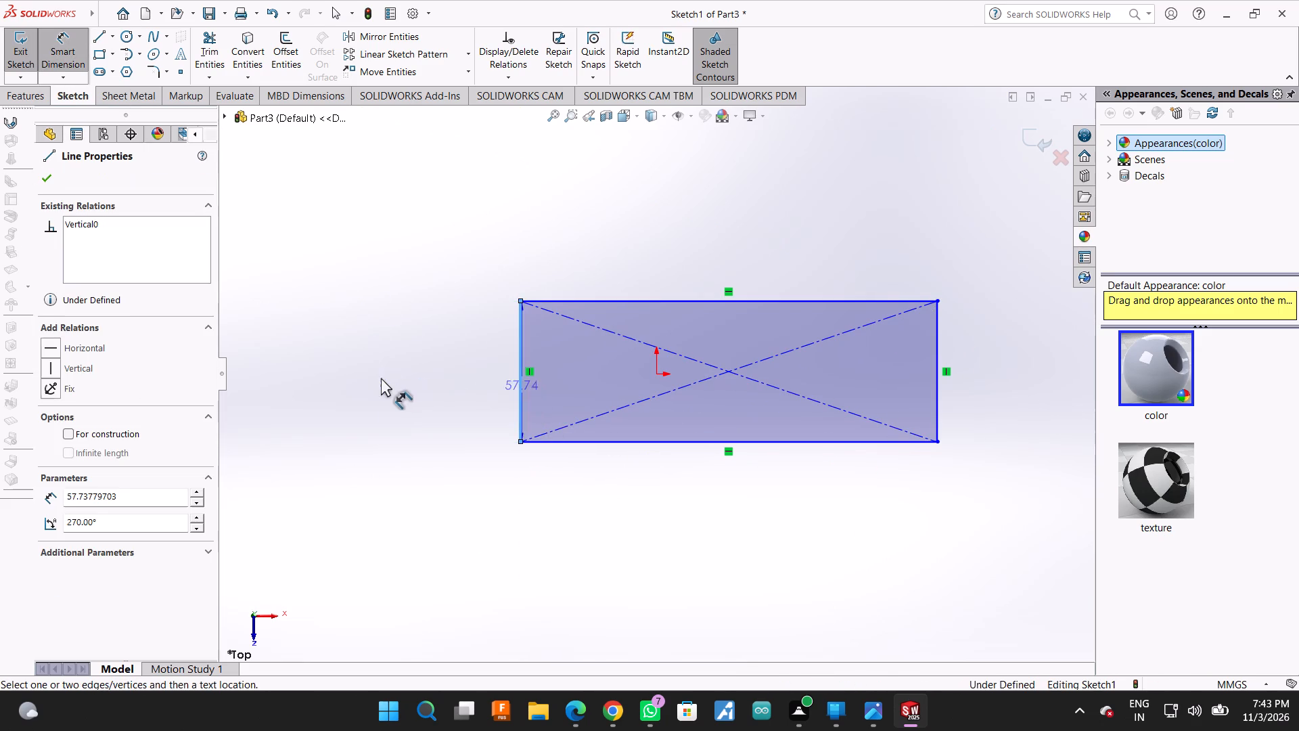
click(373, 374)
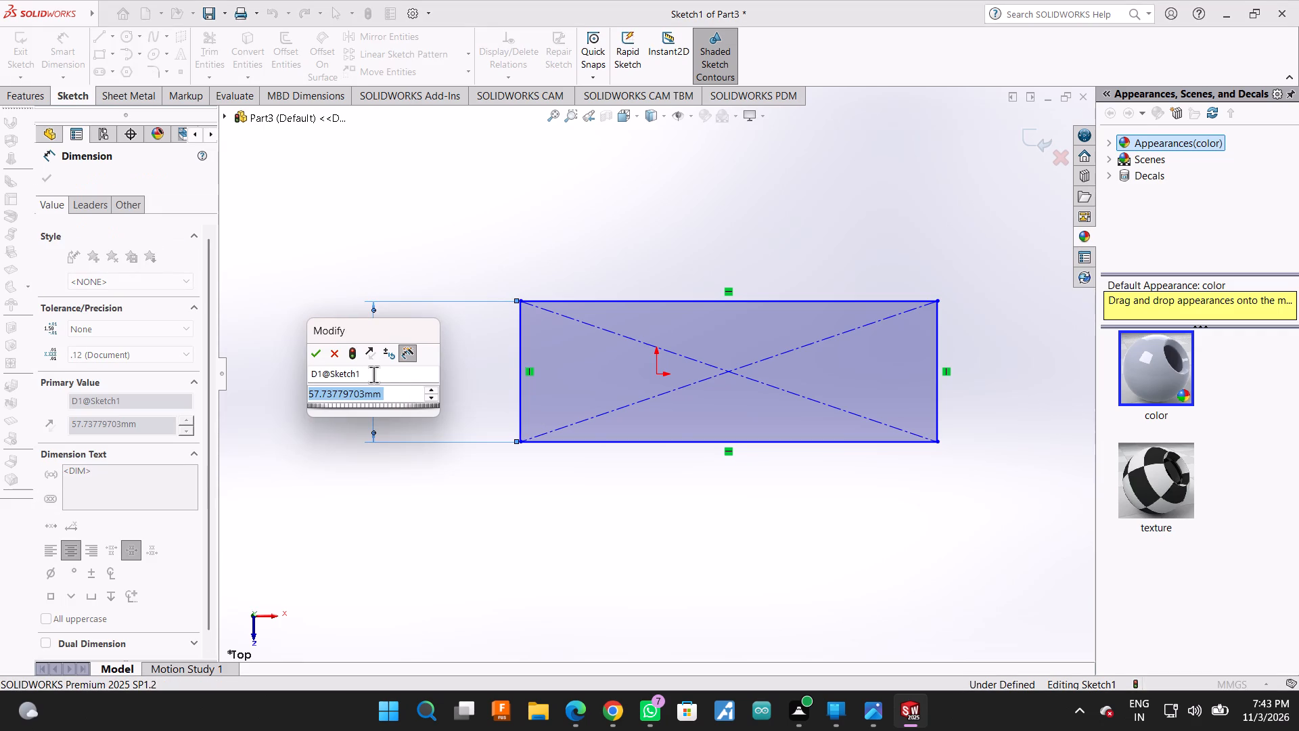
text(42)
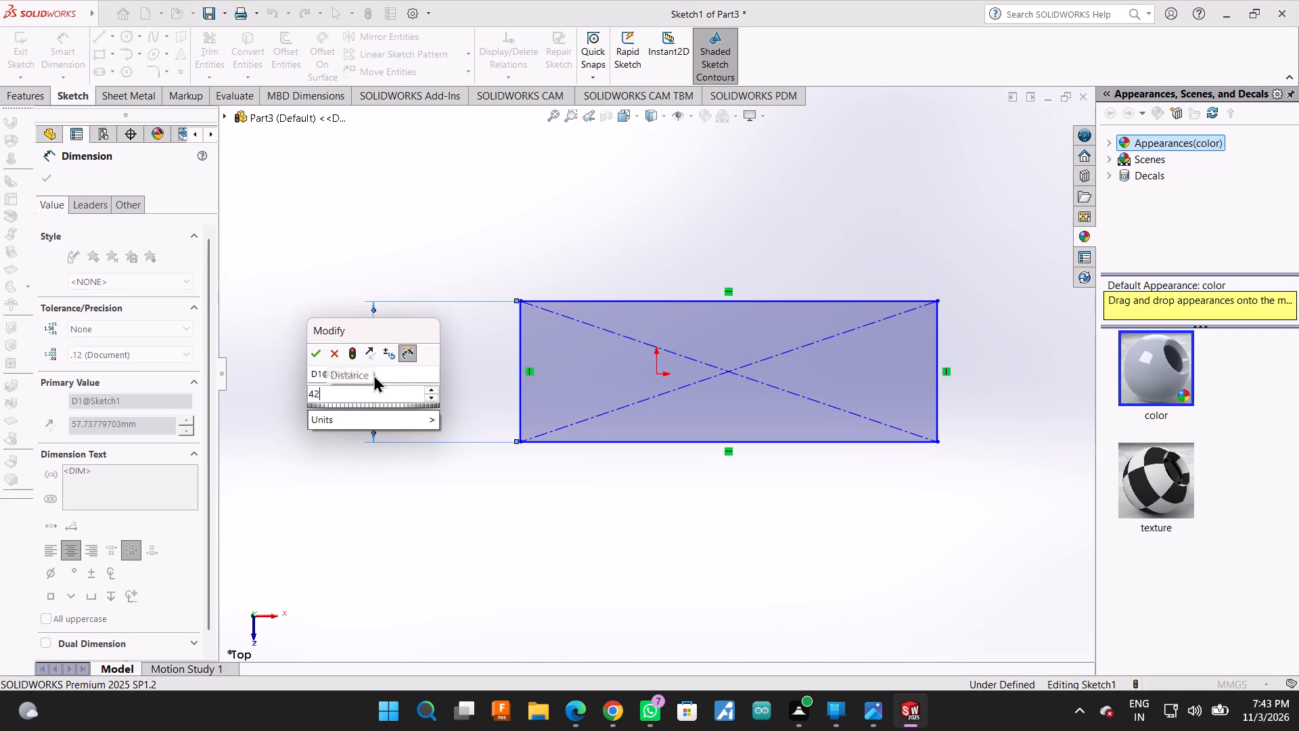
key(Return)
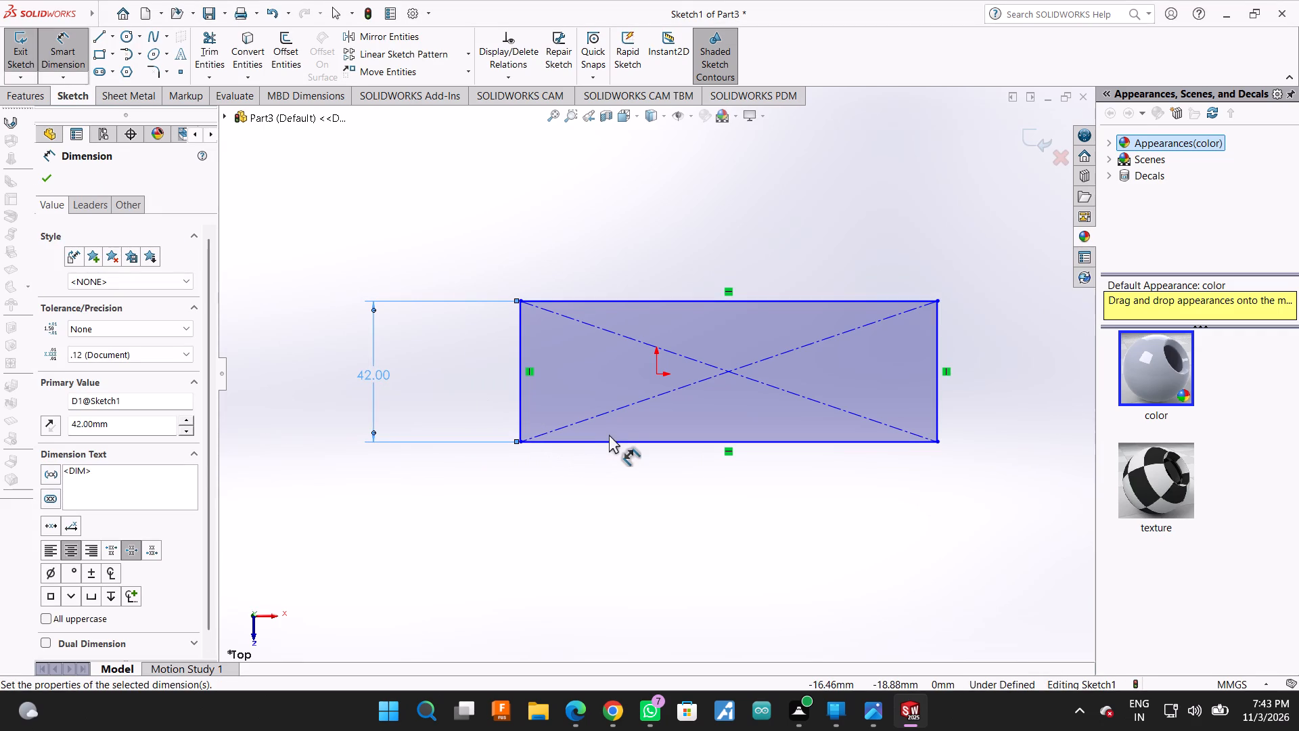
Dimension the rectangle's bottom side to 80 mm.
click(600, 439)
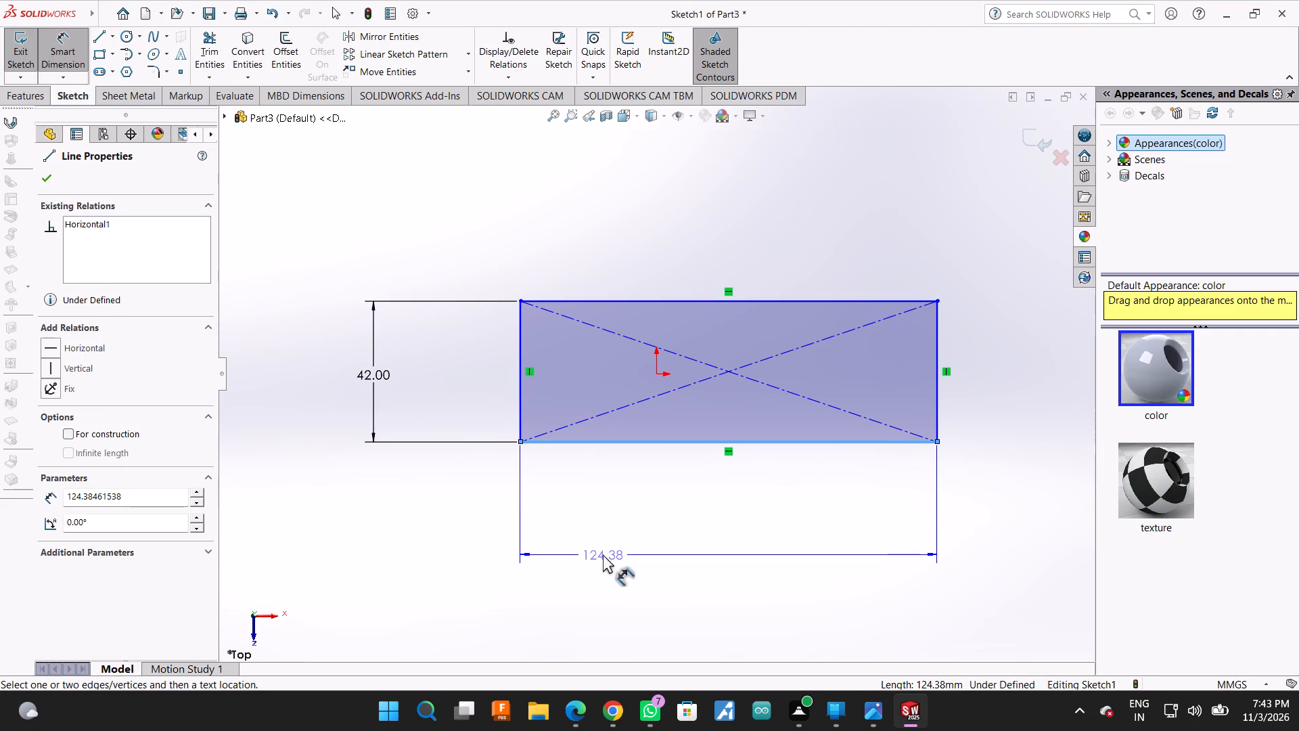
click(603, 554)
key(slash)
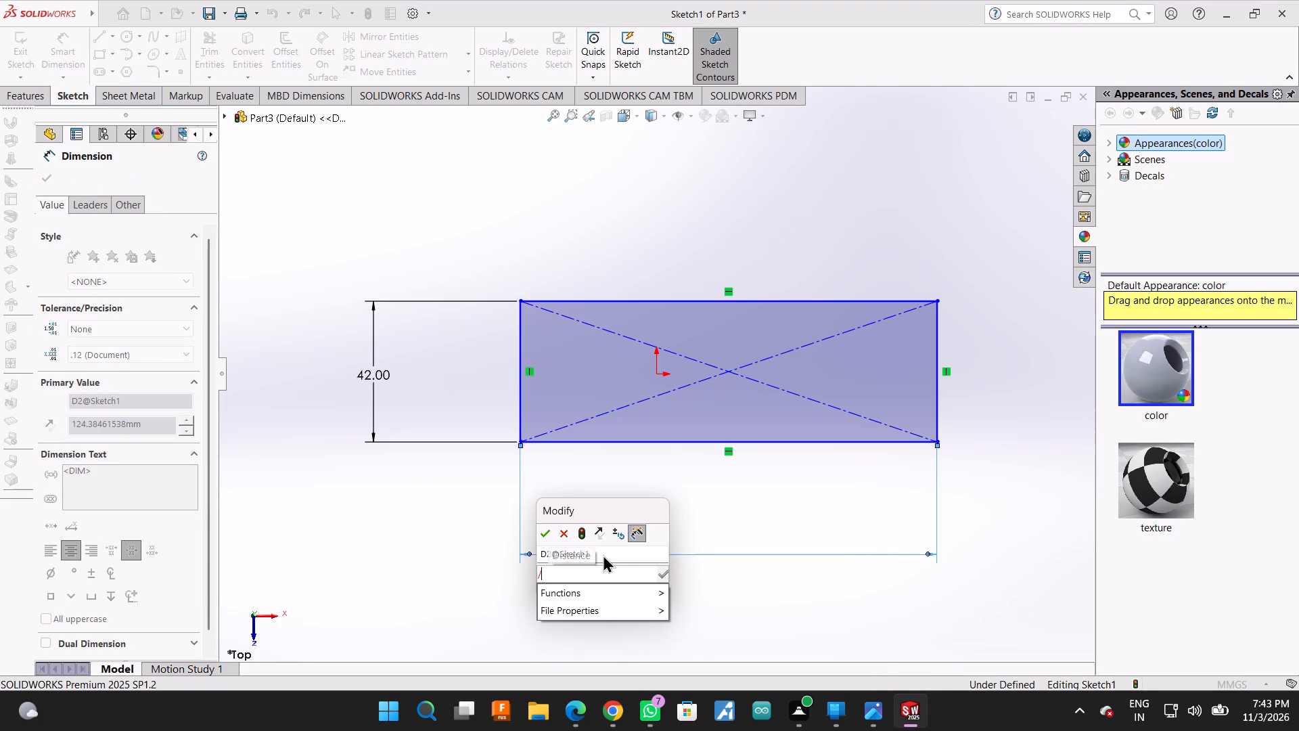
key(BackSpace)
text(80)
key(Return)
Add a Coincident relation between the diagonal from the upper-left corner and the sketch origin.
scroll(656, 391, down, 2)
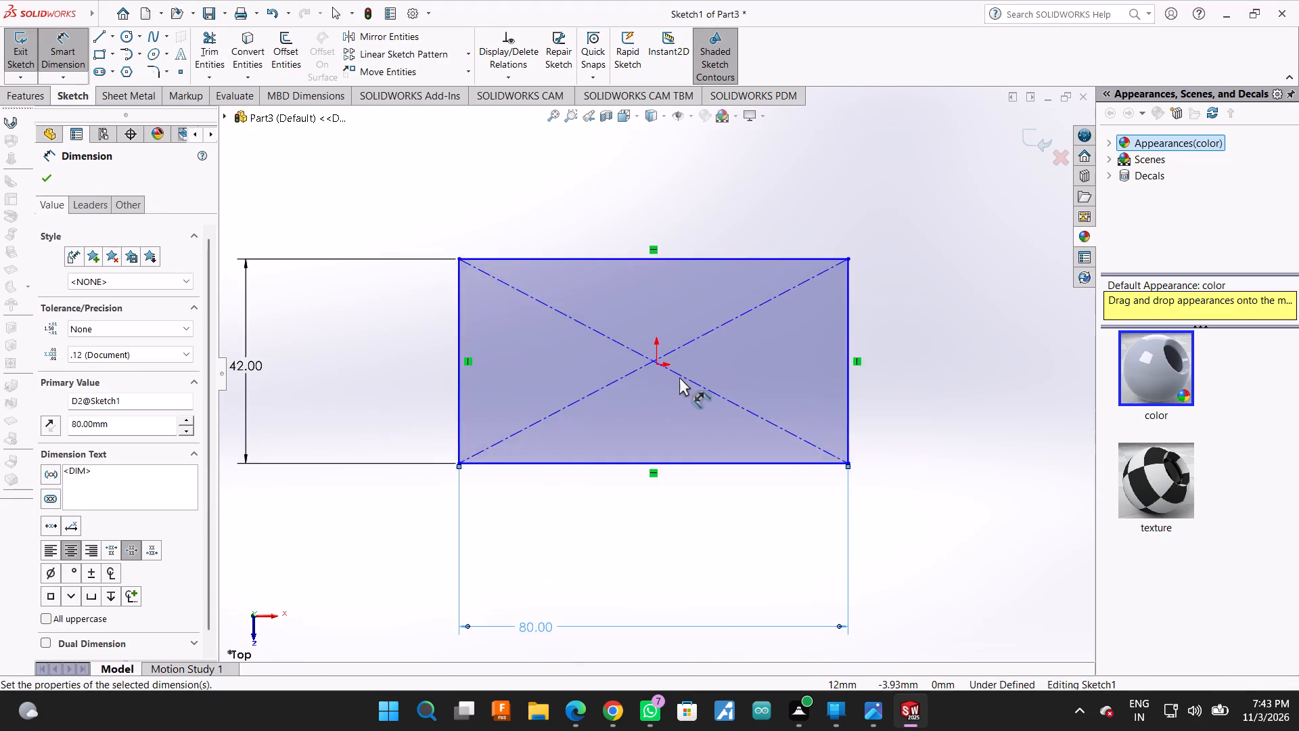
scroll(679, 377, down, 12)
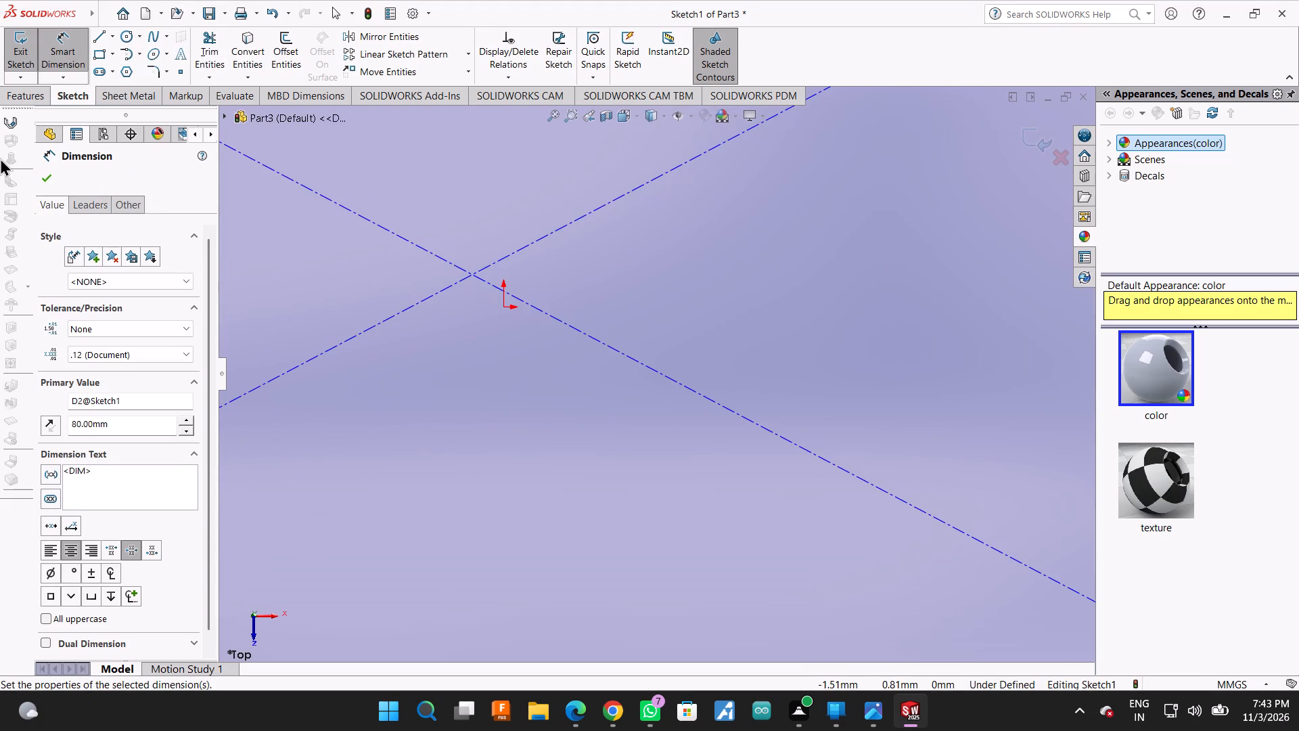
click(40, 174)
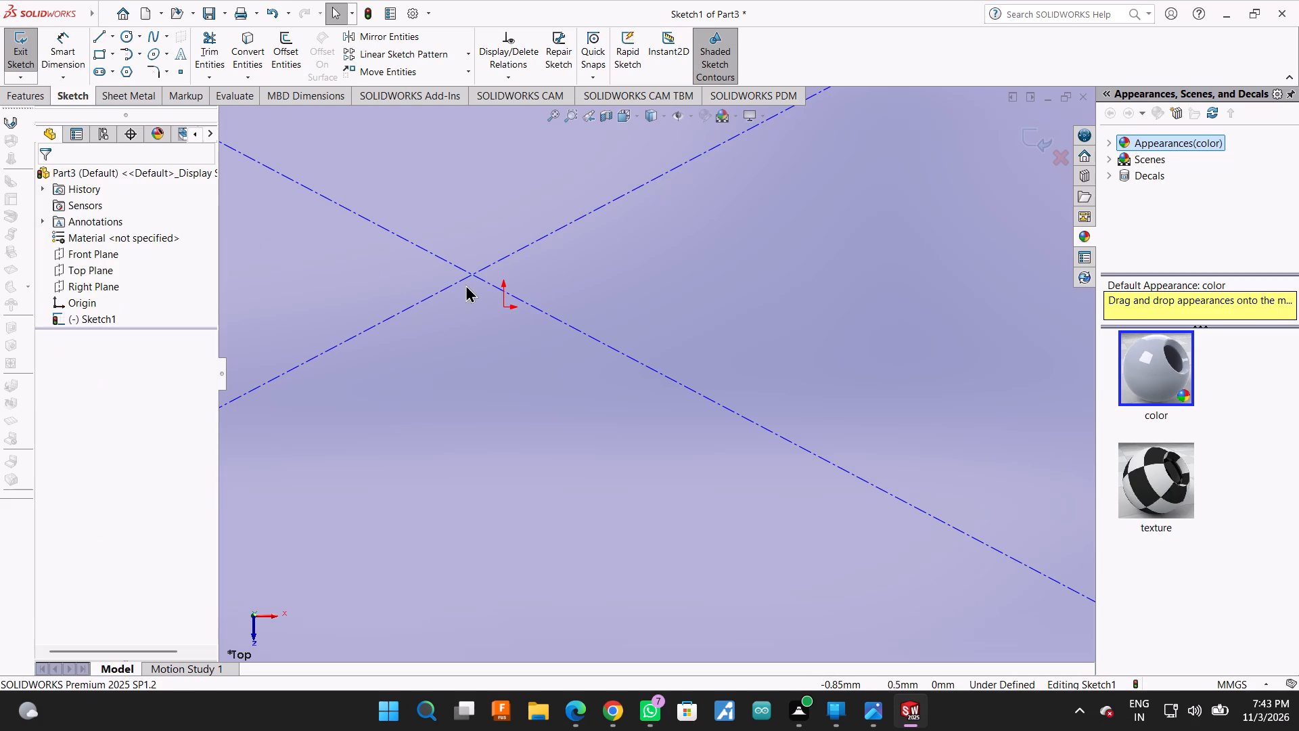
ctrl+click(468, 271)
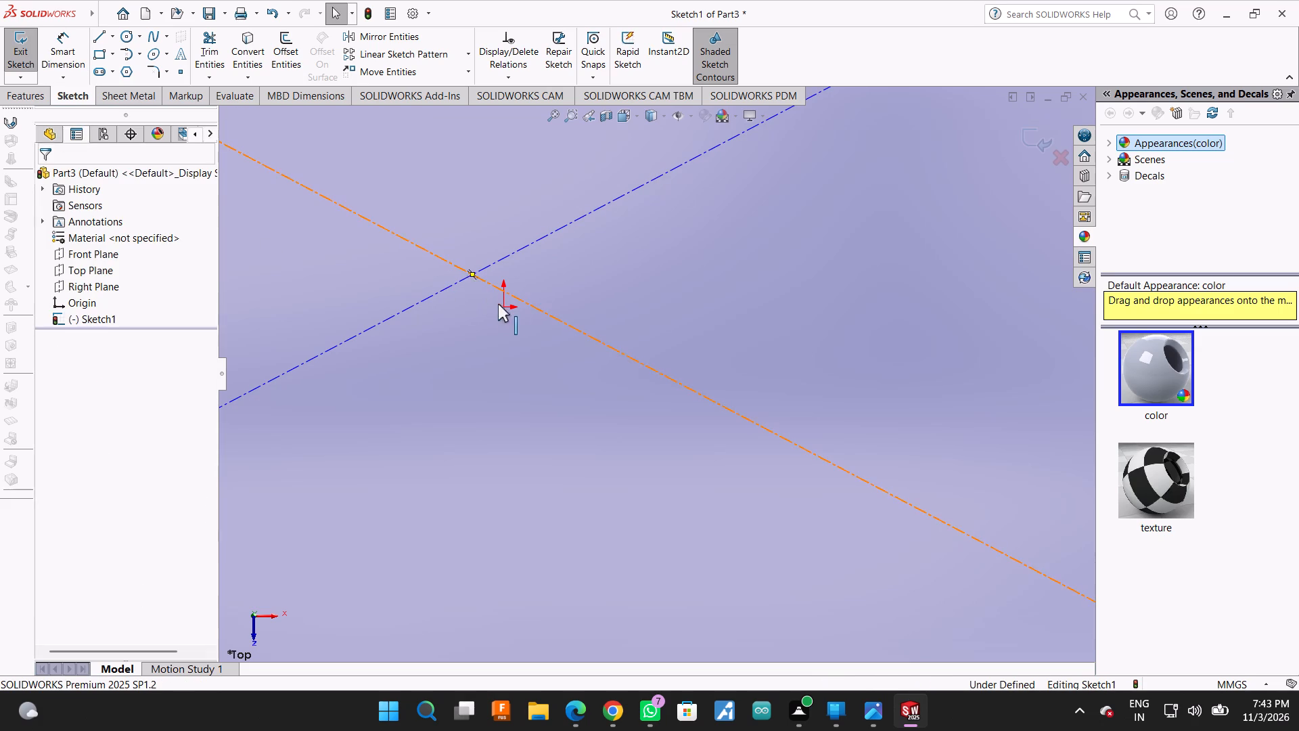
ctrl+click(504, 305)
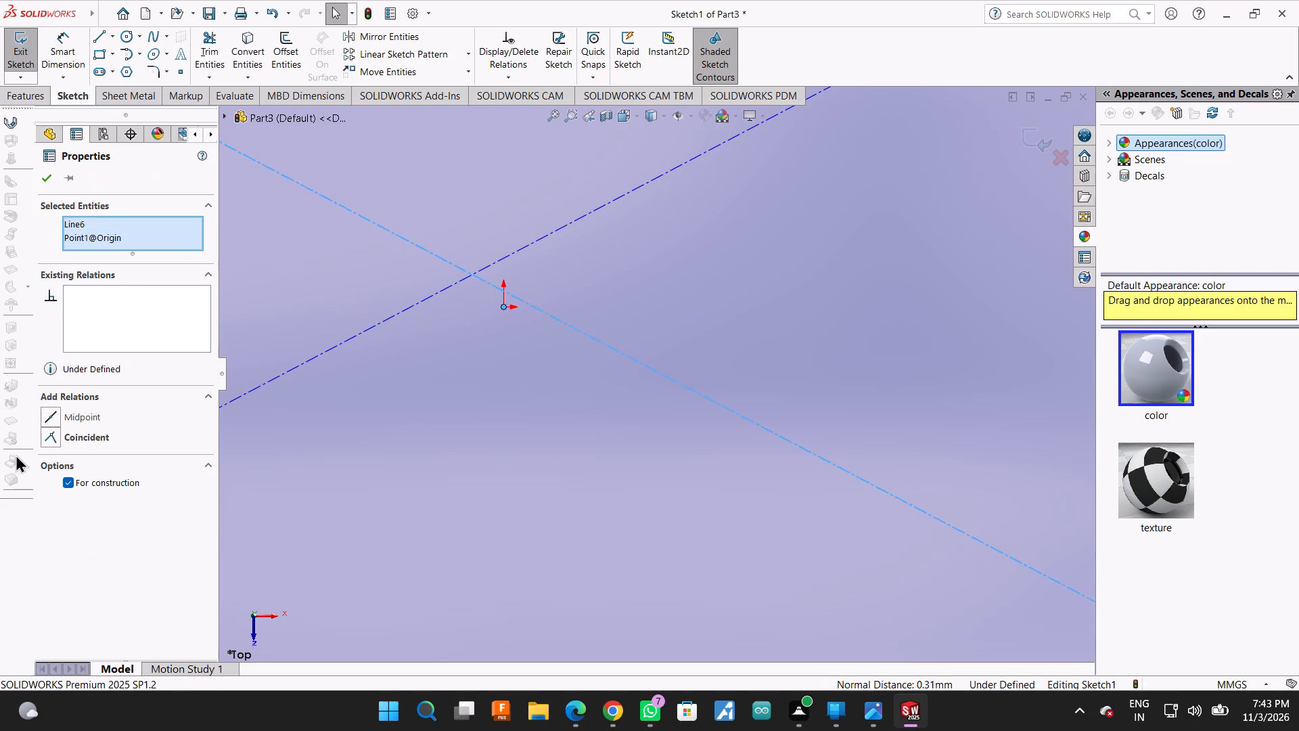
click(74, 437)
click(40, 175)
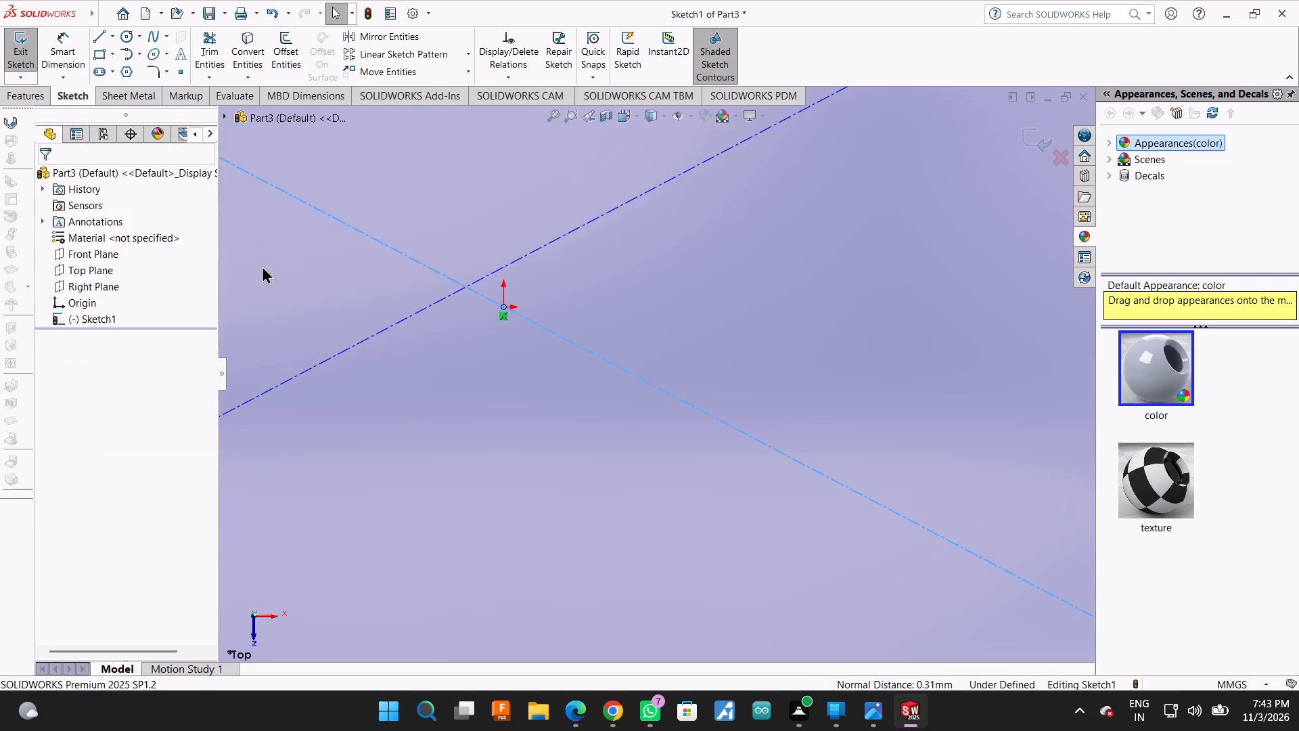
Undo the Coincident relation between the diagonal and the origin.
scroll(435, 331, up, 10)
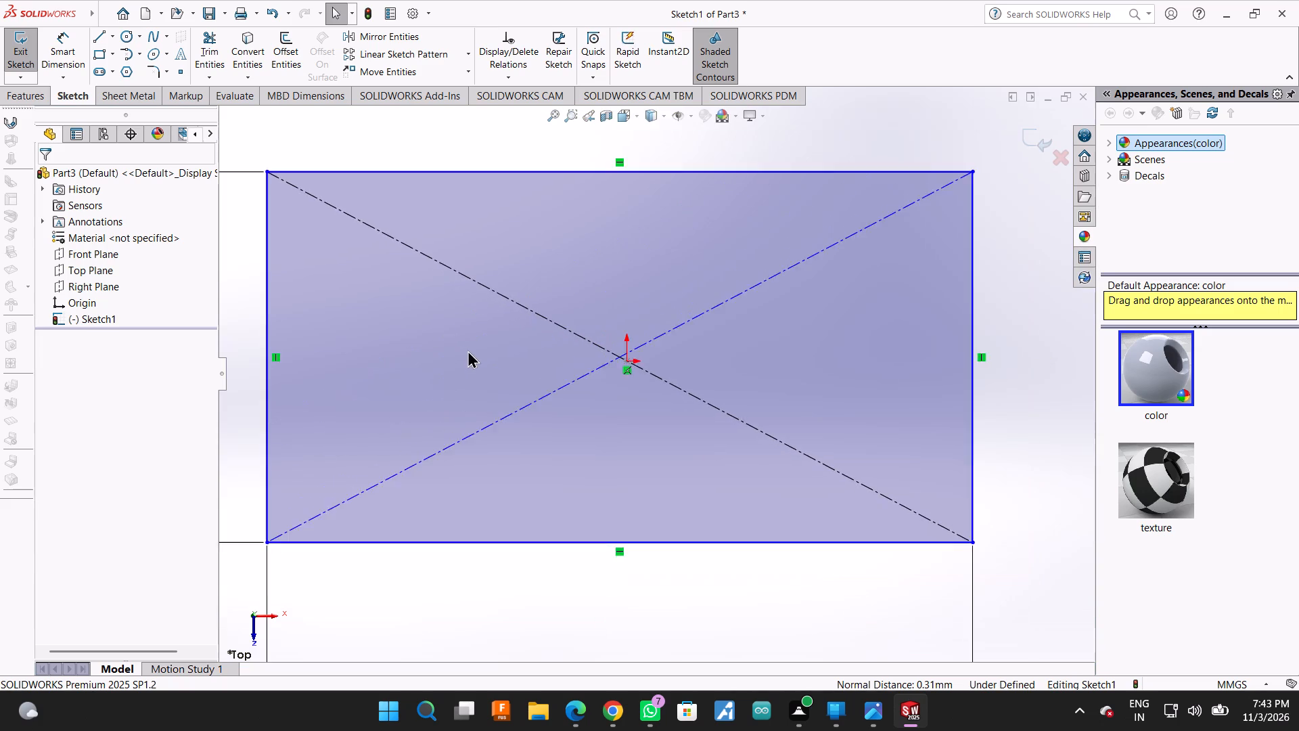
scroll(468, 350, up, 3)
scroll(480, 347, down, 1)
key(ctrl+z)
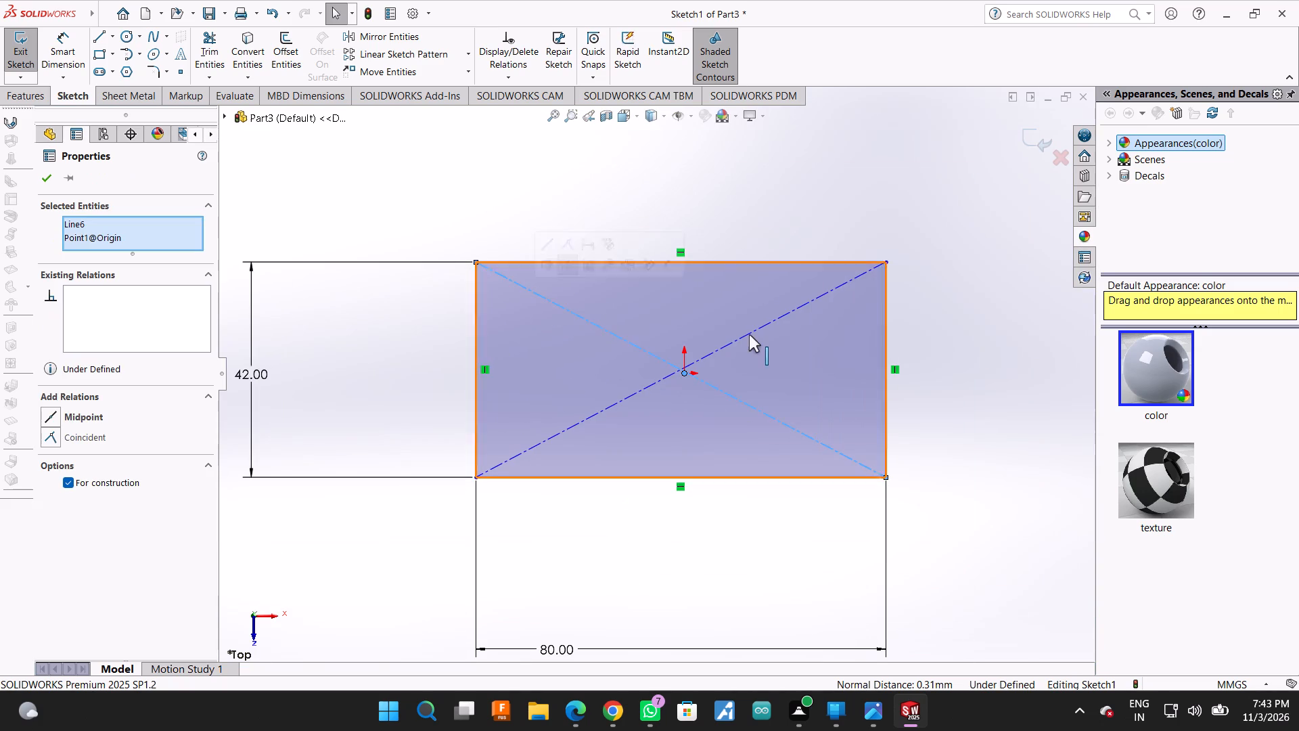
Add a Coincident relation between the rectangle's centre point, where the diagonals cross, and the sketch origin.
scroll(750, 334, down, 5)
scroll(616, 378, down, 6)
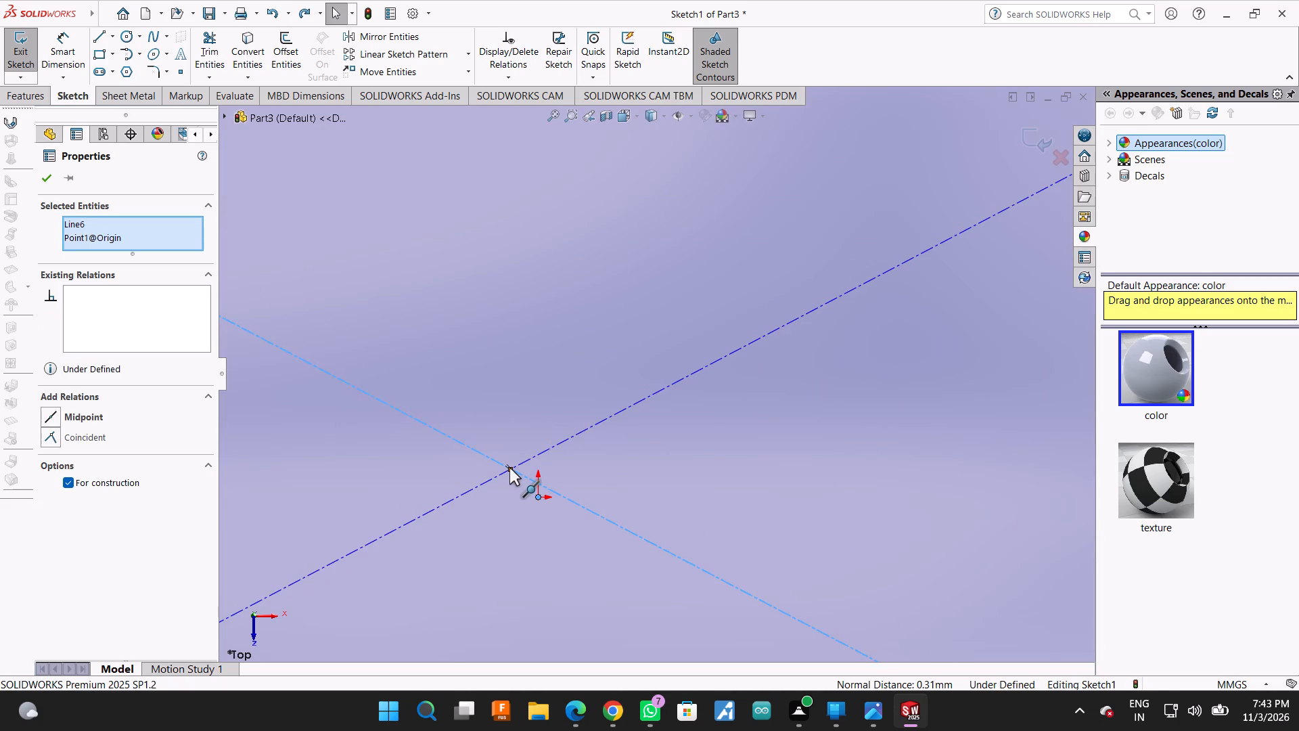
ctrl+click(509, 468)
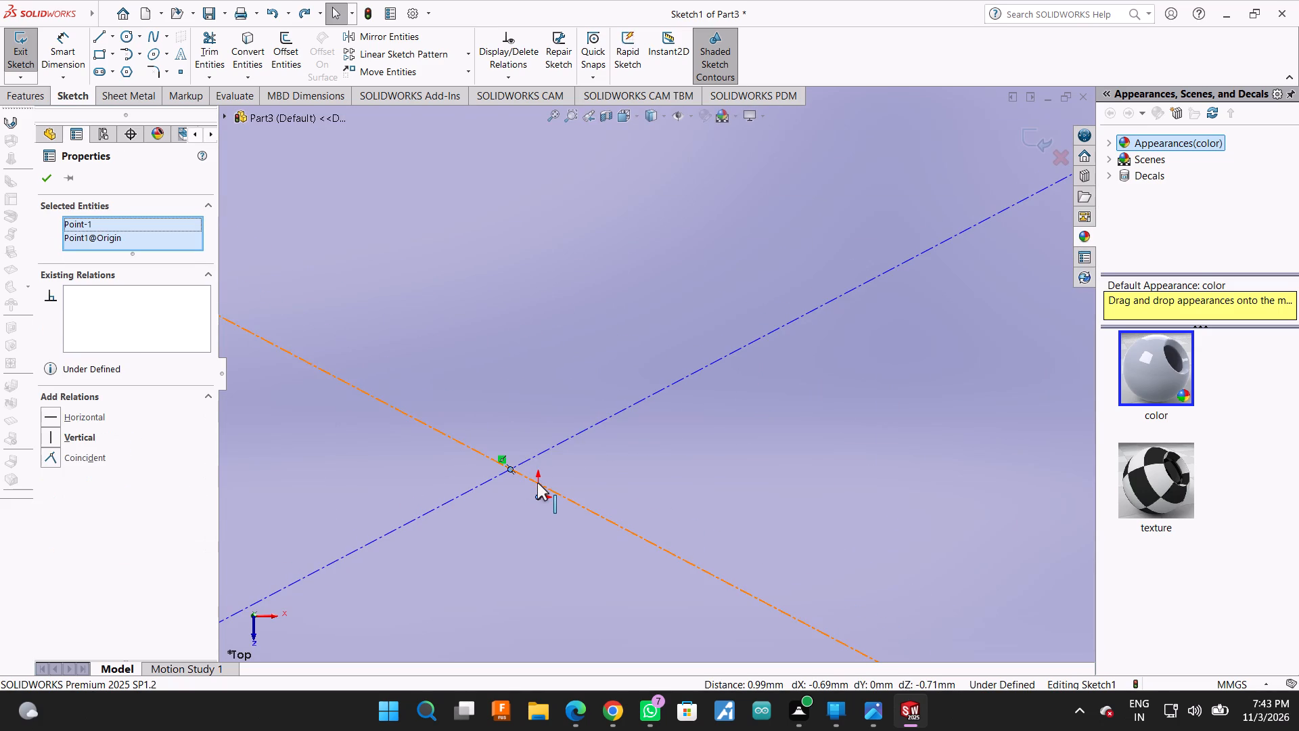
ctrl+click(537, 494)
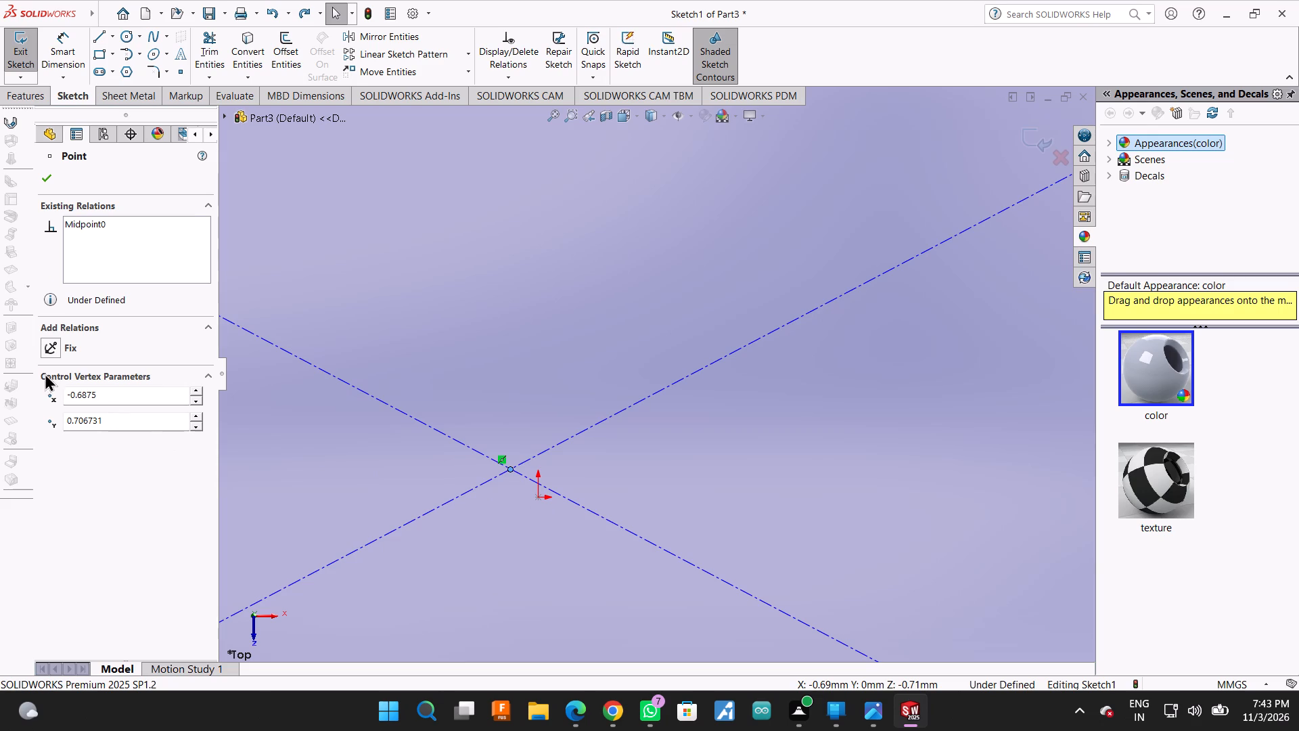
key(Escape)
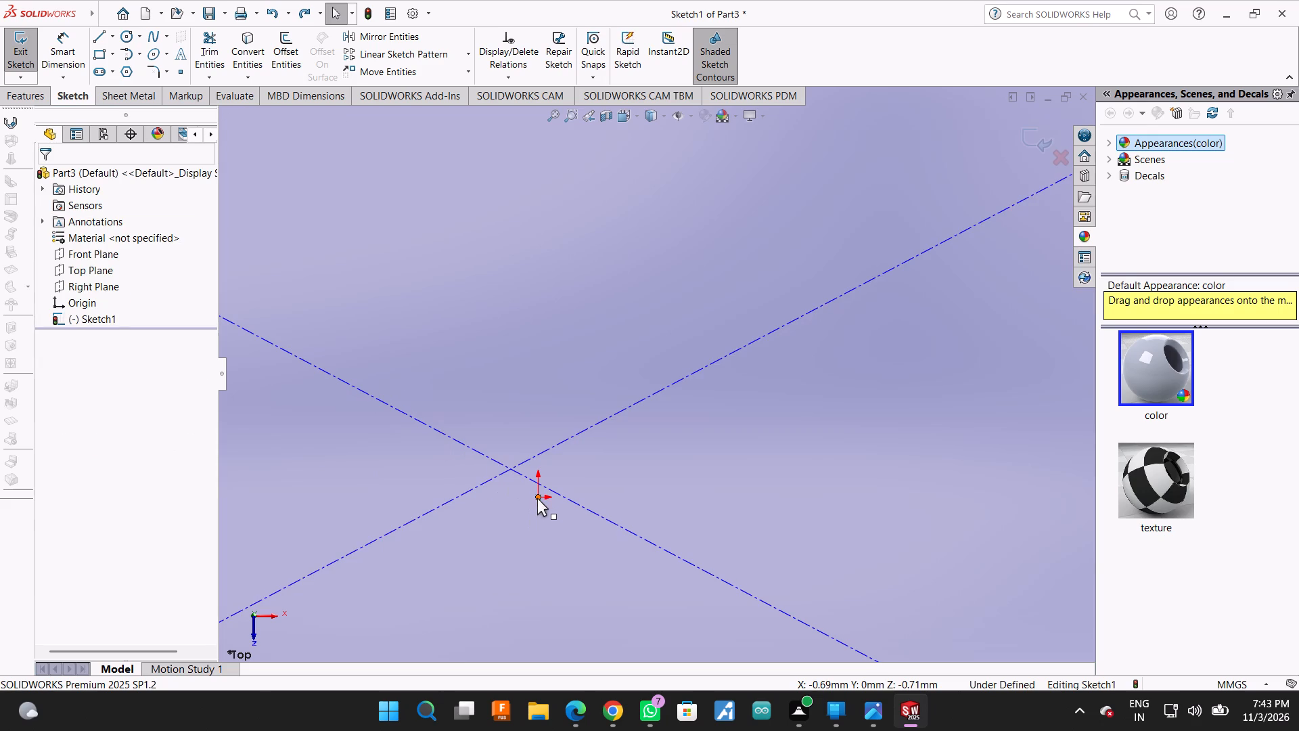
ctrl+click(538, 497)
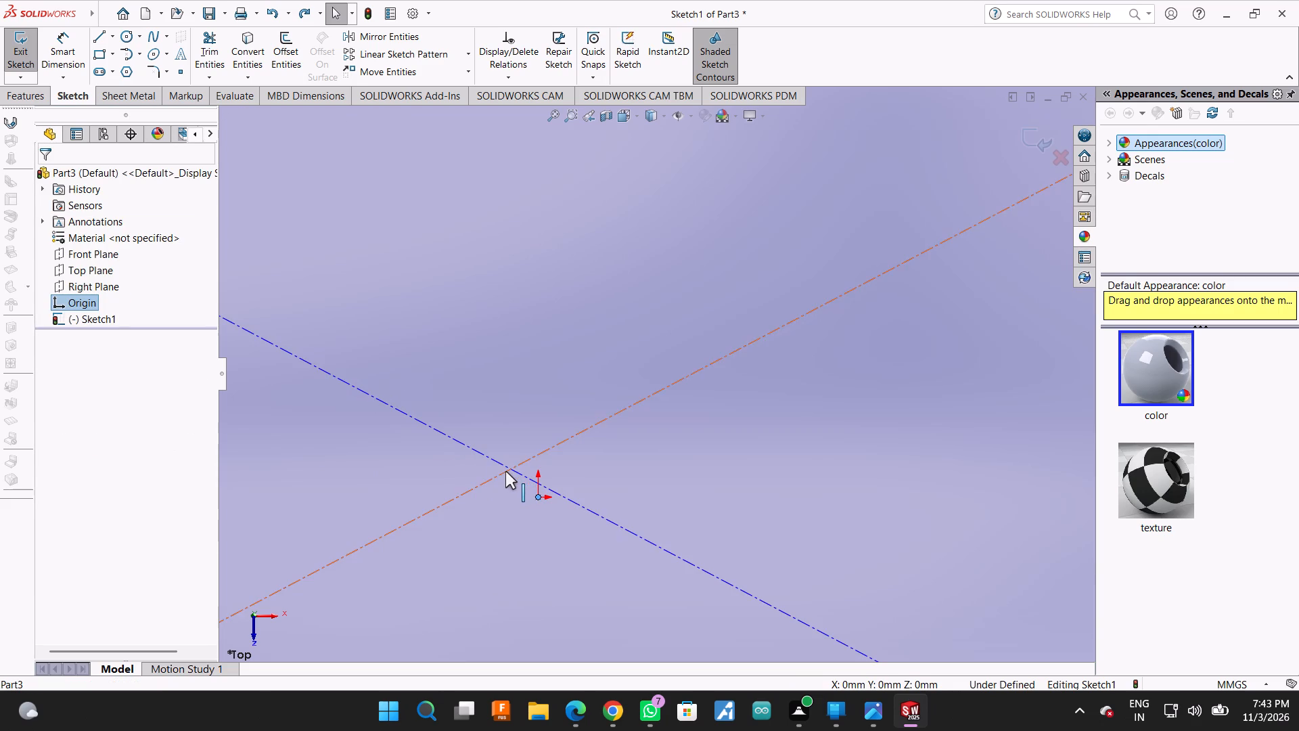
ctrl+click(510, 470)
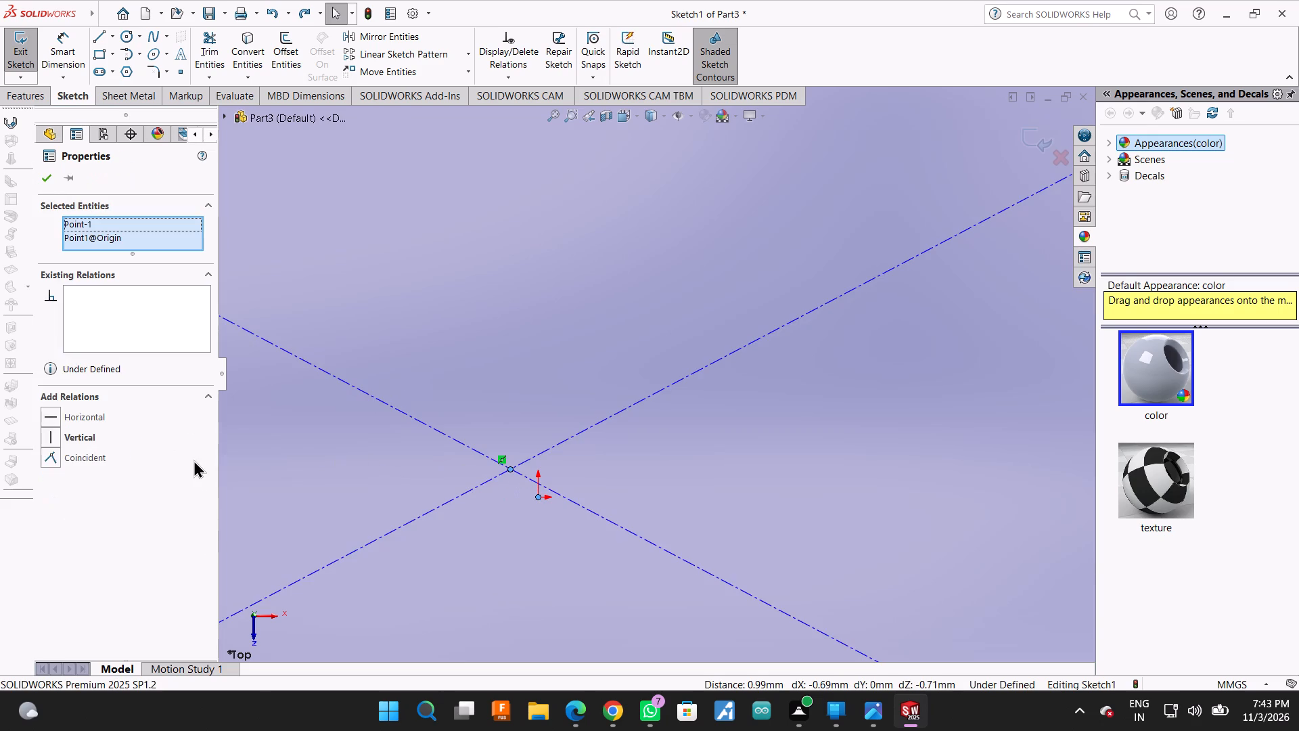
click(74, 456)
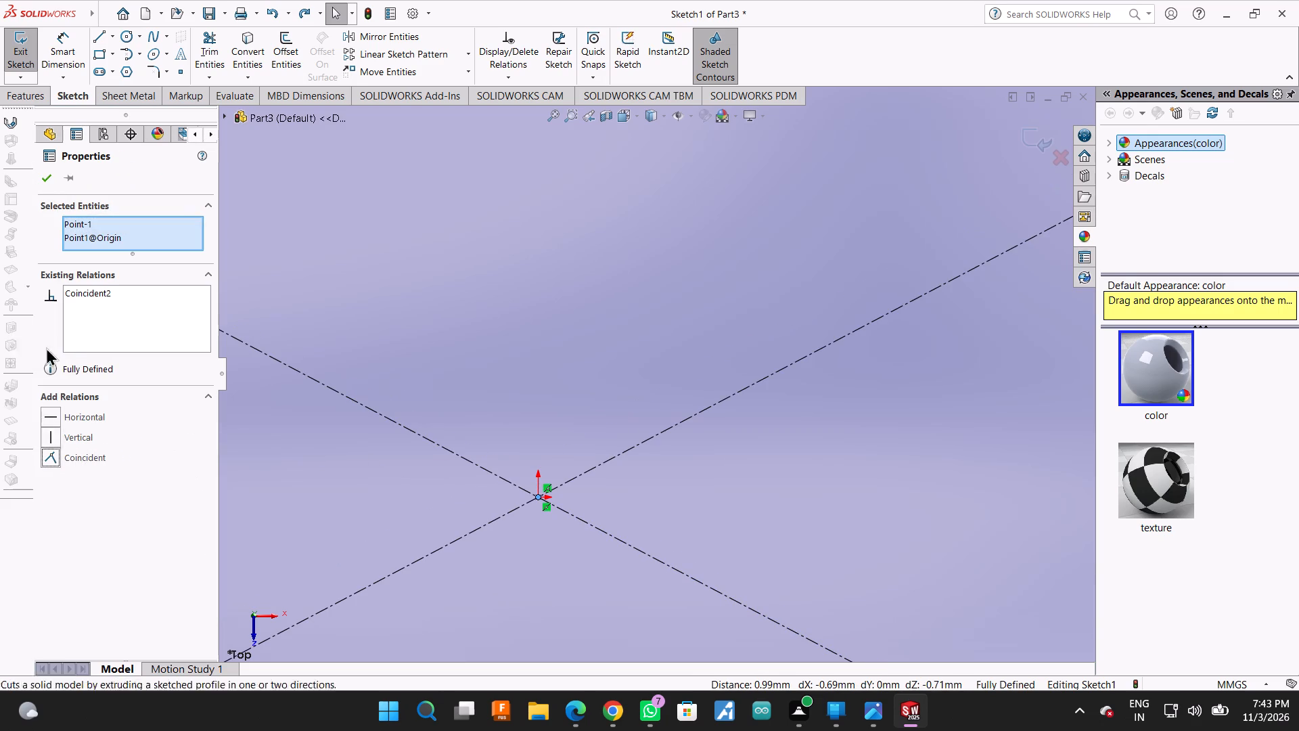
click(39, 178)
Extrude the rectangle as a boss with a Blind end condition and a depth of 10 mm.
scroll(806, 443, up, 5)
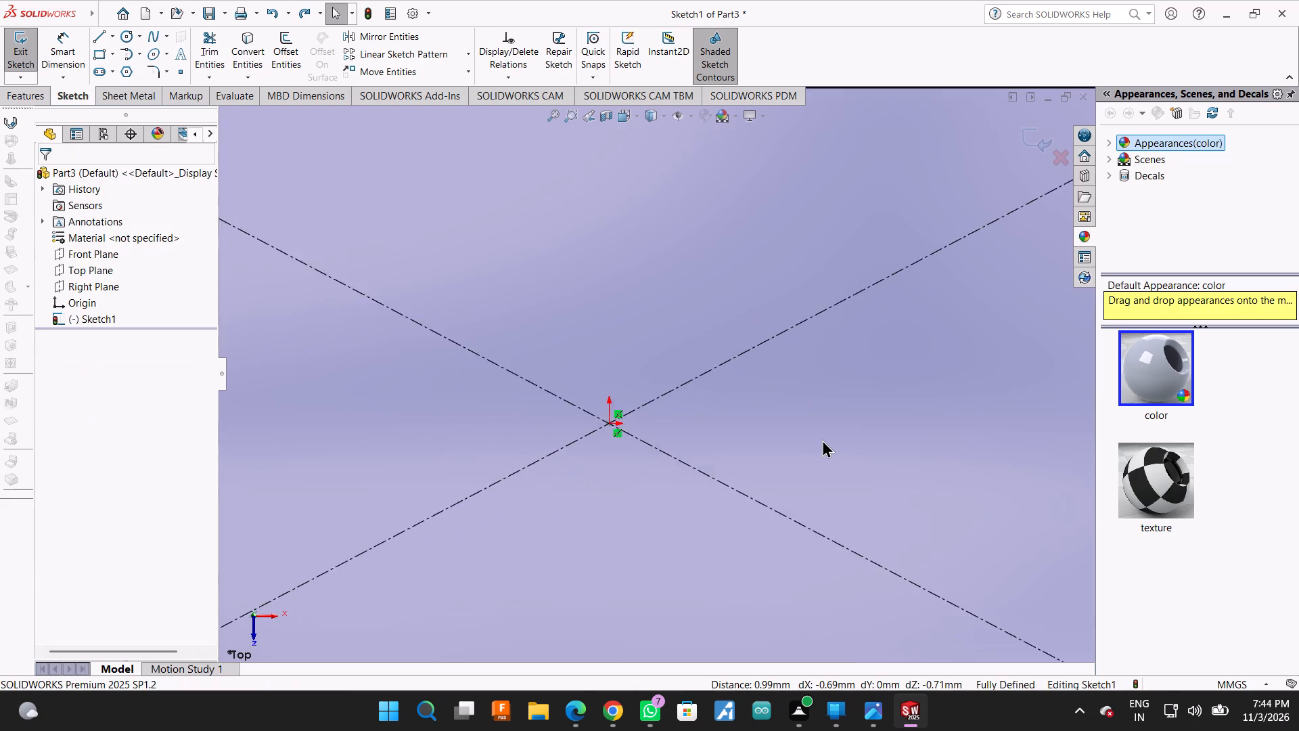
scroll(822, 439, up, 7)
click(30, 89)
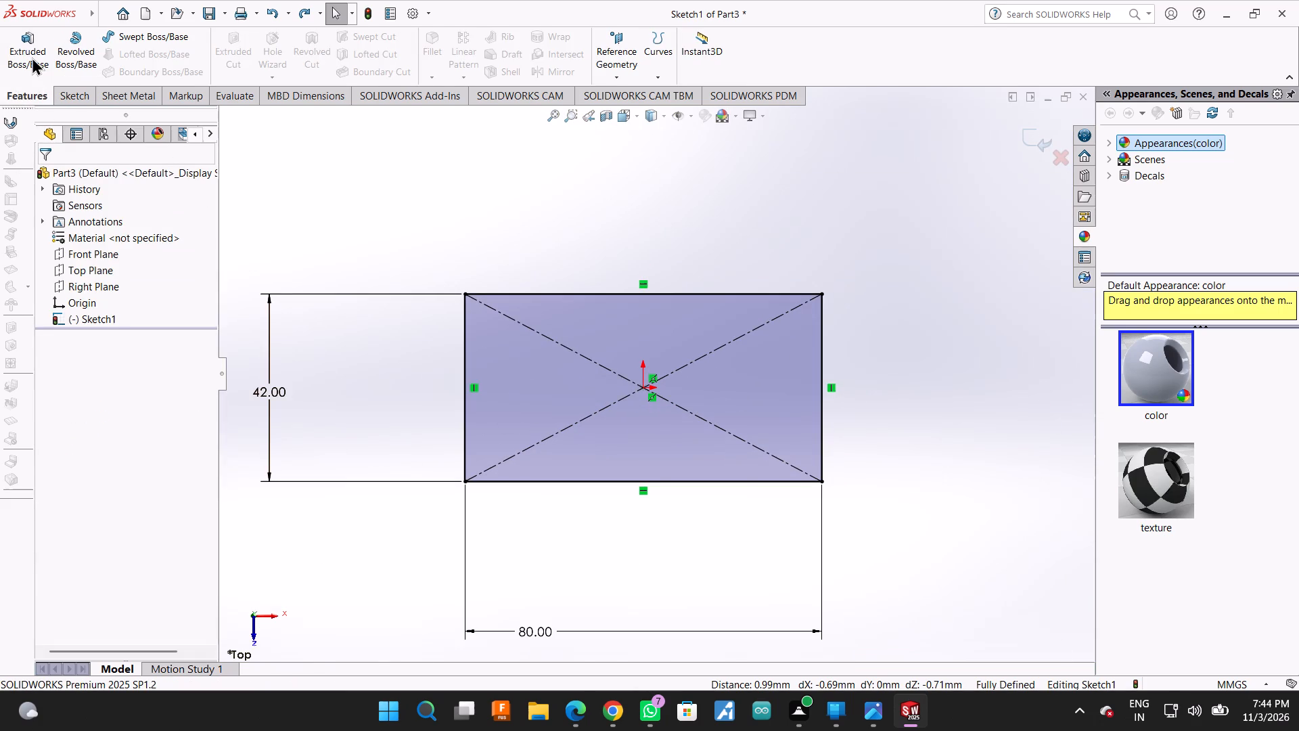
click(32, 49)
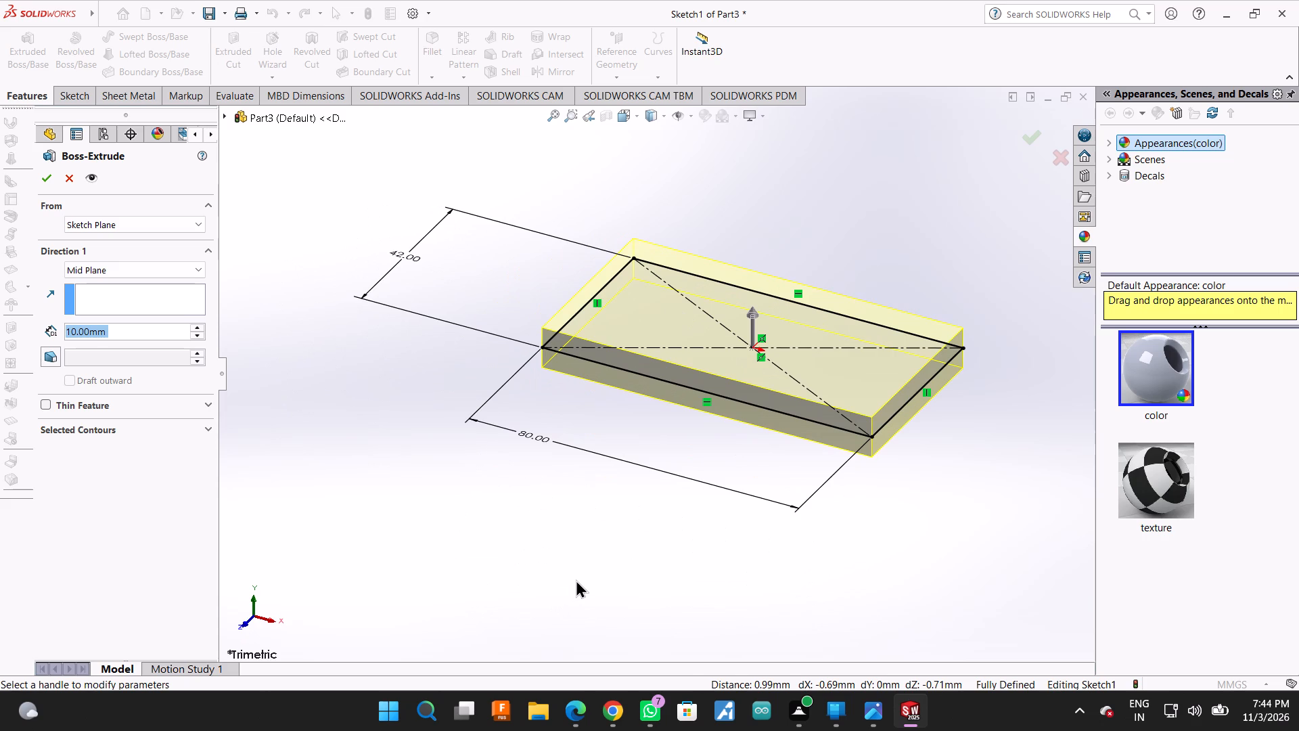
text(10)
key(Return)
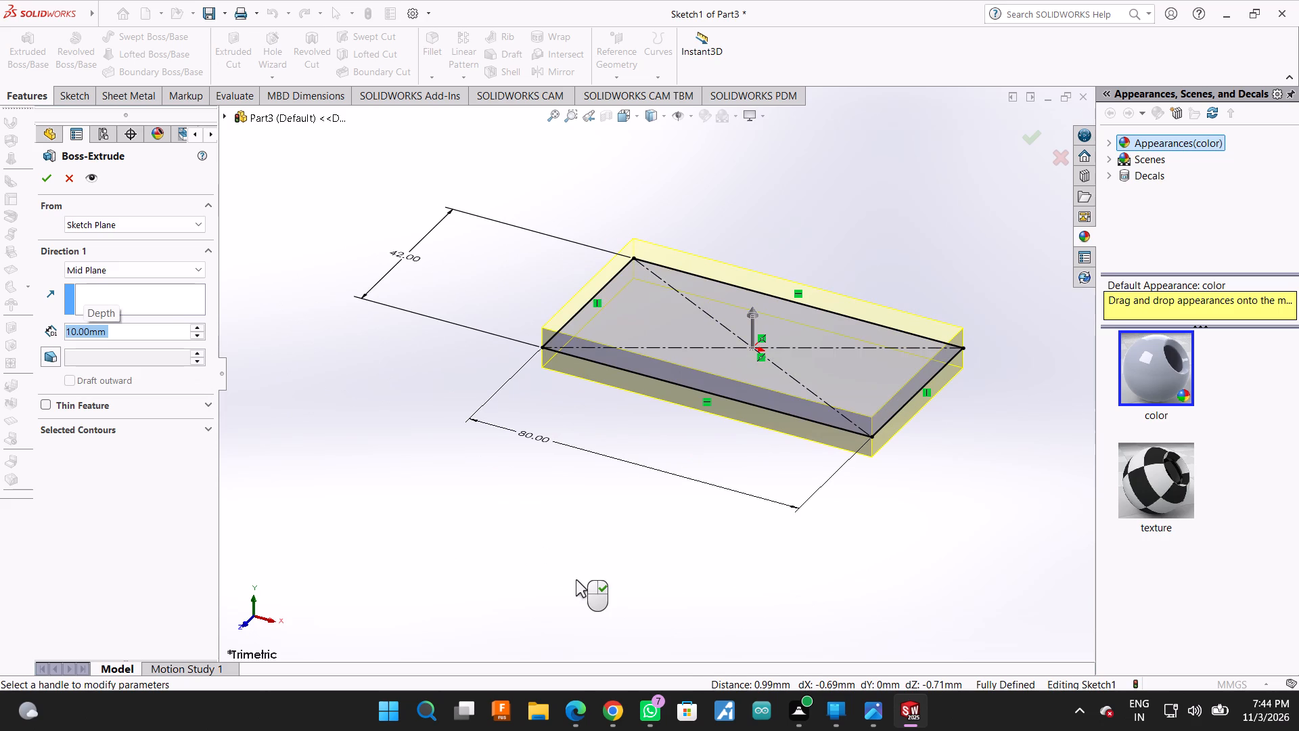
click(171, 265)
click(159, 280)
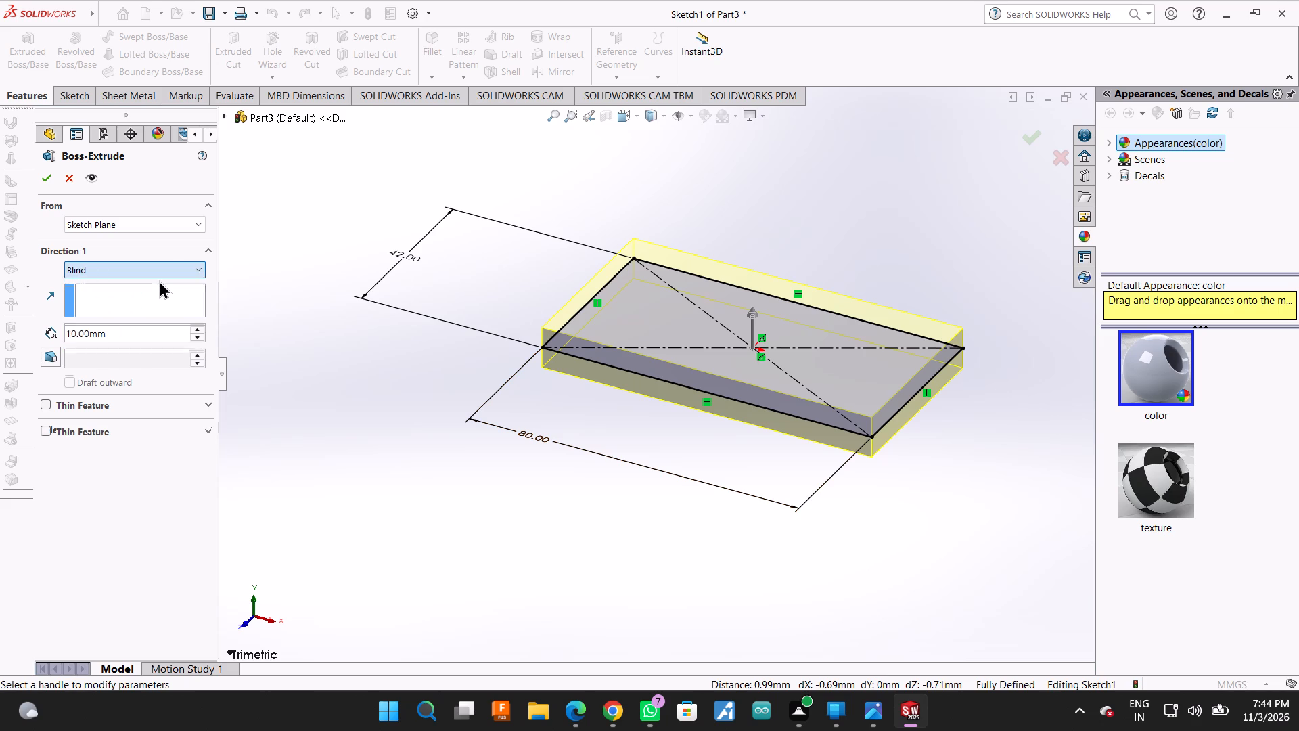
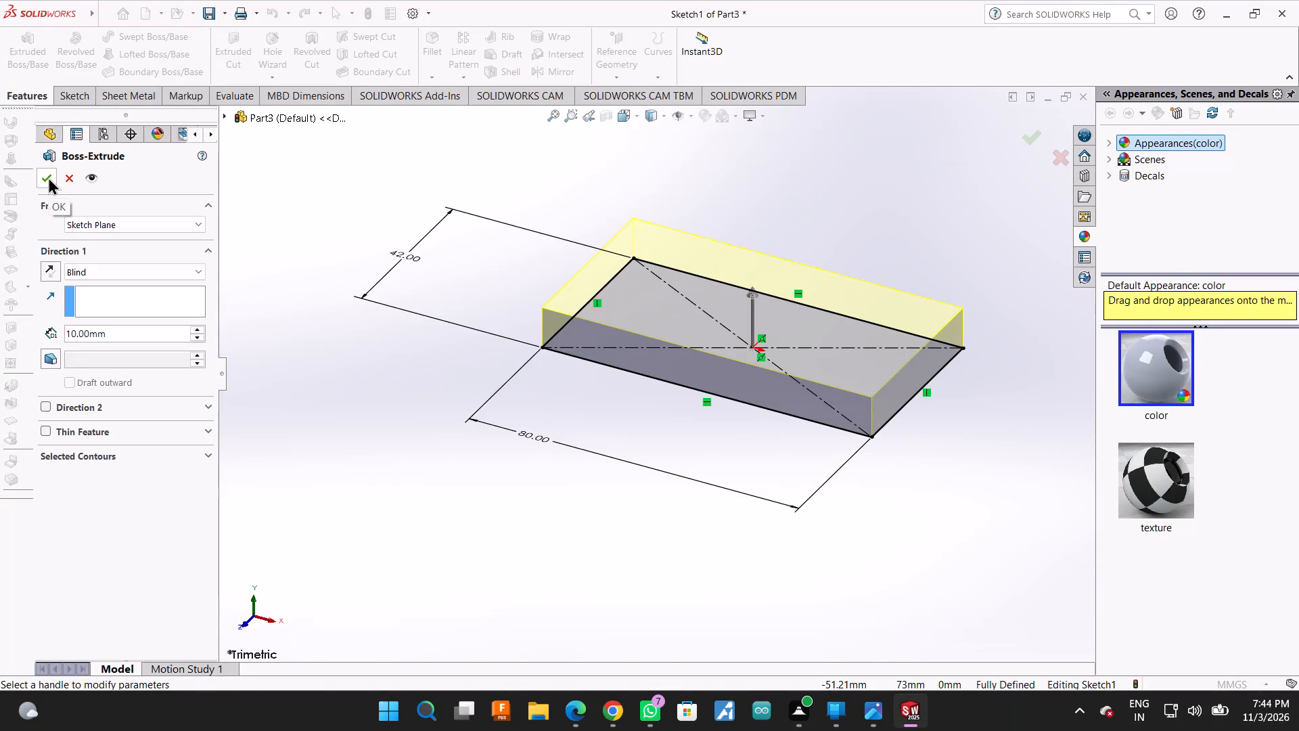
Complete the 10 mm Blind boss extrusion of the rectangle.
click(48, 177)
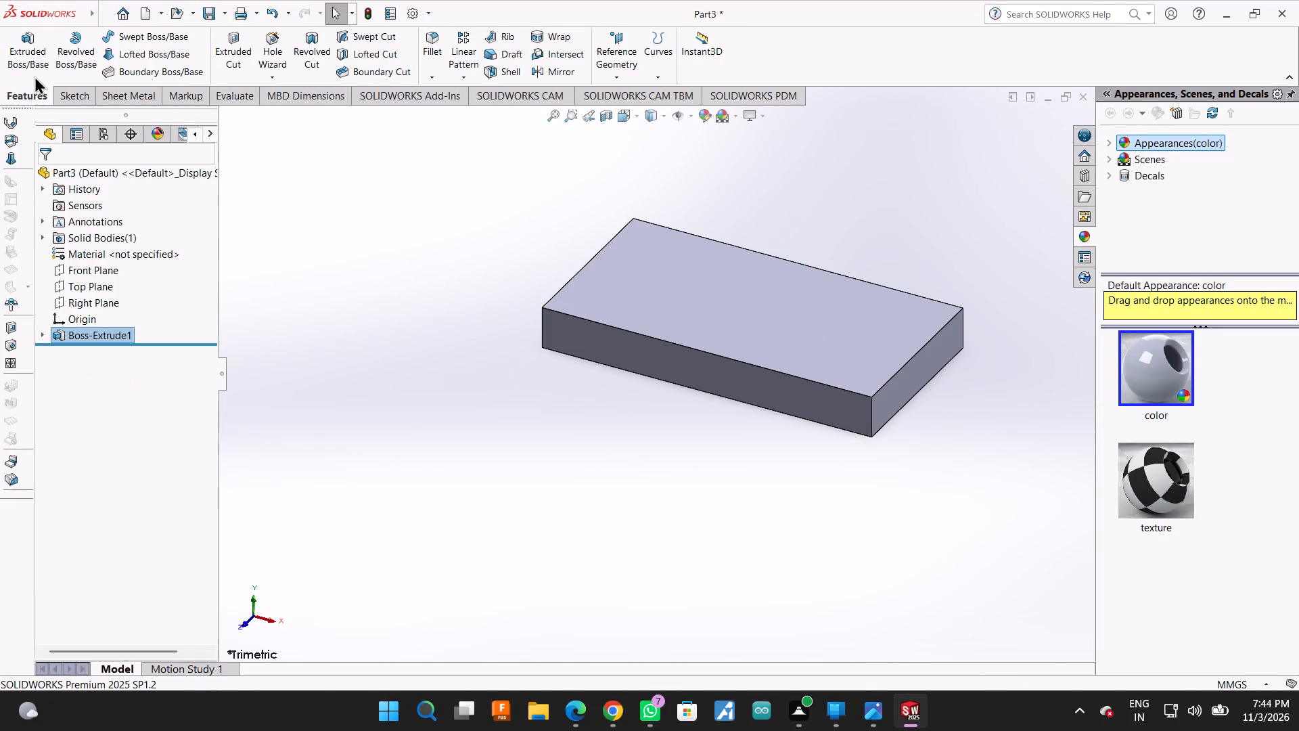
Sketch a closed rectangle of lines on the block's top face, 80 mm long and about 8.8 mm deep, along the front edge.
click(18, 97)
click(62, 95)
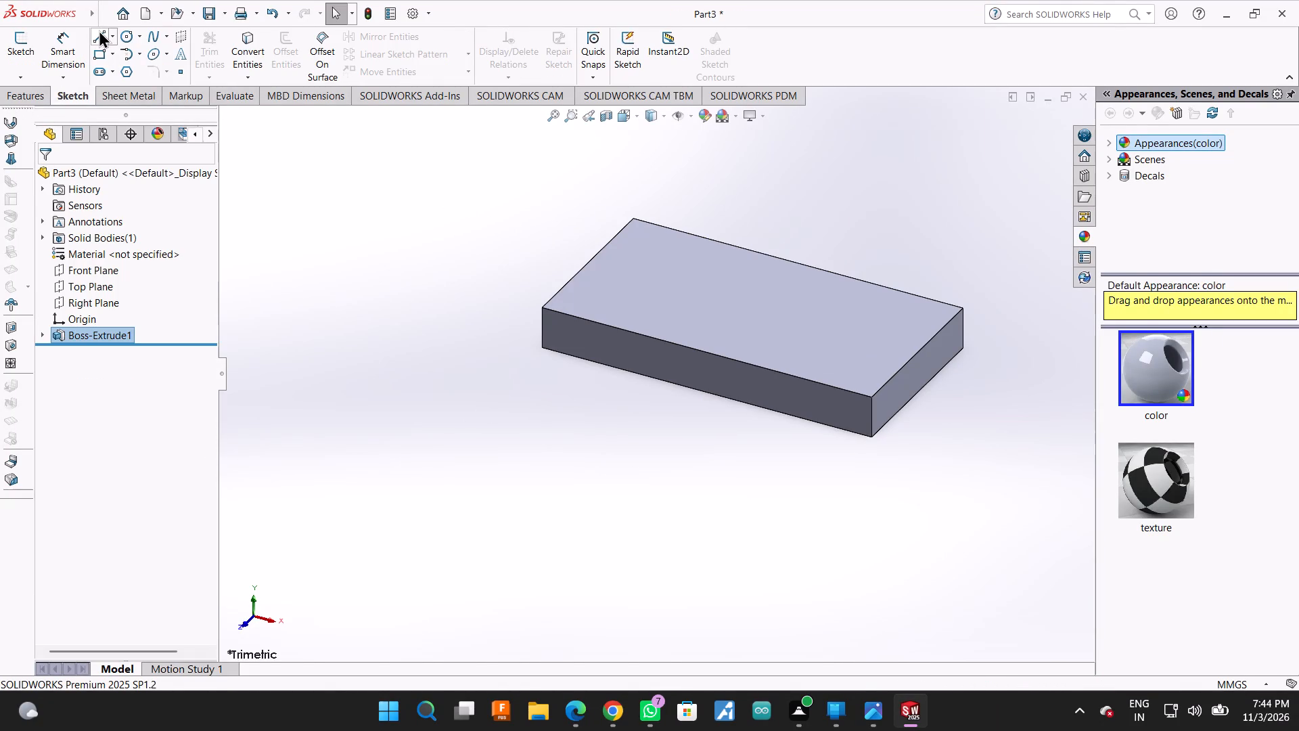
click(95, 33)
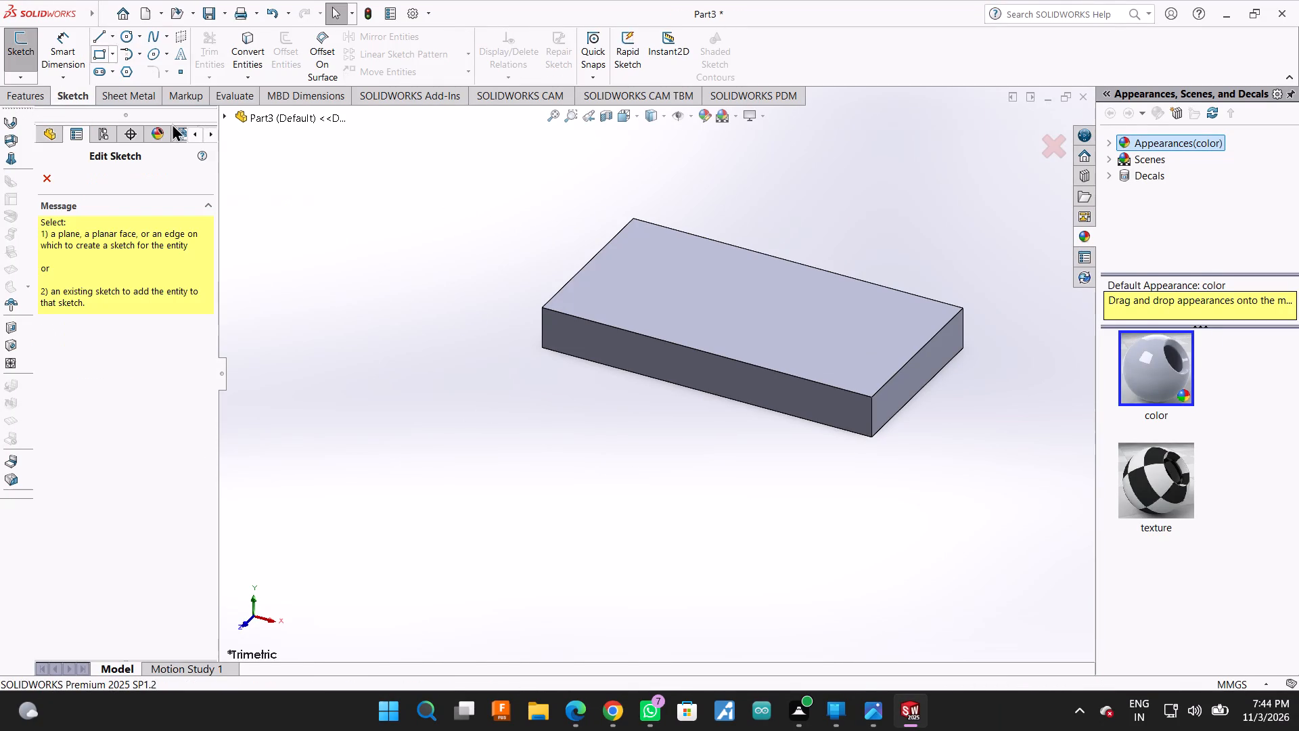
click(802, 314)
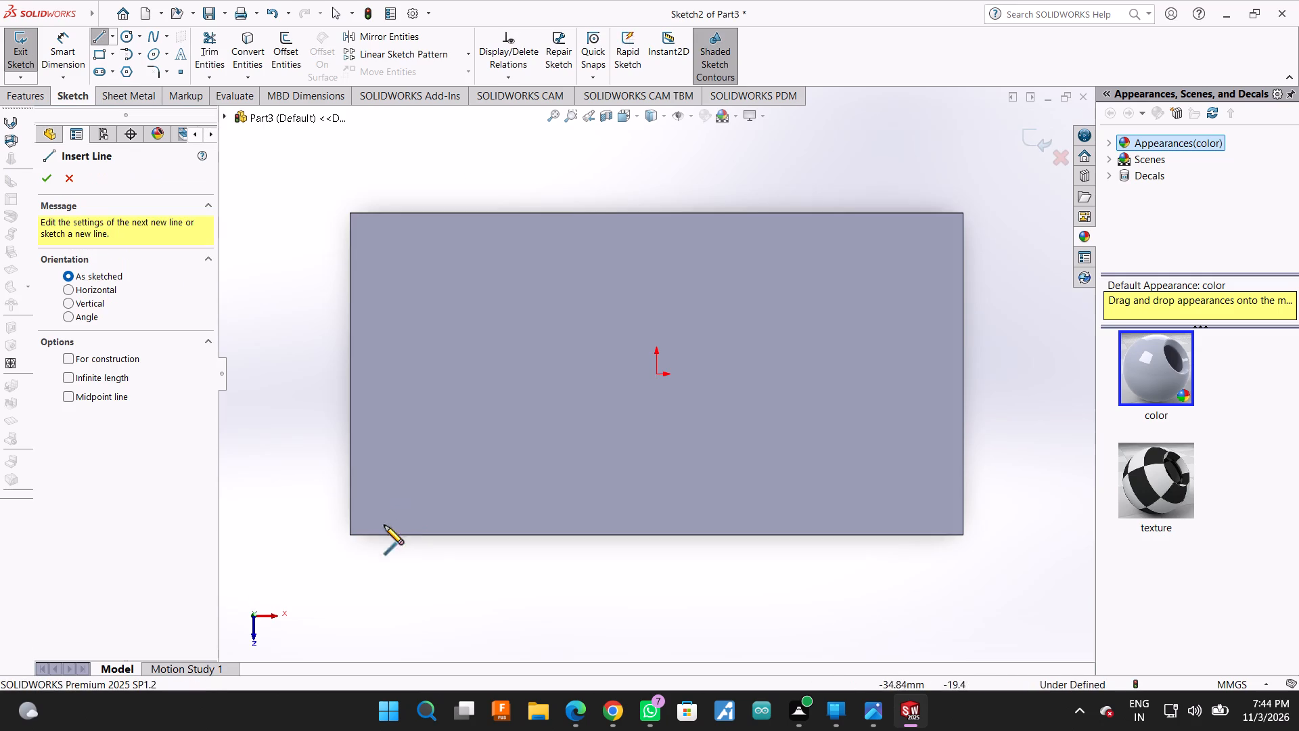
click(349, 536)
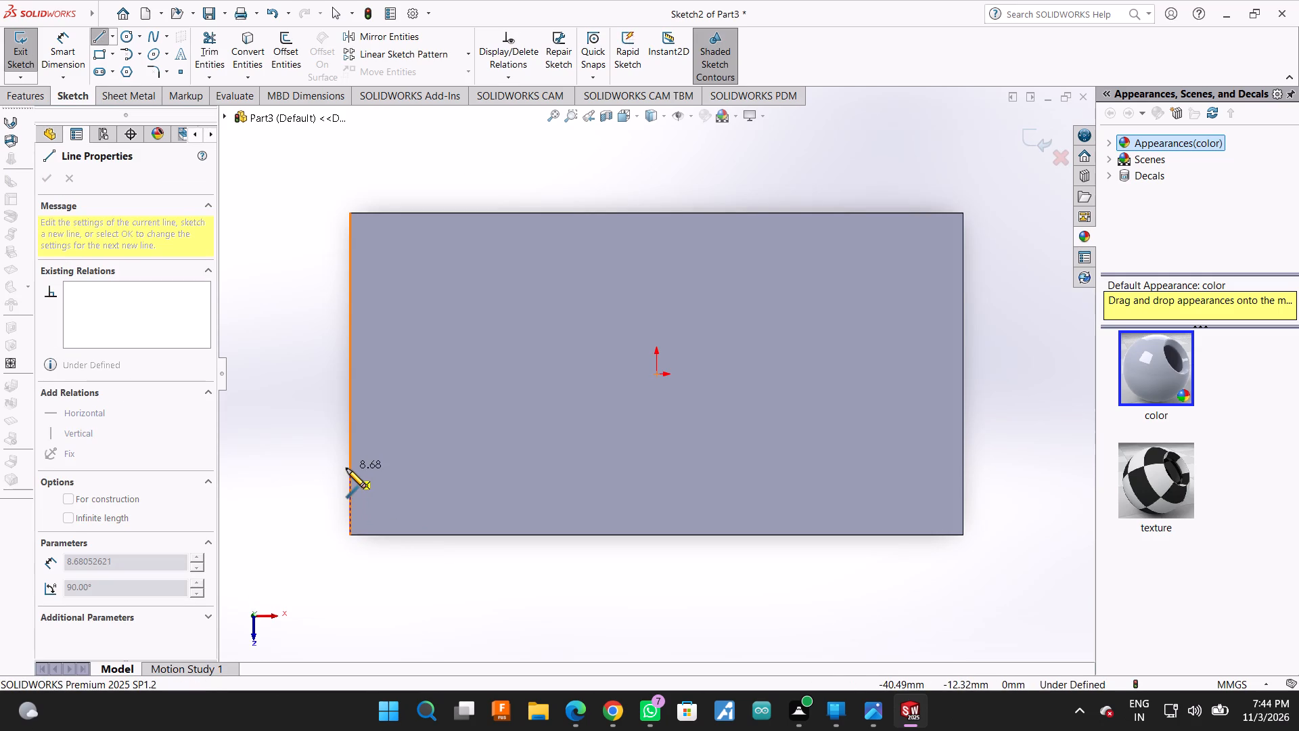
click(346, 468)
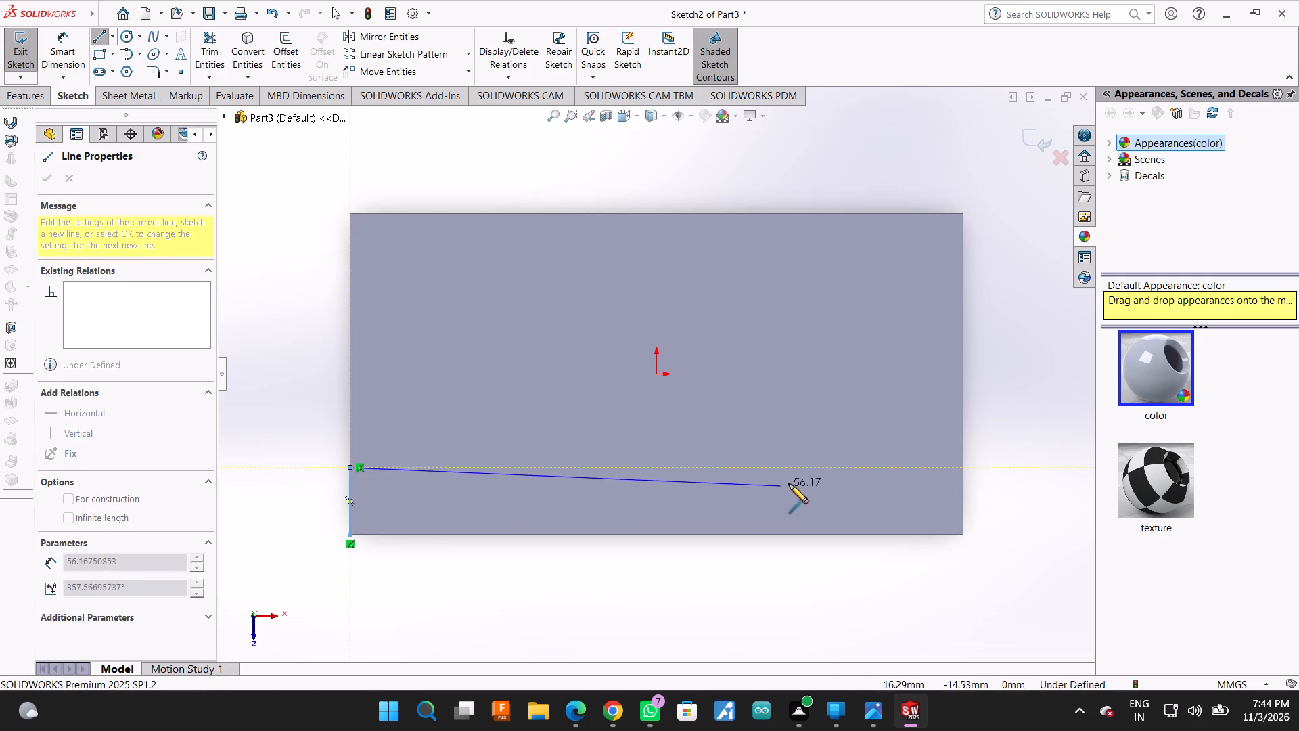
click(959, 464)
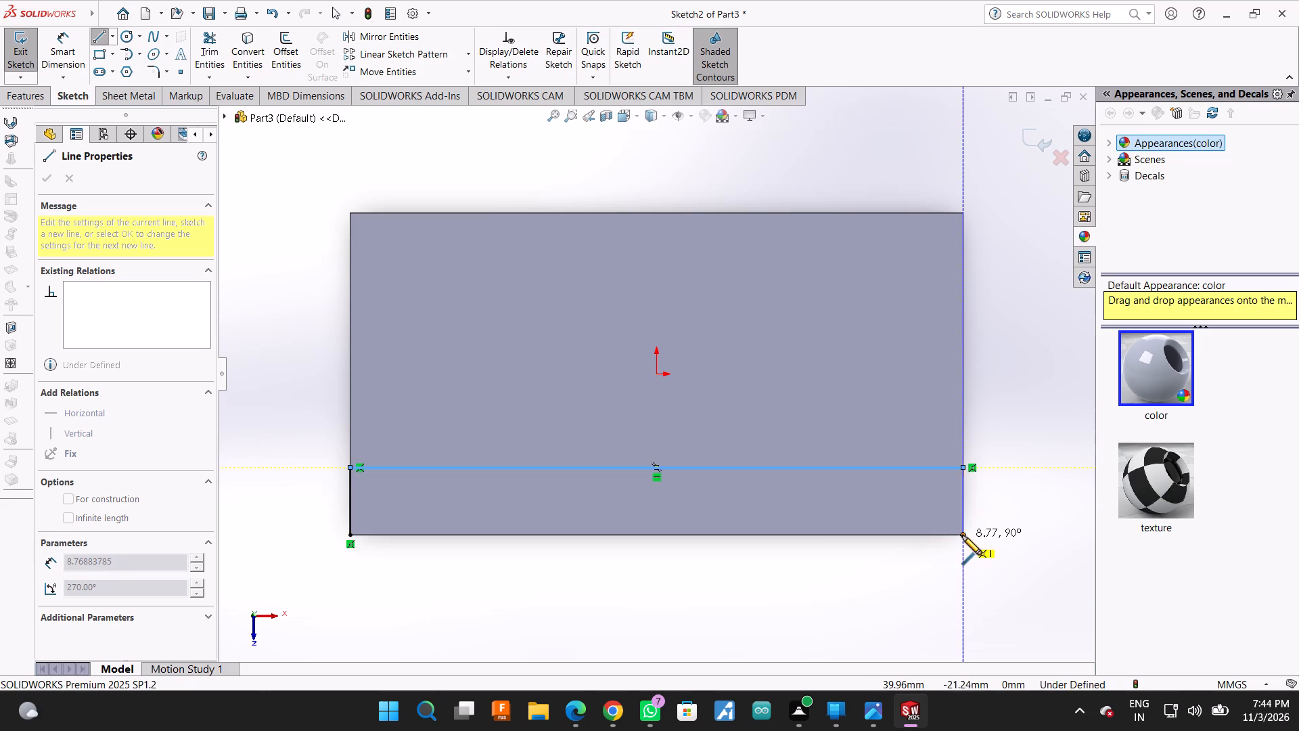
click(962, 535)
click(351, 538)
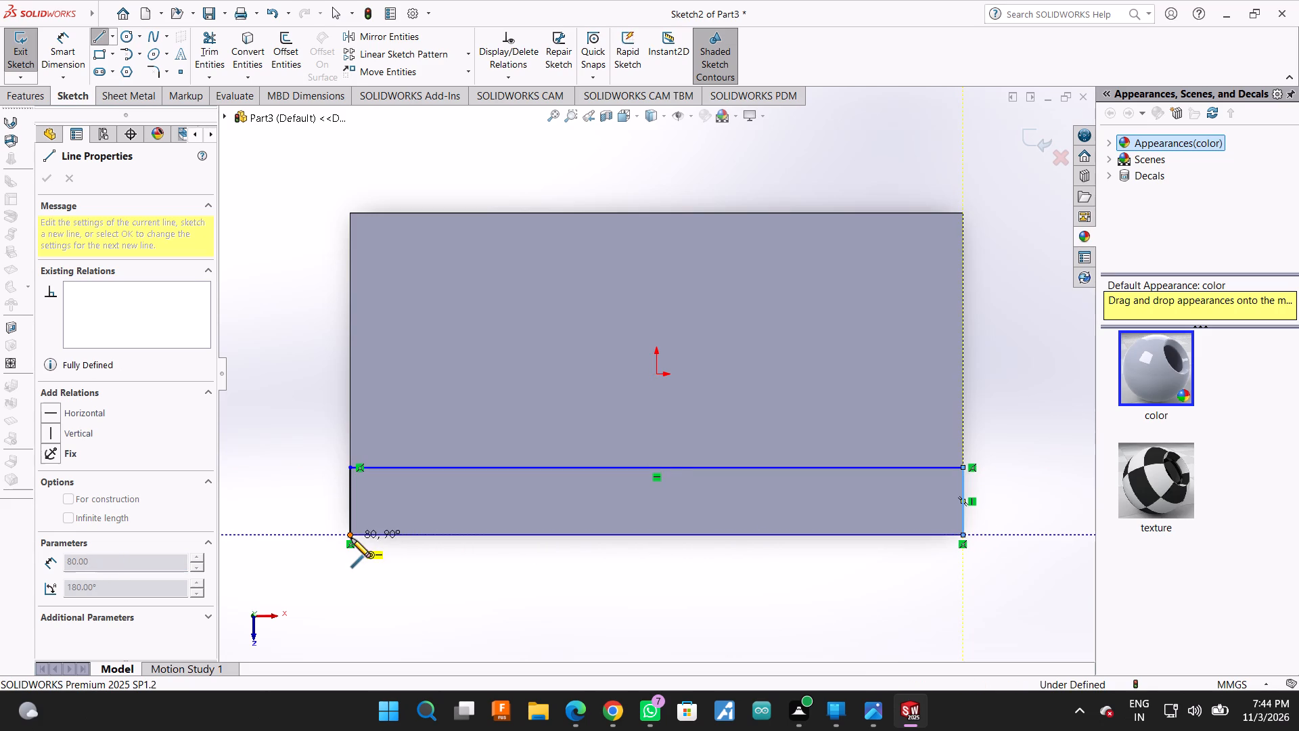
click(43, 175)
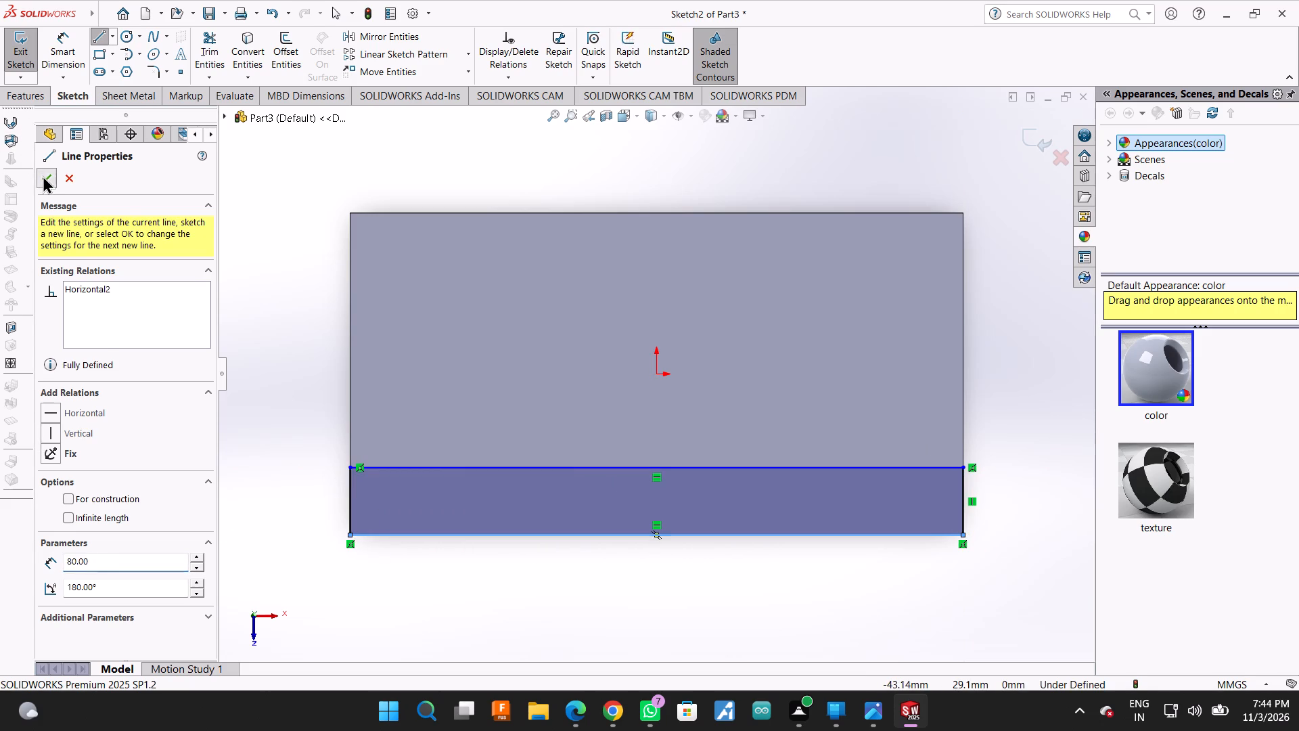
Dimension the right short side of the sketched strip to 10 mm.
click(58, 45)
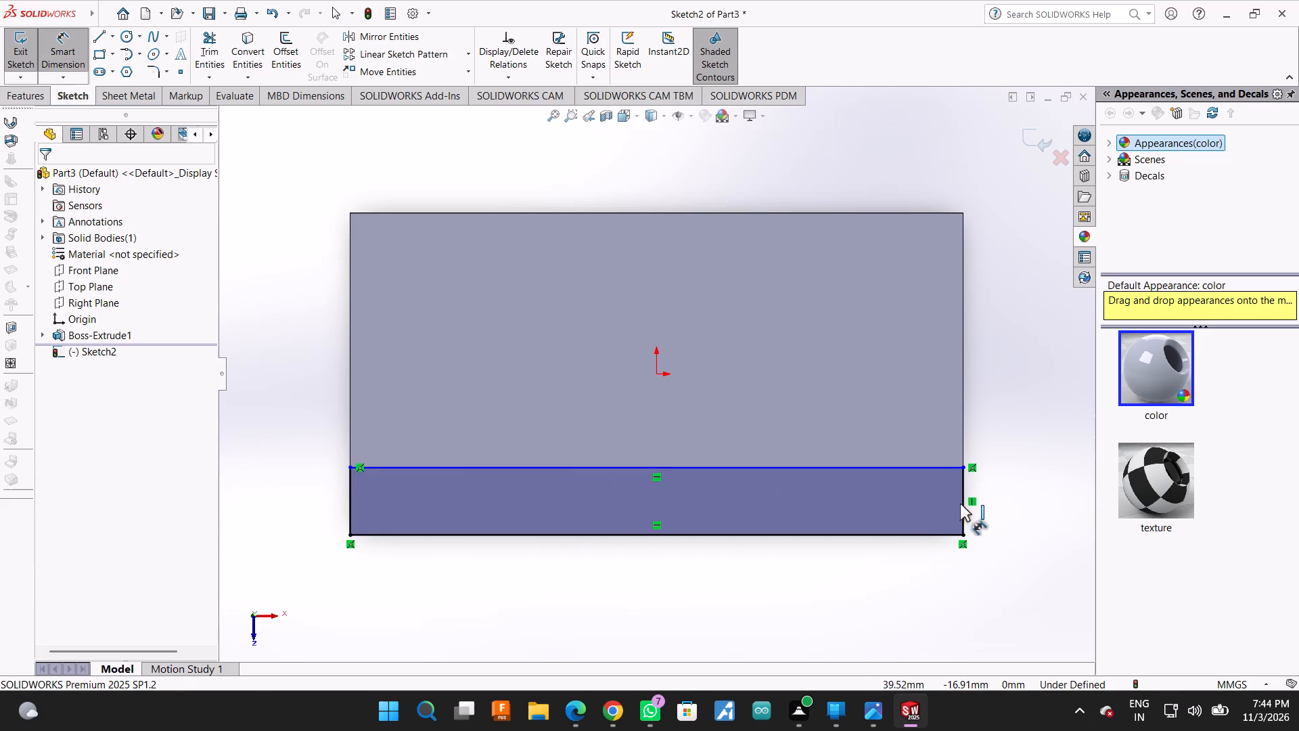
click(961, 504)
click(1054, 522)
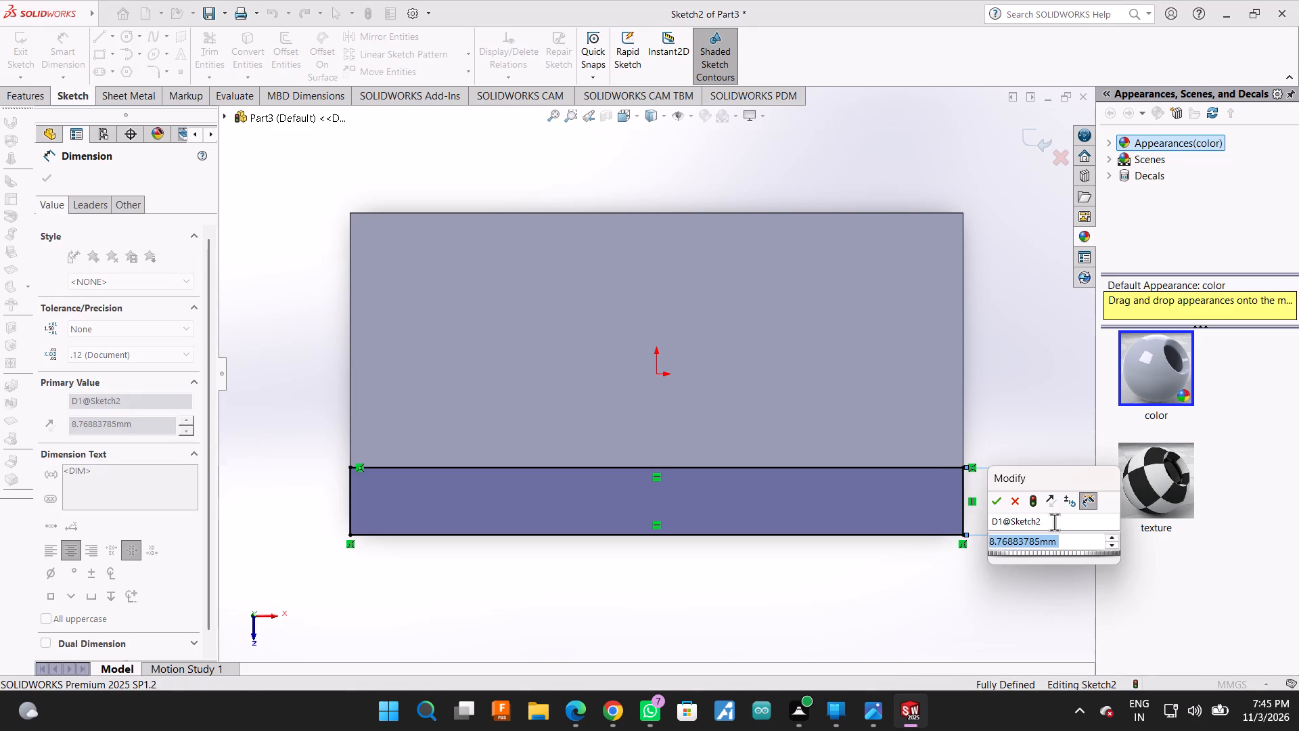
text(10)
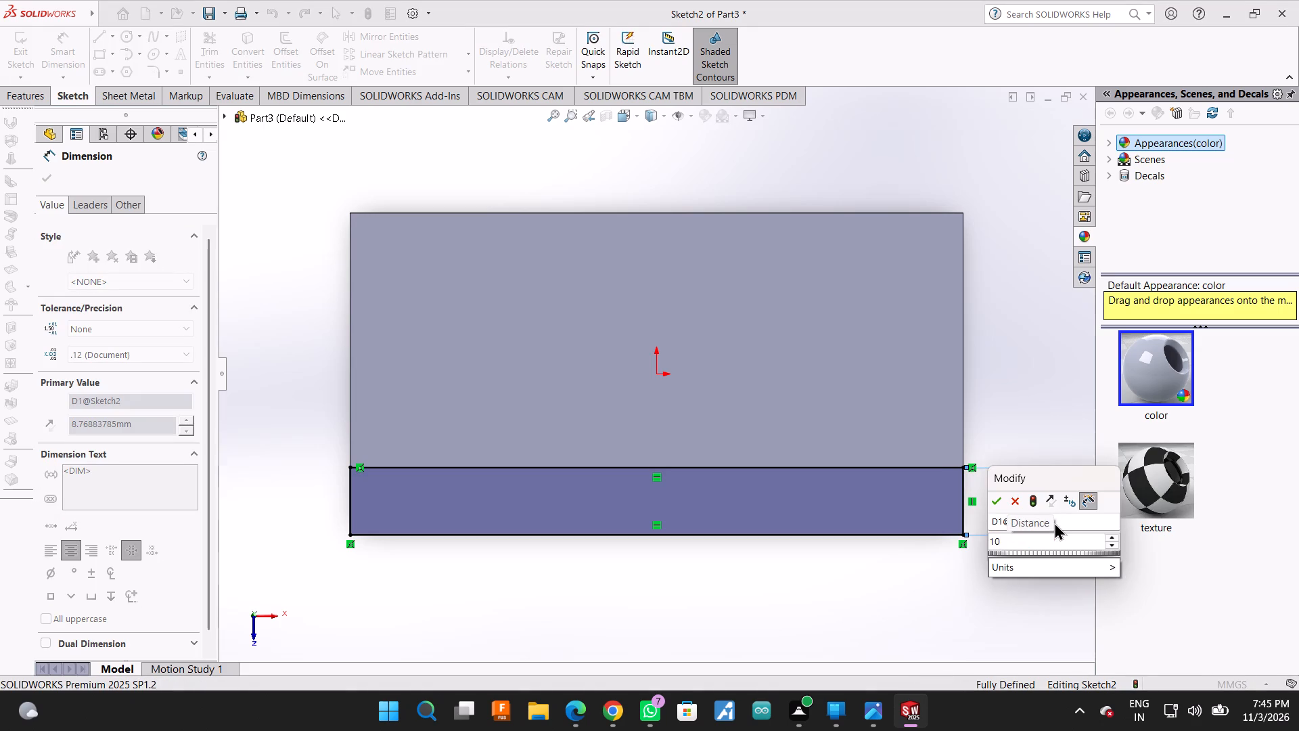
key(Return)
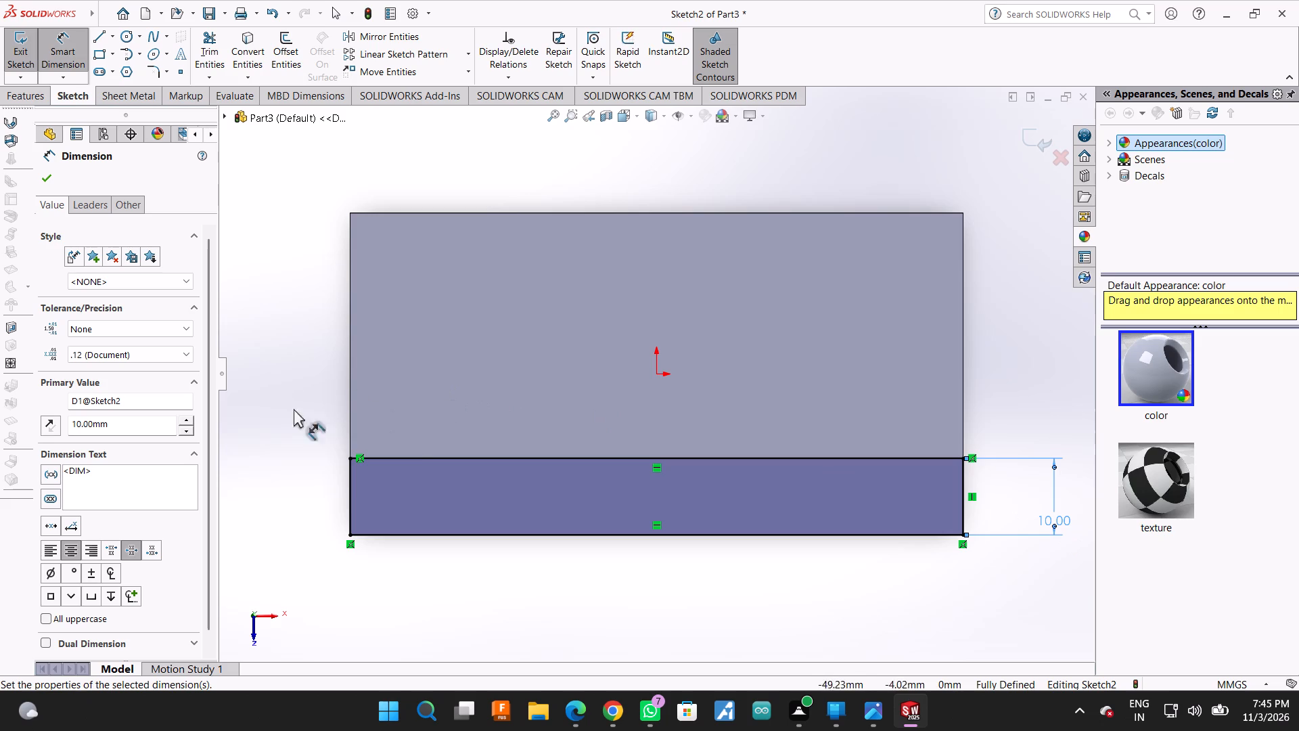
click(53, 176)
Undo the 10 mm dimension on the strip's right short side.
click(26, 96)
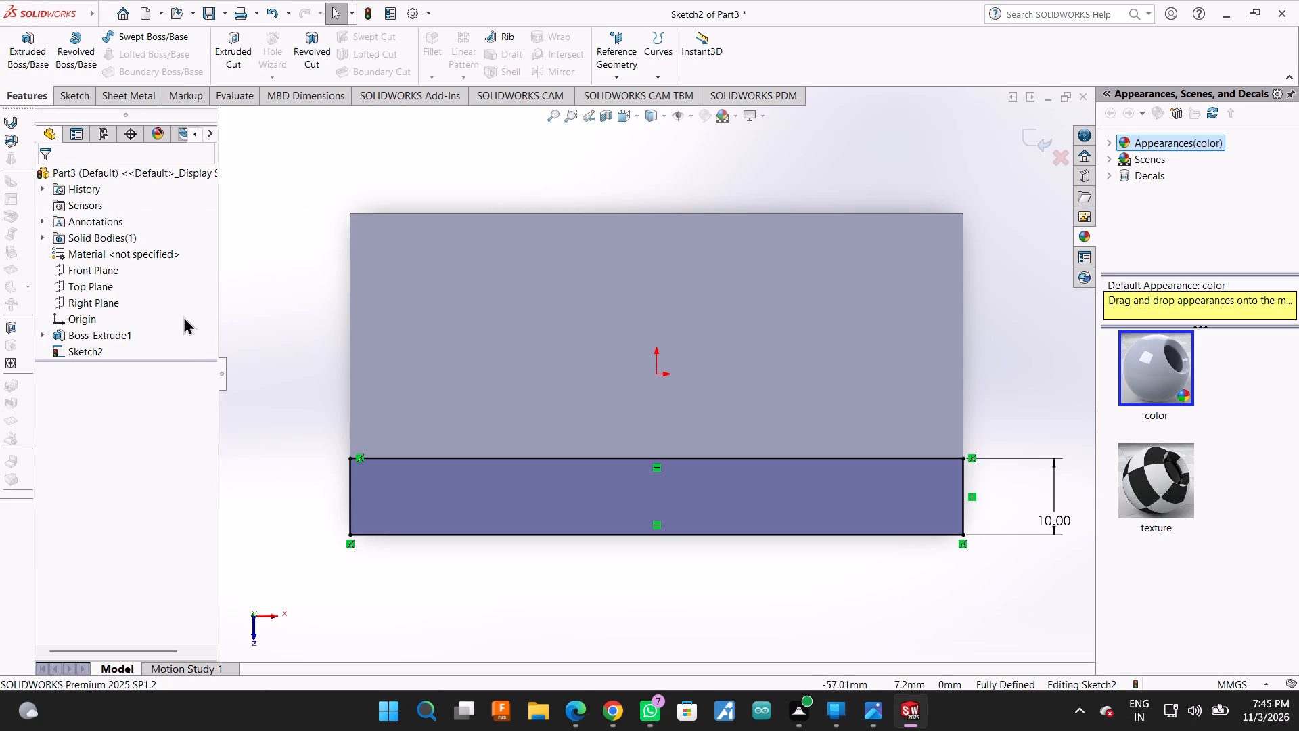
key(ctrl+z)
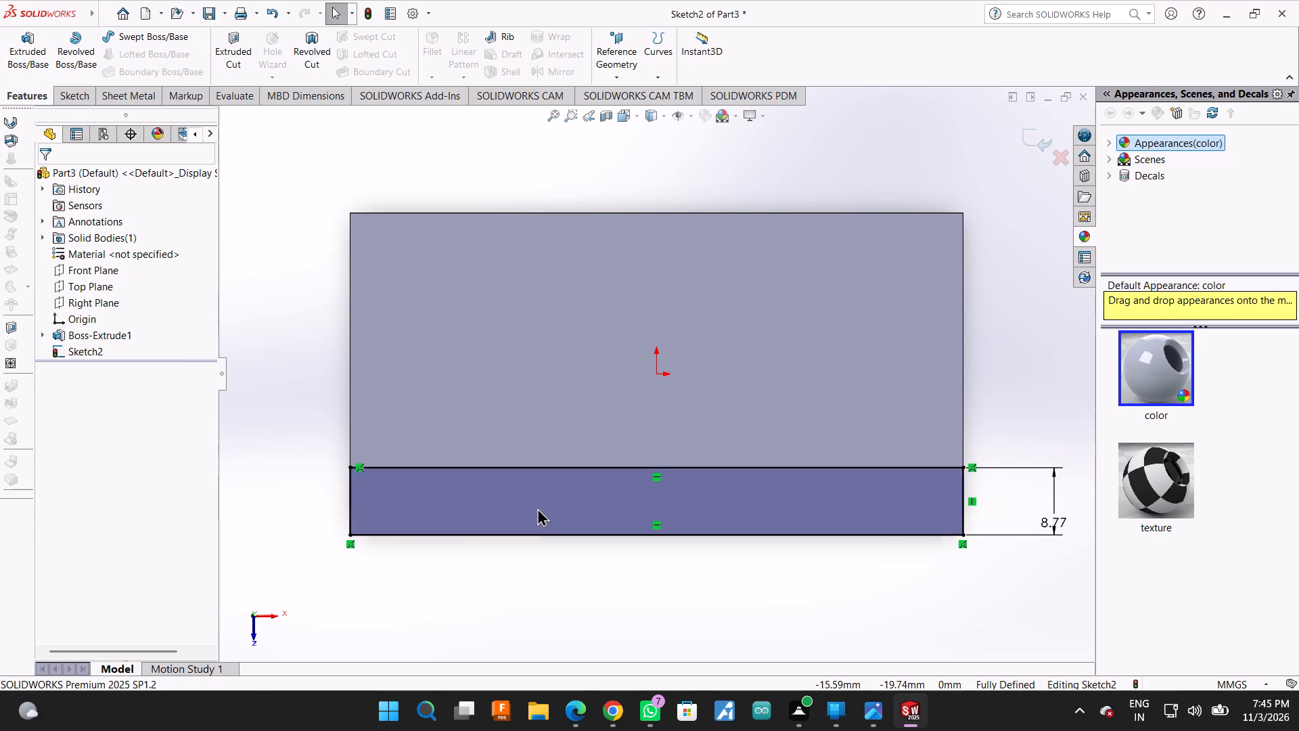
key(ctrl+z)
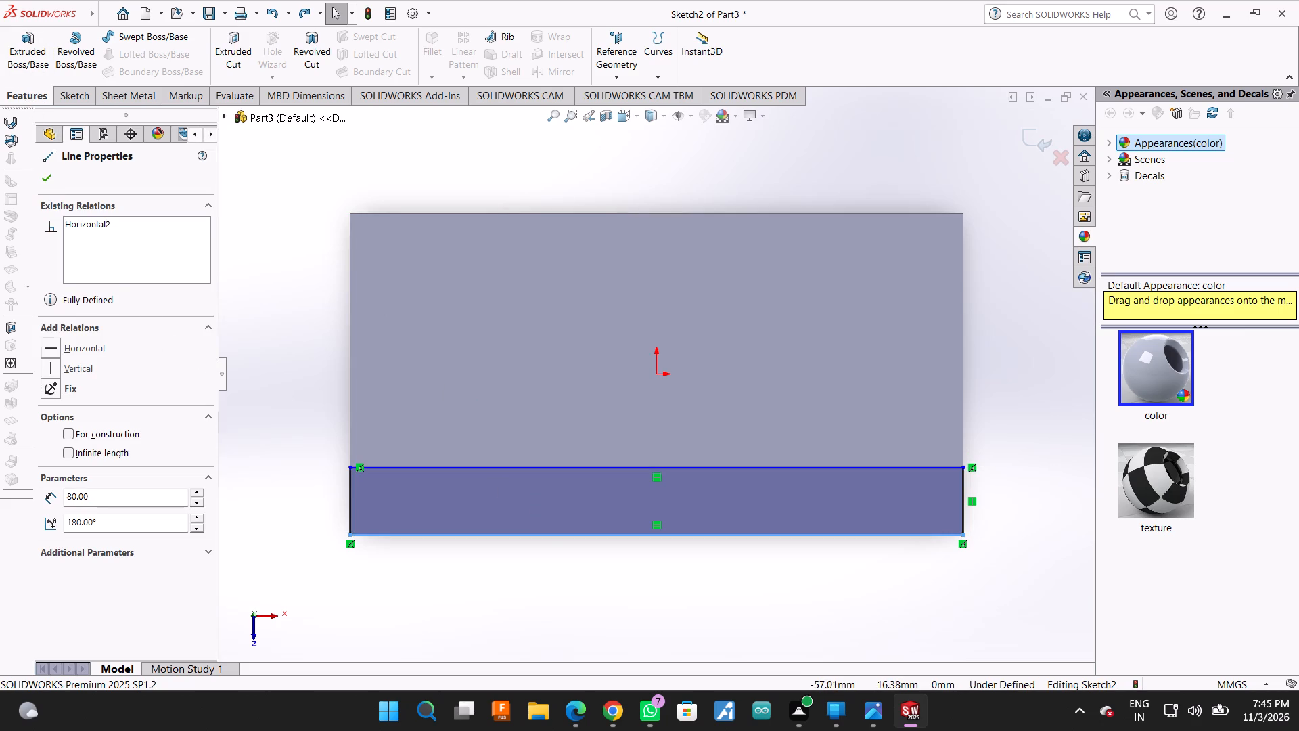
Dimension the left short side of the sketched strip to 42 mm.
click(84, 95)
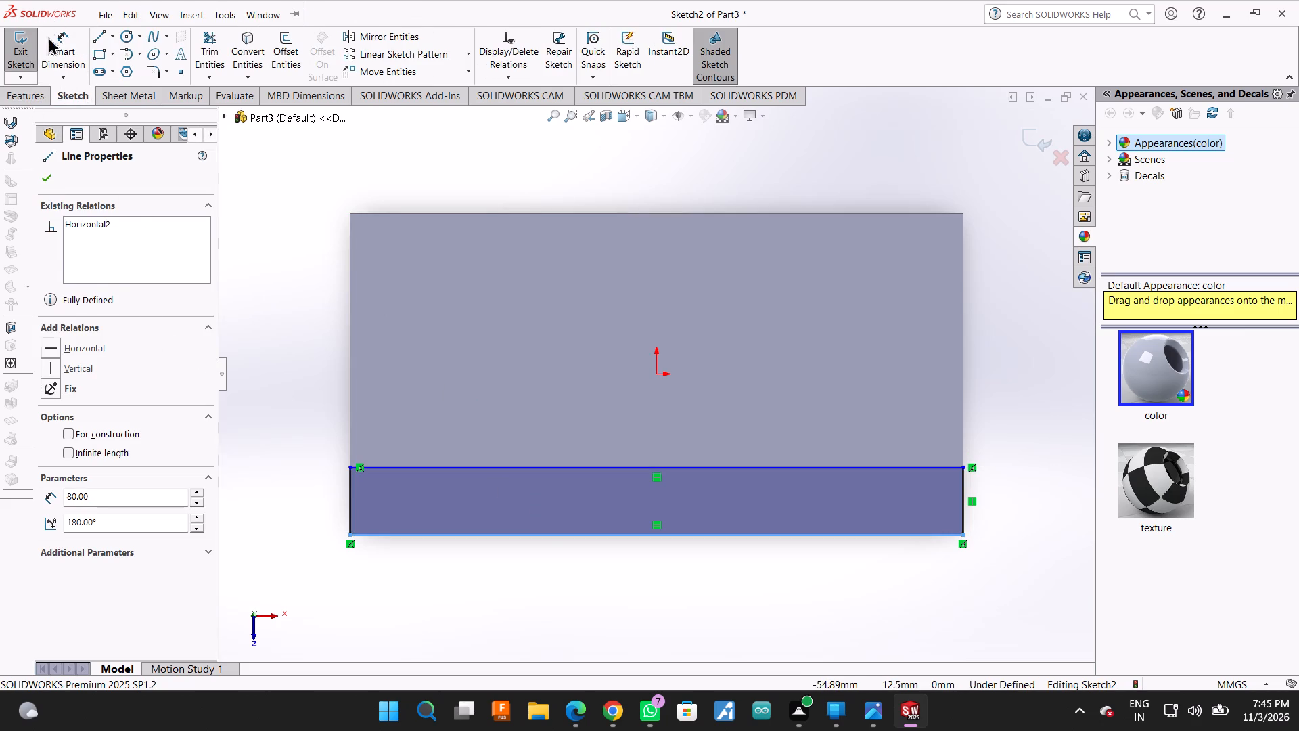
click(58, 45)
click(352, 506)
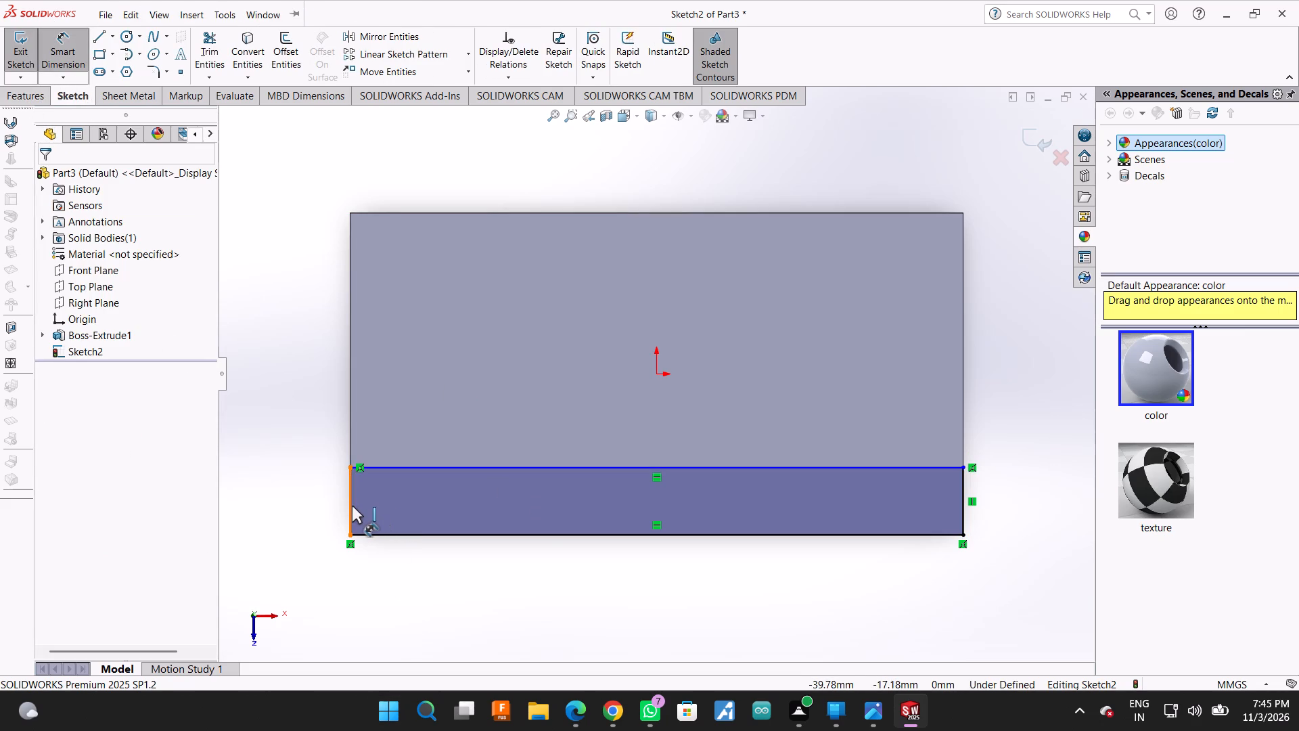
click(273, 501)
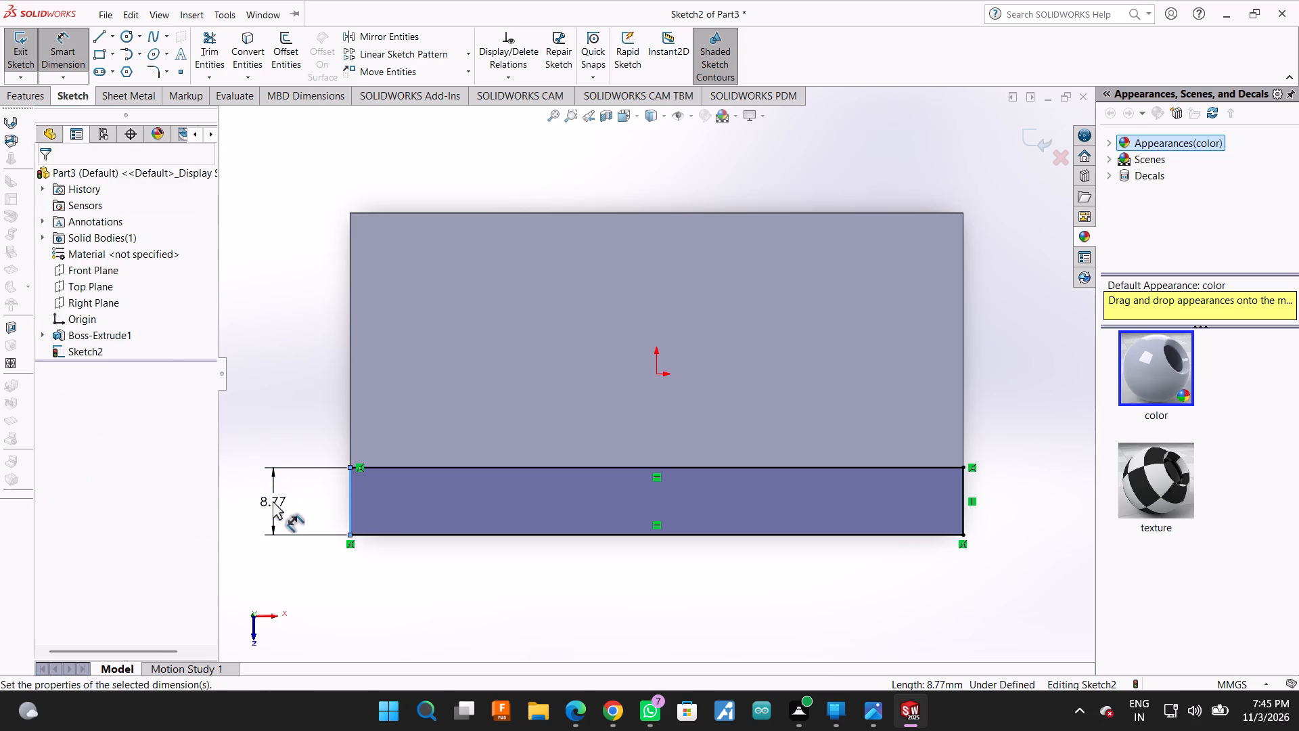
text(43)
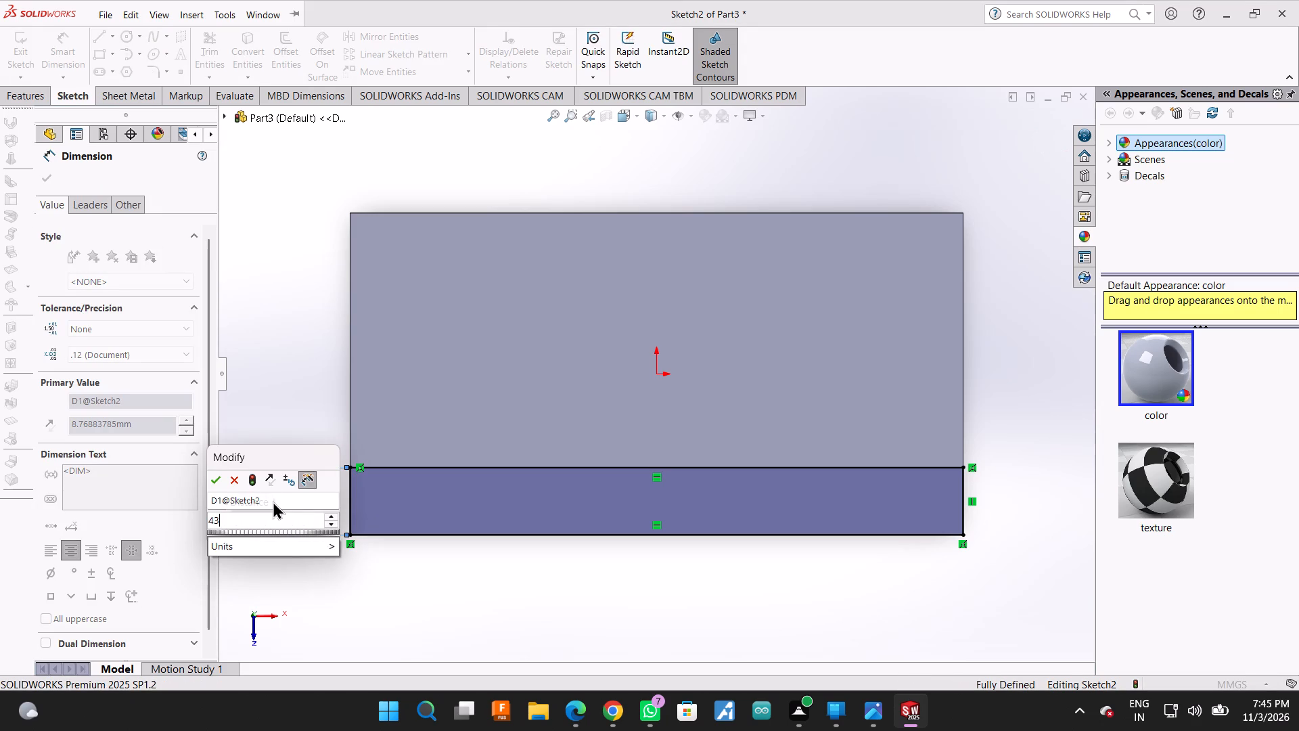
key(BackSpace)
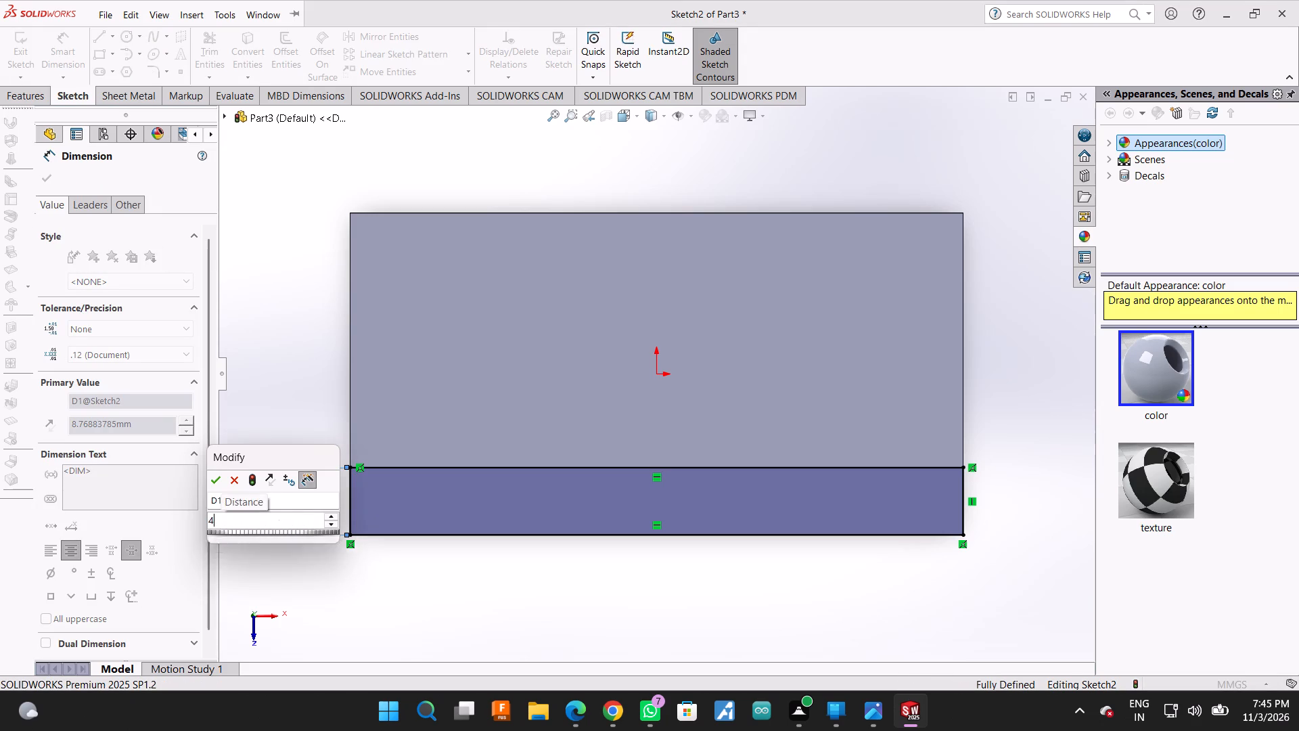
key(2)
key(Return)
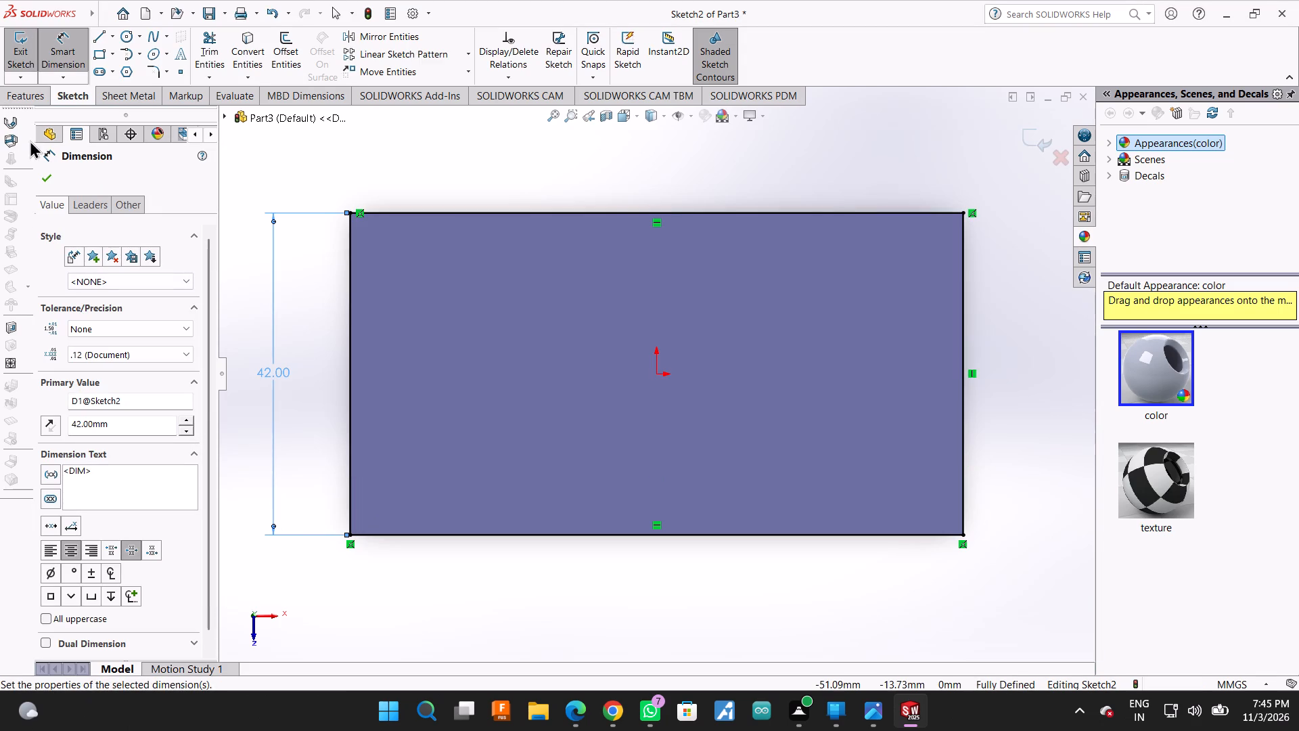
click(40, 172)
Extrude the top-face rectangle as a boss, Blind, 30 mm deep, with Merge result on.
click(16, 104)
click(18, 62)
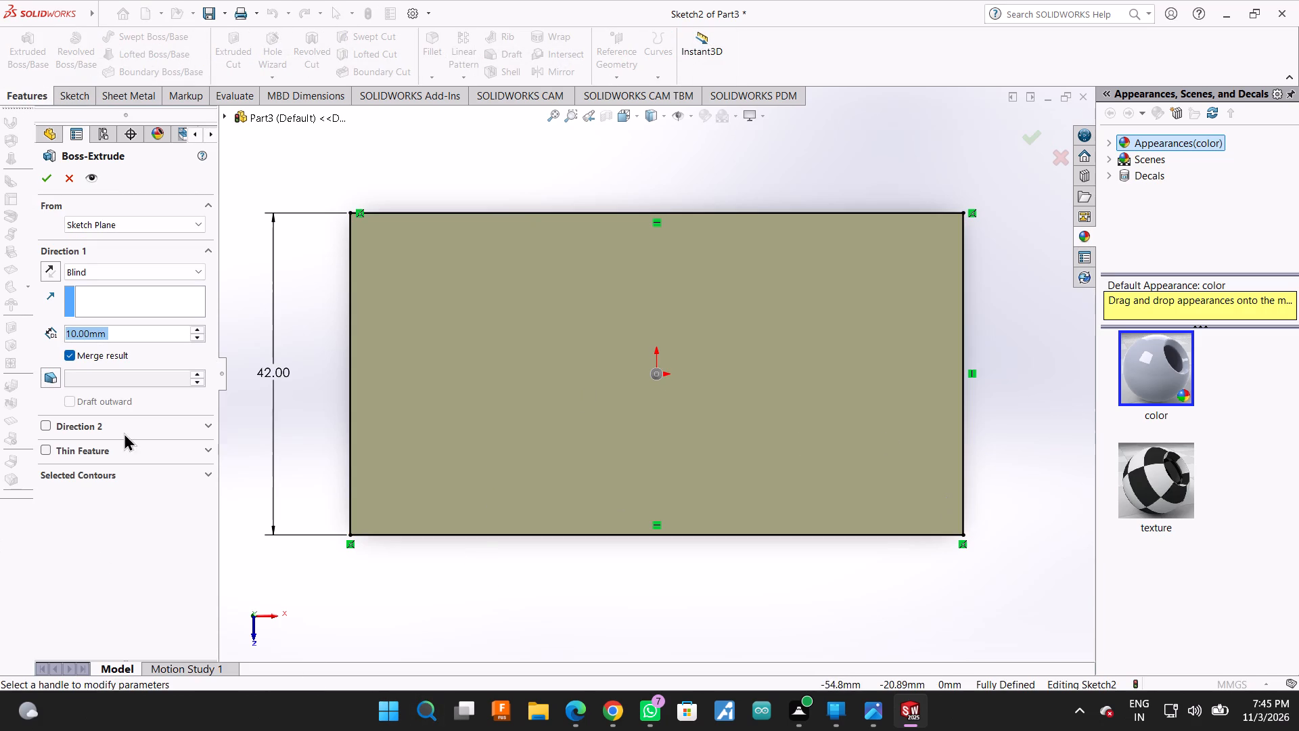
text(30)
key(Return)
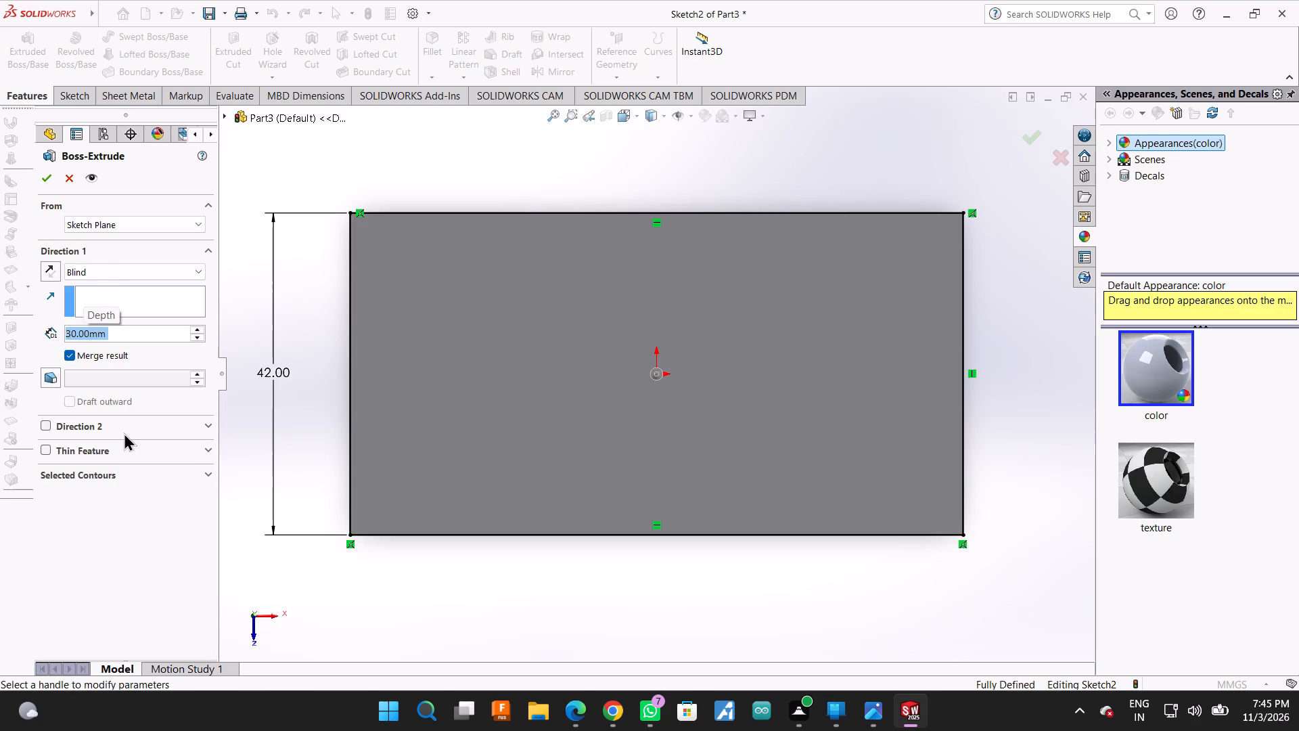
drag(43, 171, 52, 193)
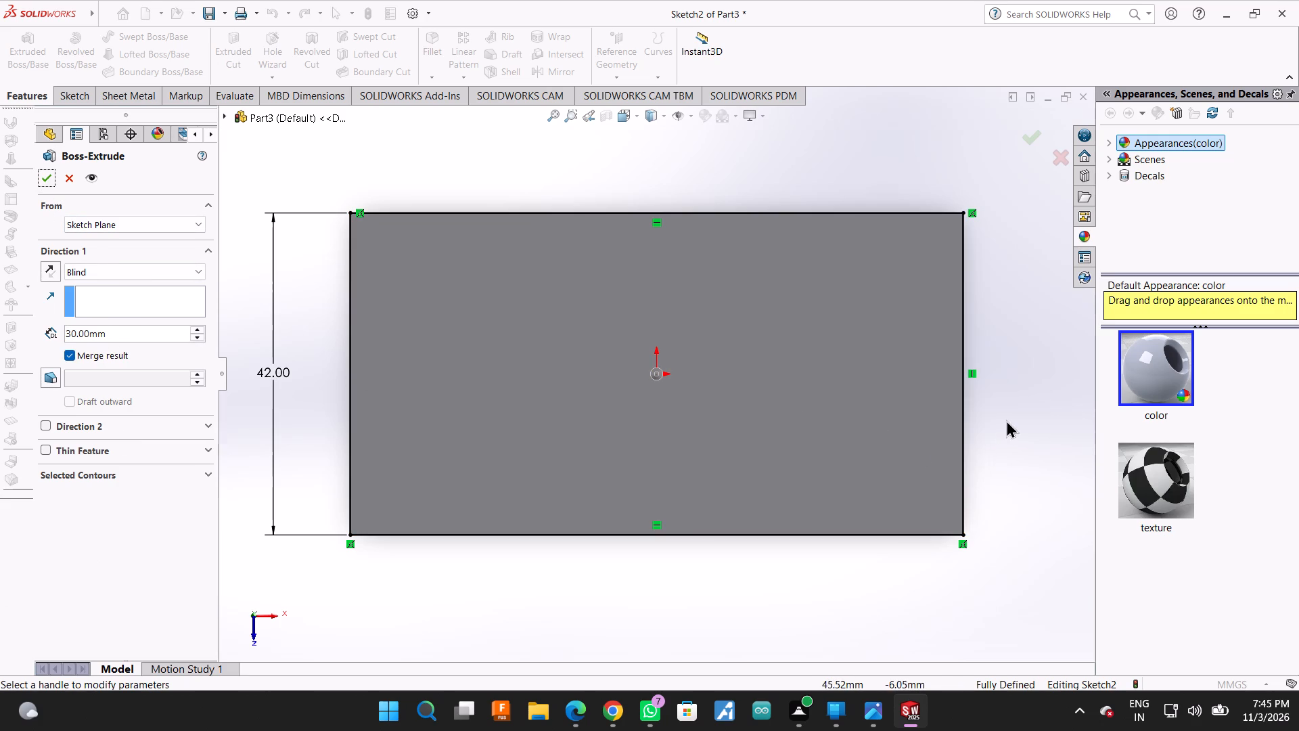
click(43, 176)
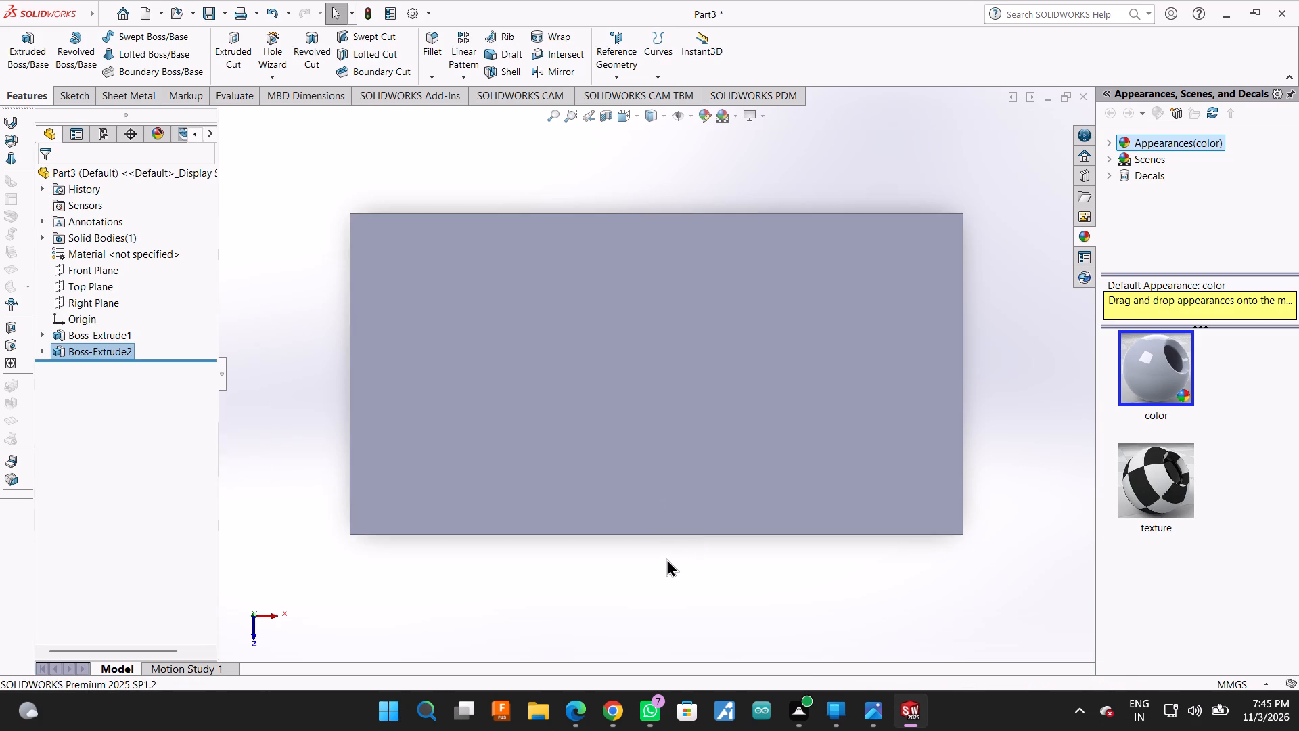
Sketch a circle of about 11.2 mm radius on the long front face, centred on its bottom edge about 16.7 mm left of the origin.
middle_drag(656, 521, 662, 453)
middle_drag(664, 437, 635, 352)
click(633, 412)
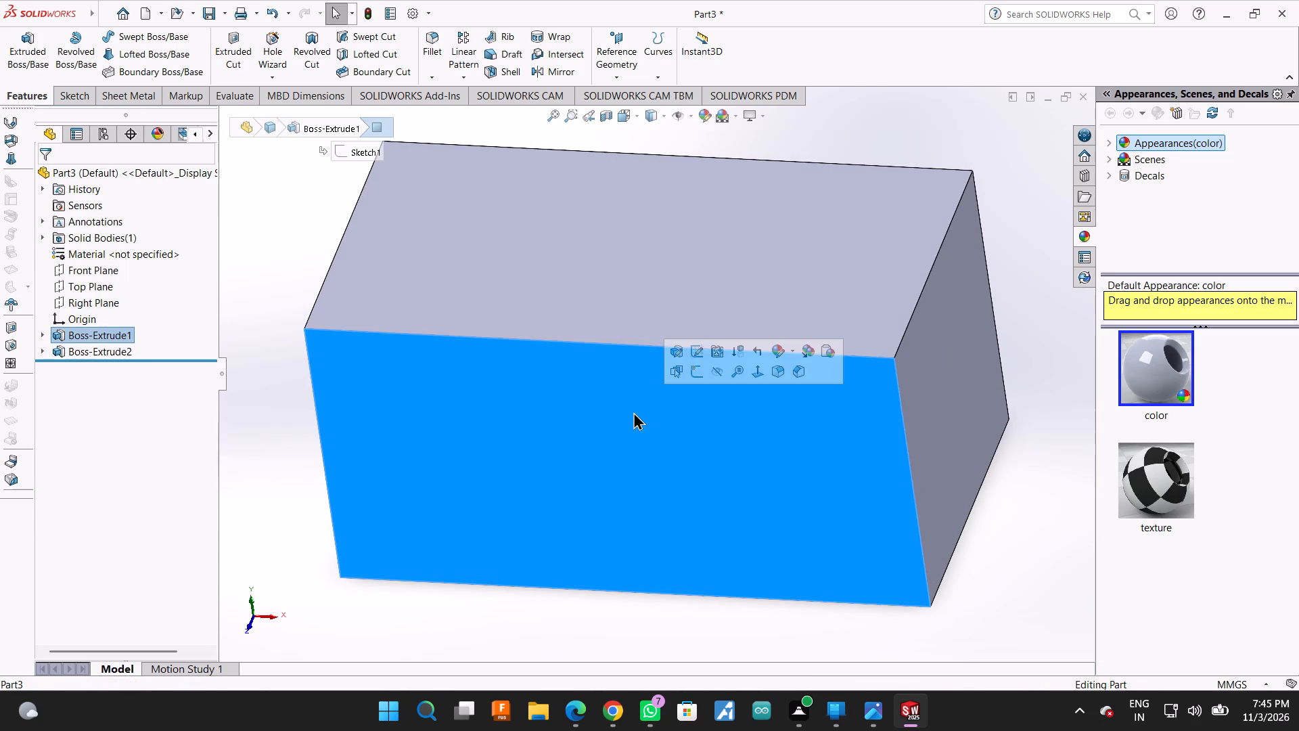
click(698, 374)
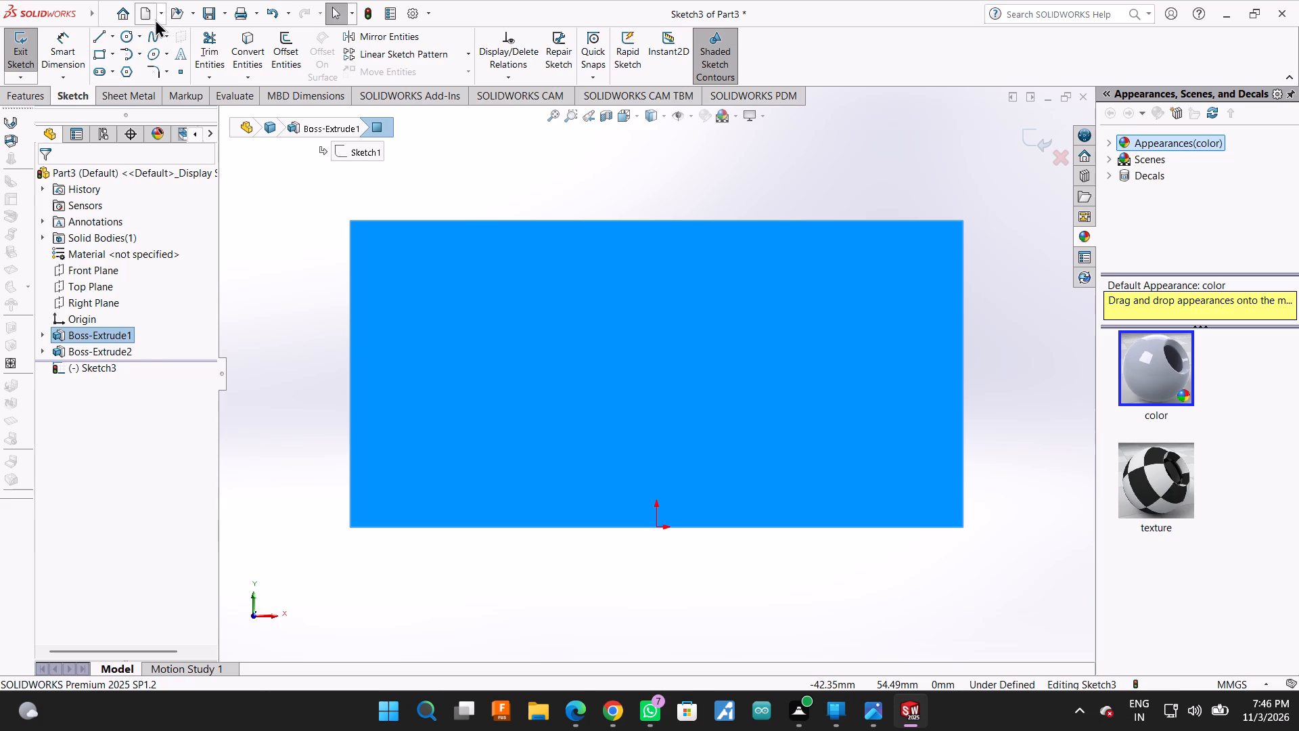
click(121, 35)
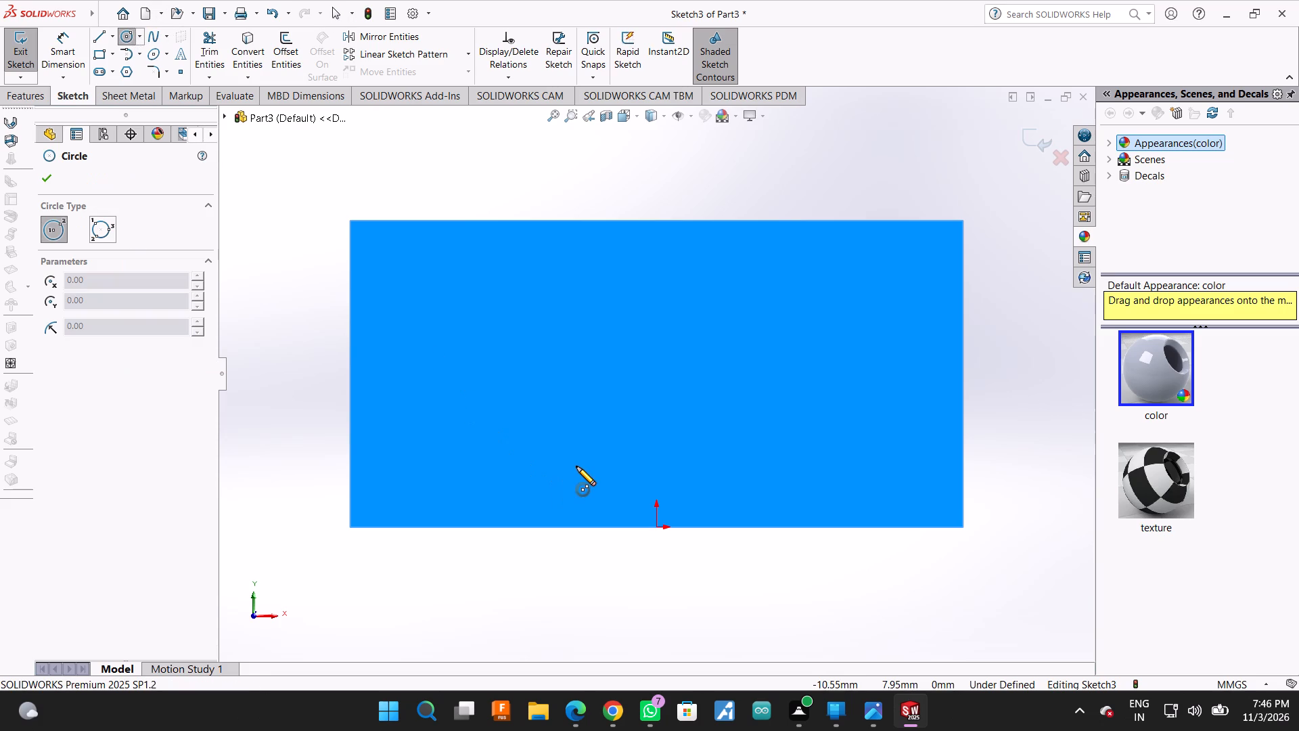
click(528, 529)
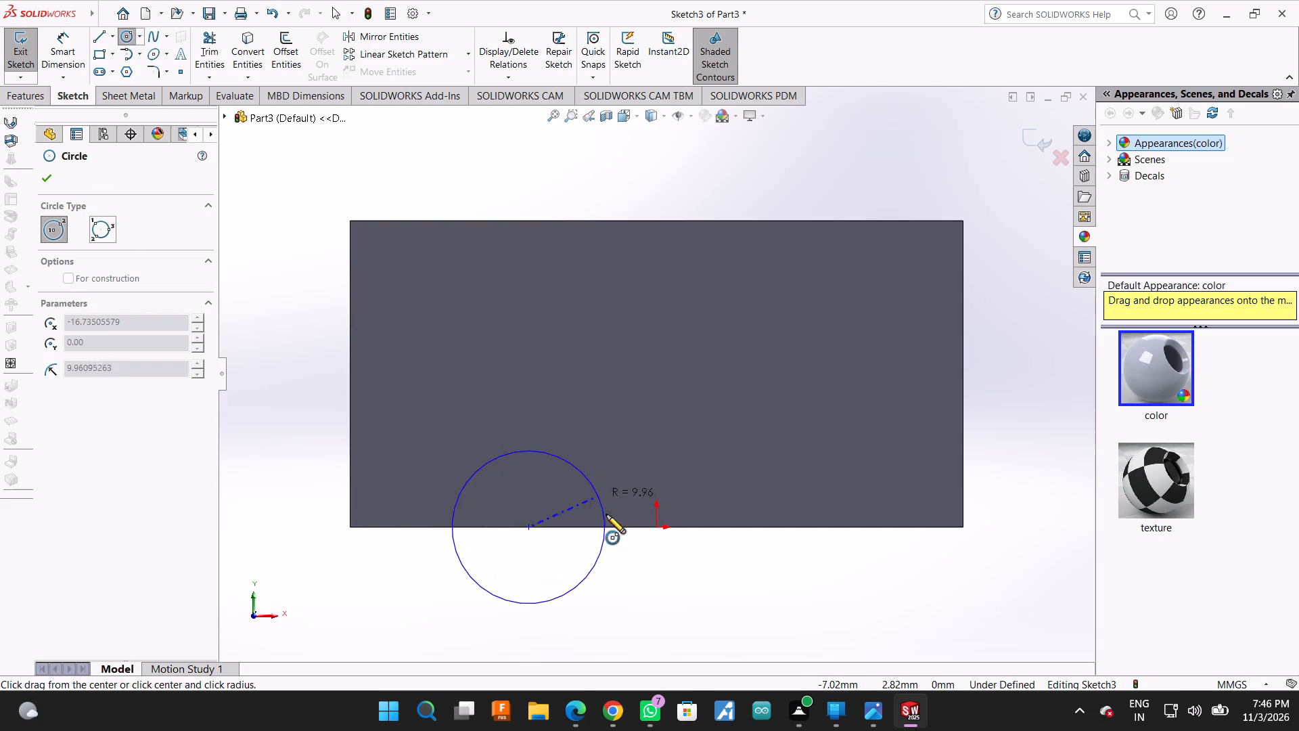
click(614, 527)
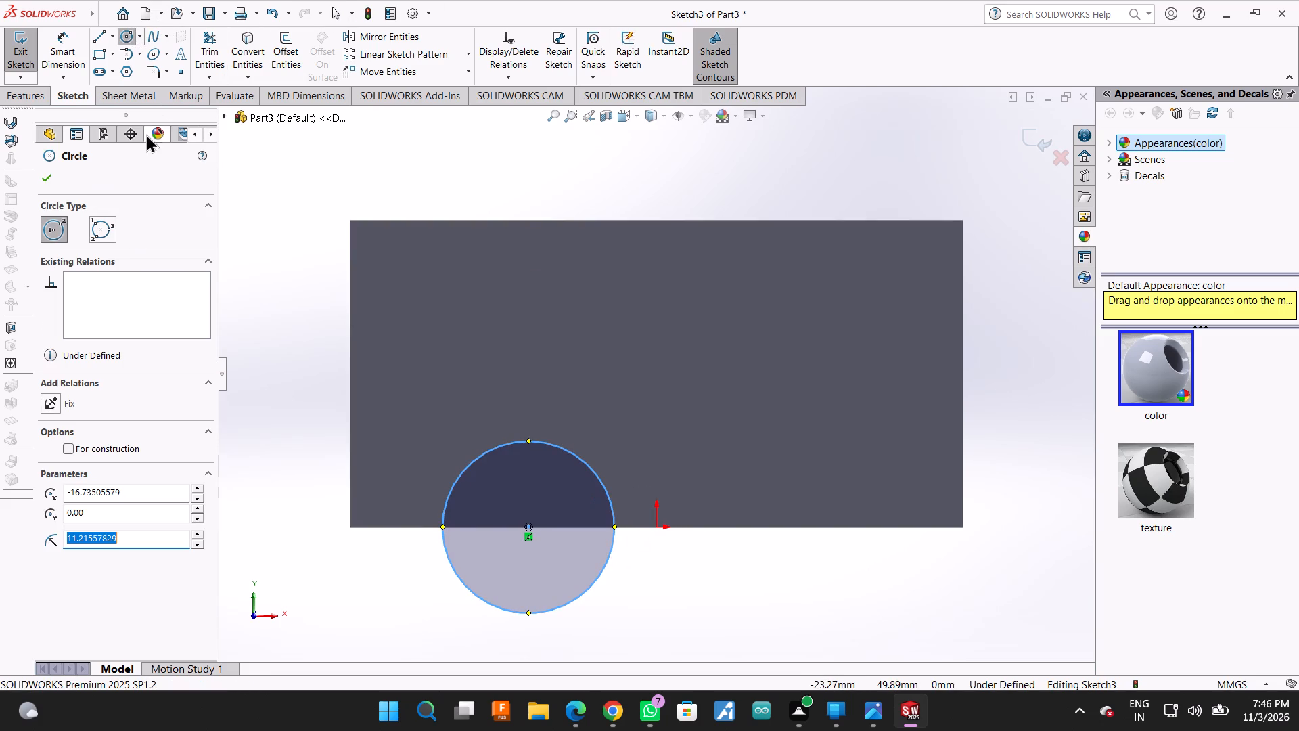
click(38, 171)
Dimension the circle's centre 30 mm horizontally from the front face's bottom-left corner.
click(68, 43)
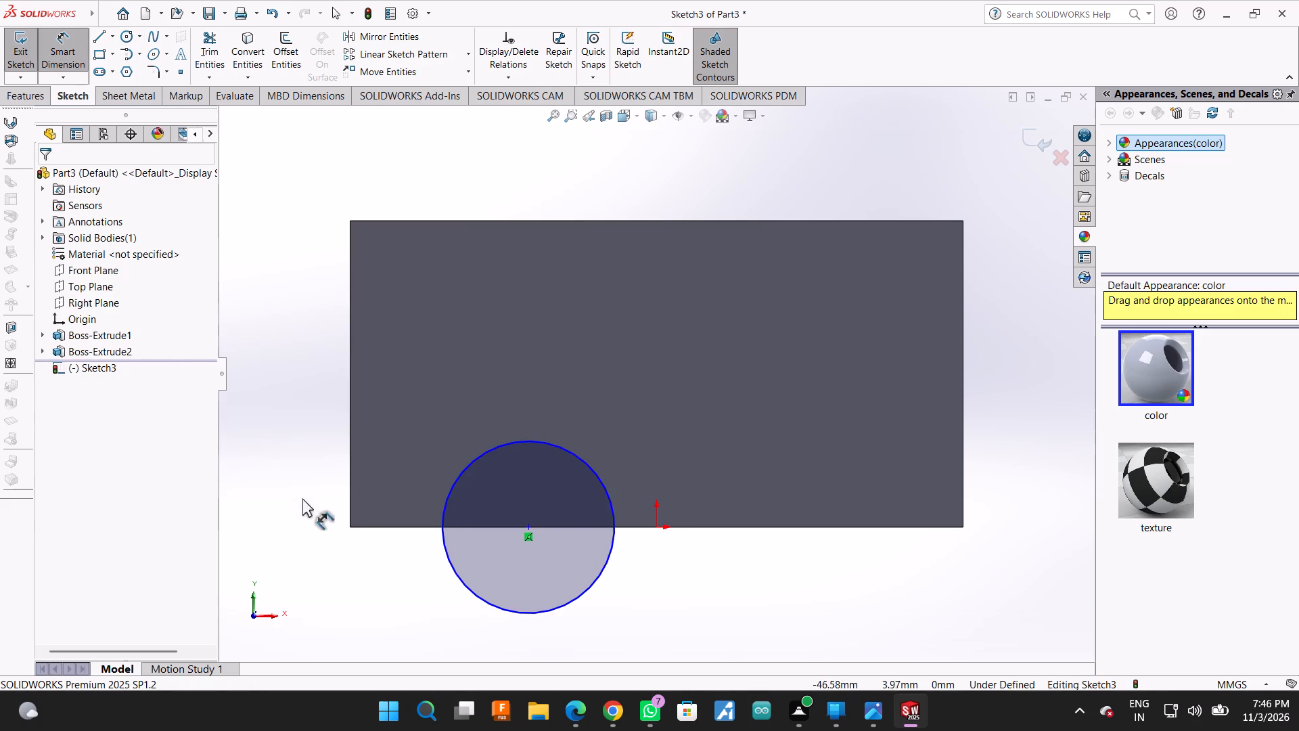
click(350, 527)
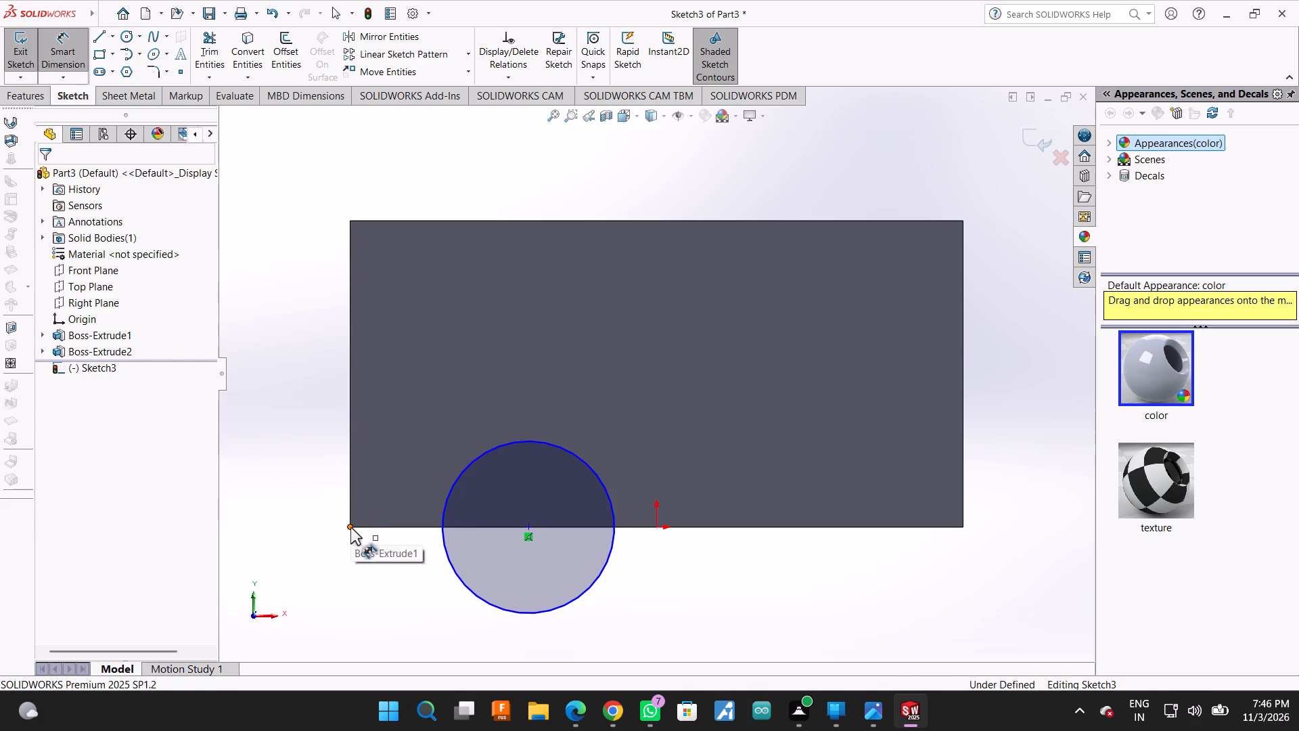
click(528, 527)
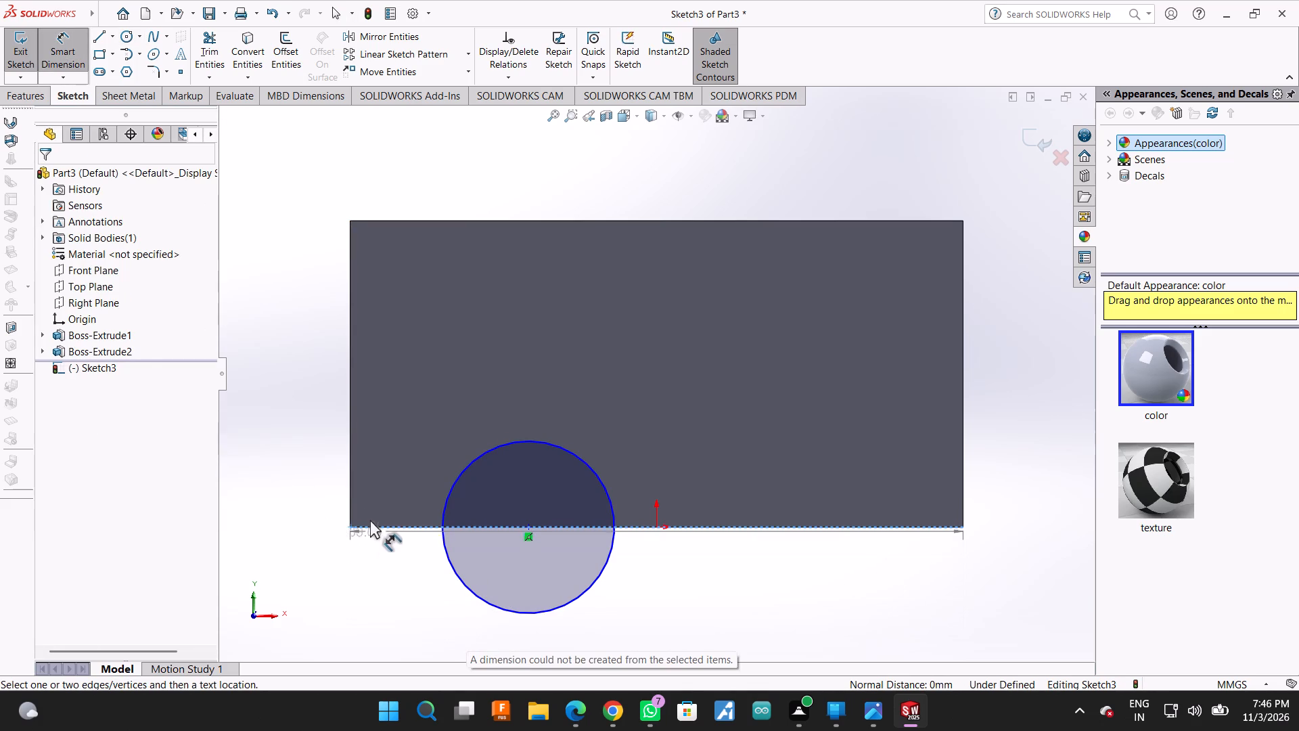
key(Escape)
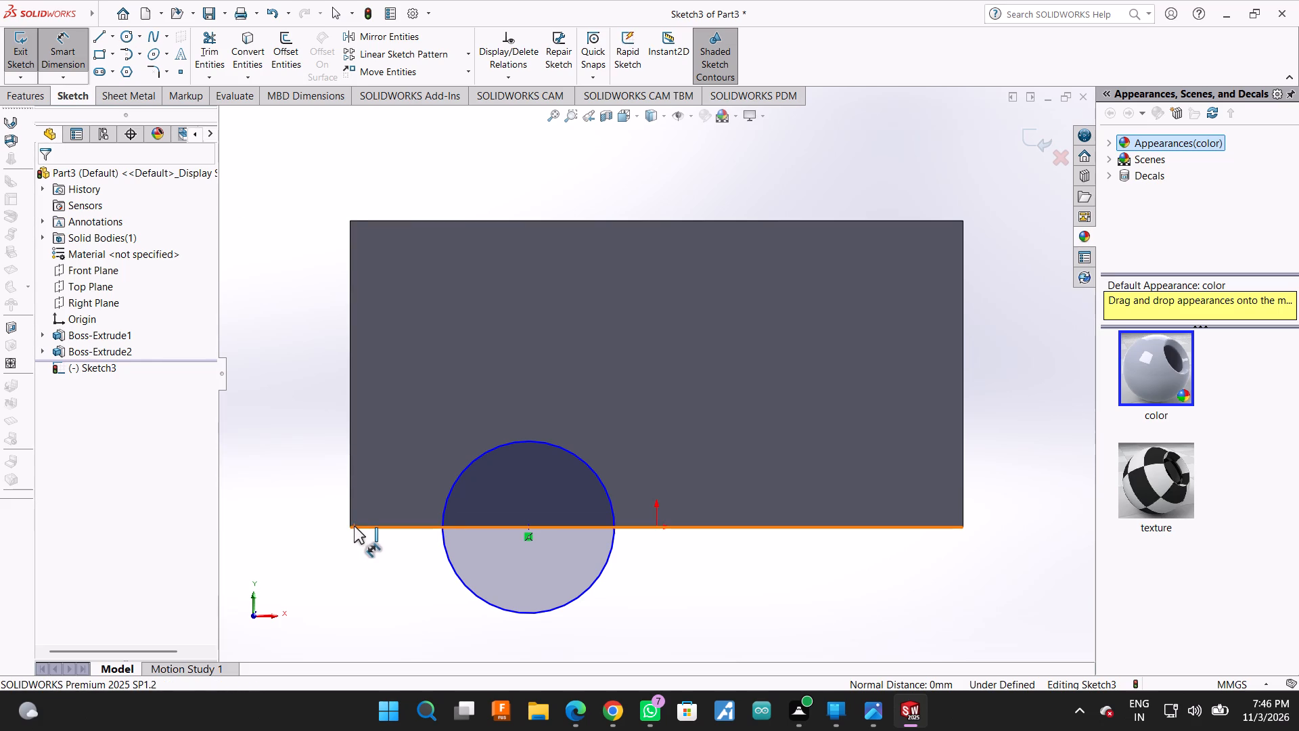
click(351, 526)
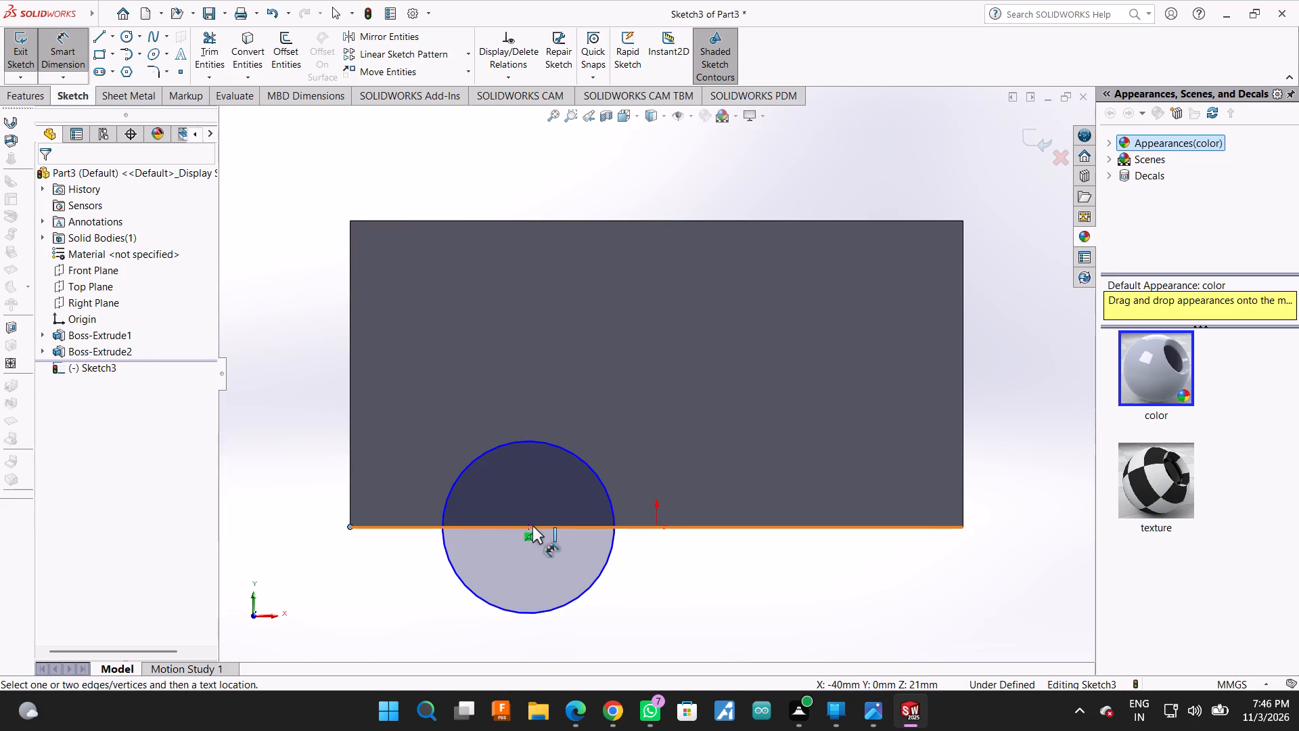
click(526, 526)
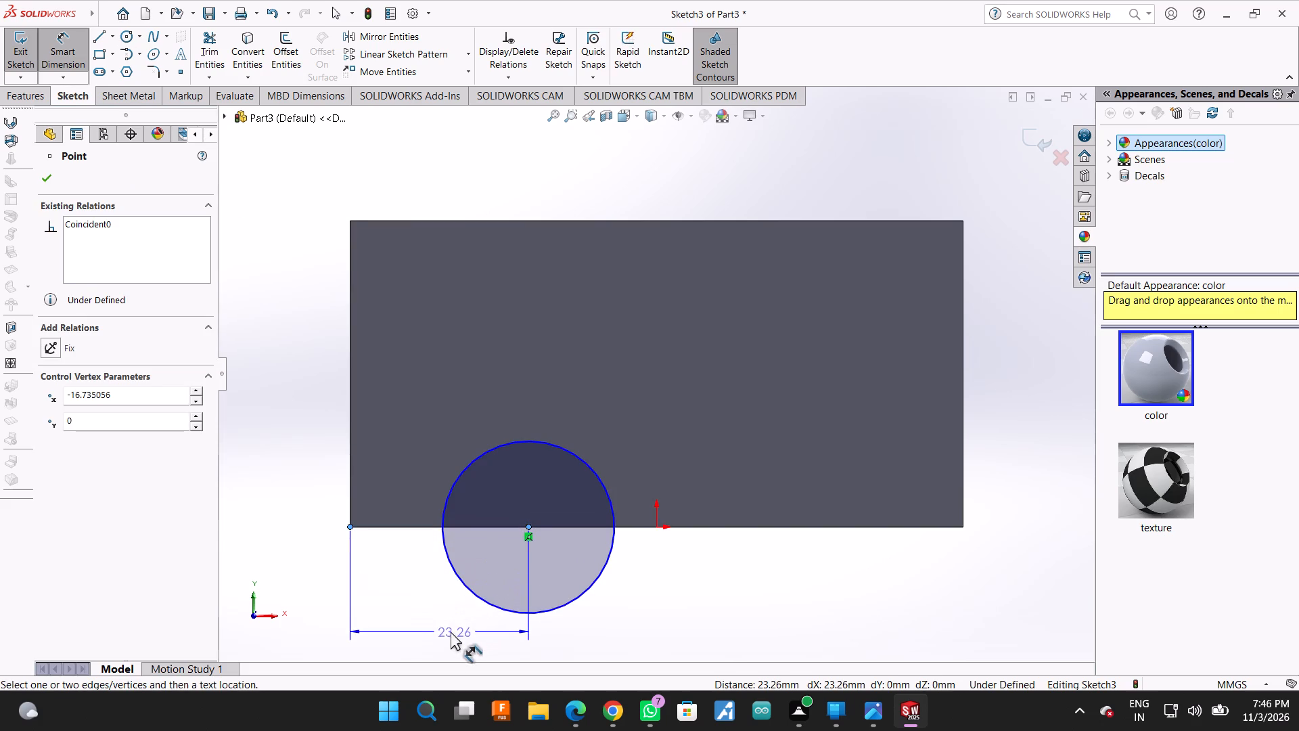
click(437, 632)
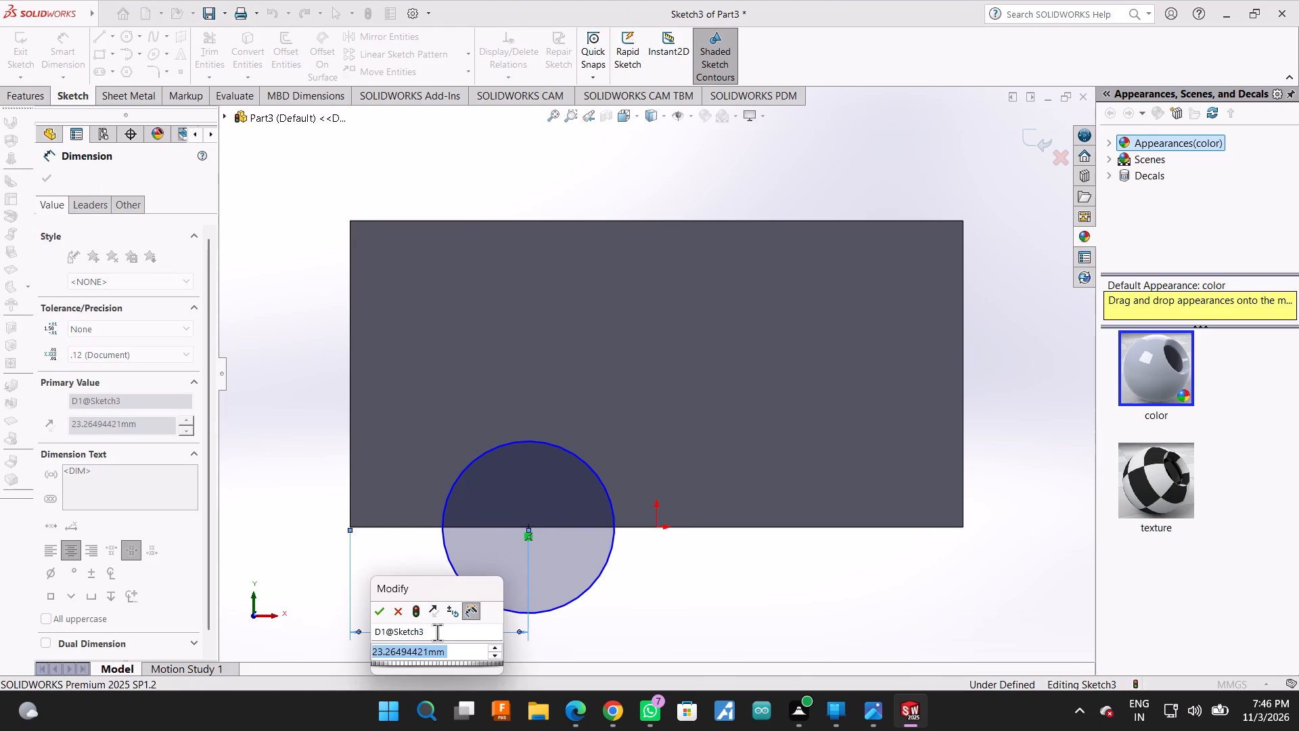
text(30)
key(Return)
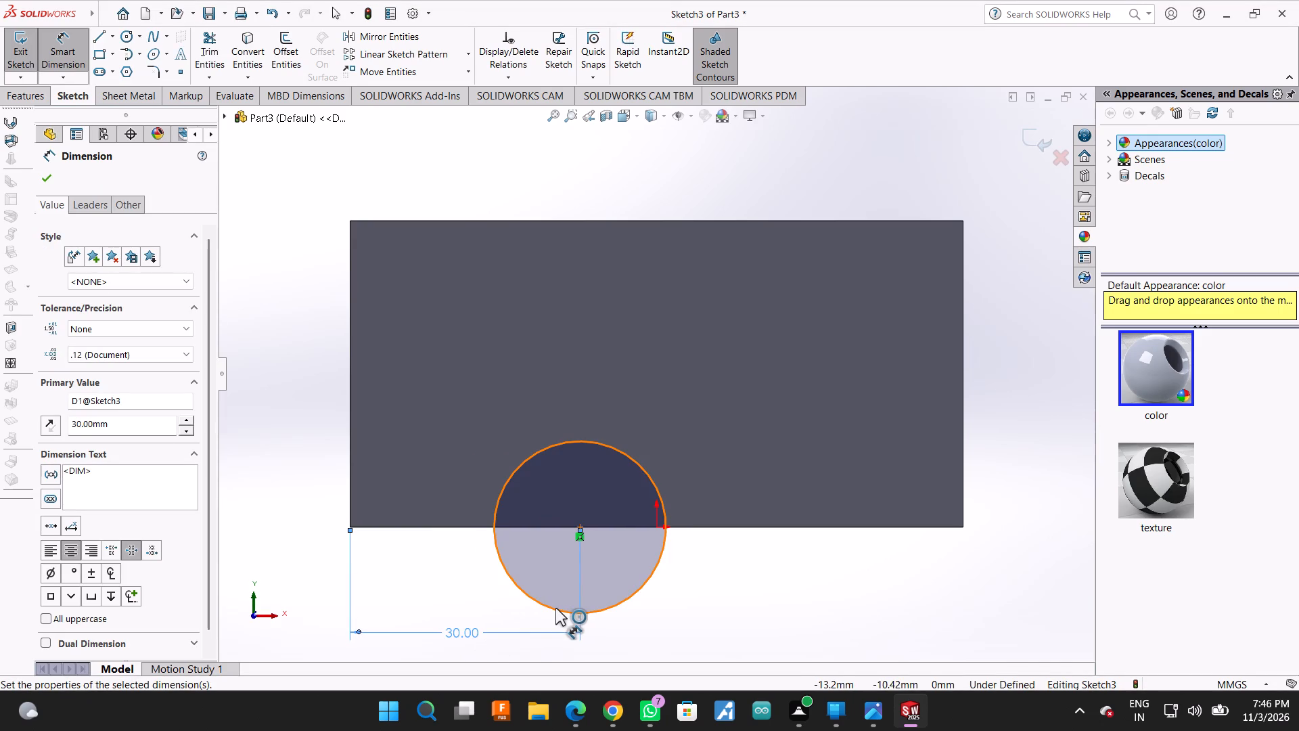
Dimension the circle on the front face to a diameter of 30 mm.
click(640, 466)
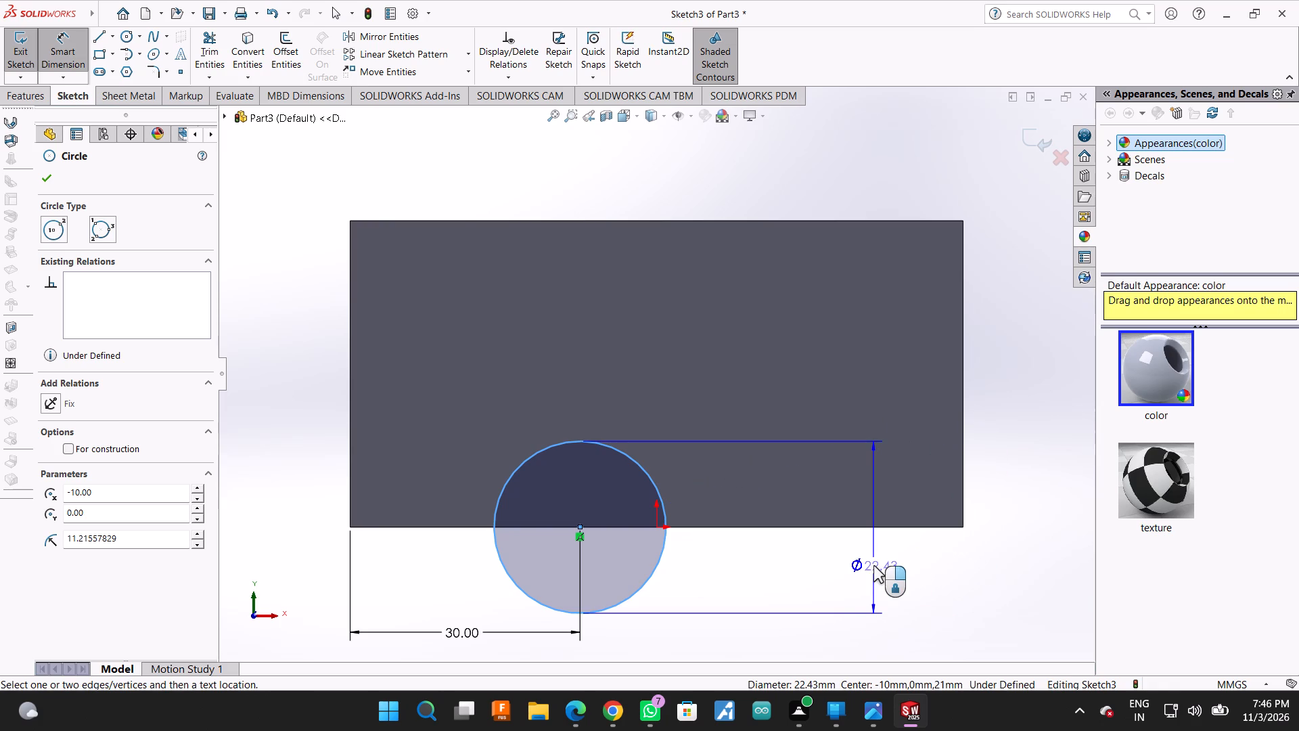
click(873, 565)
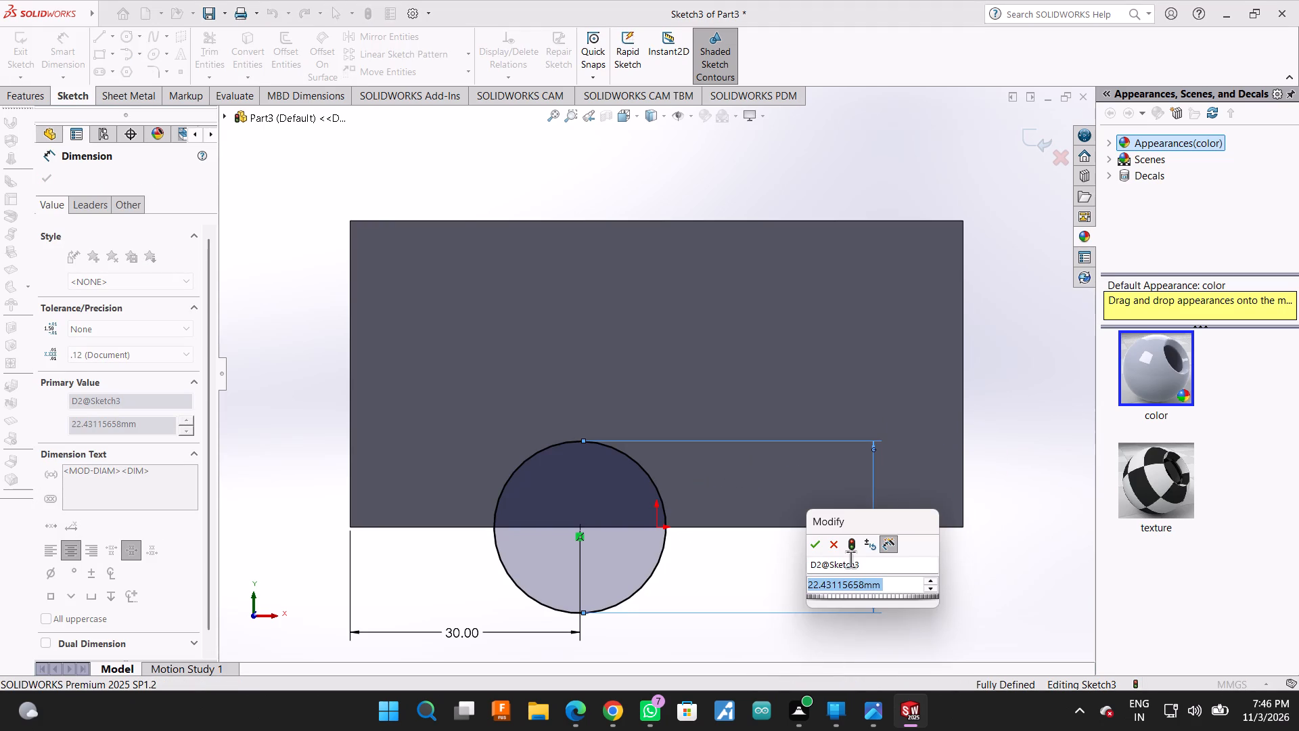
text(30)
key(Return)
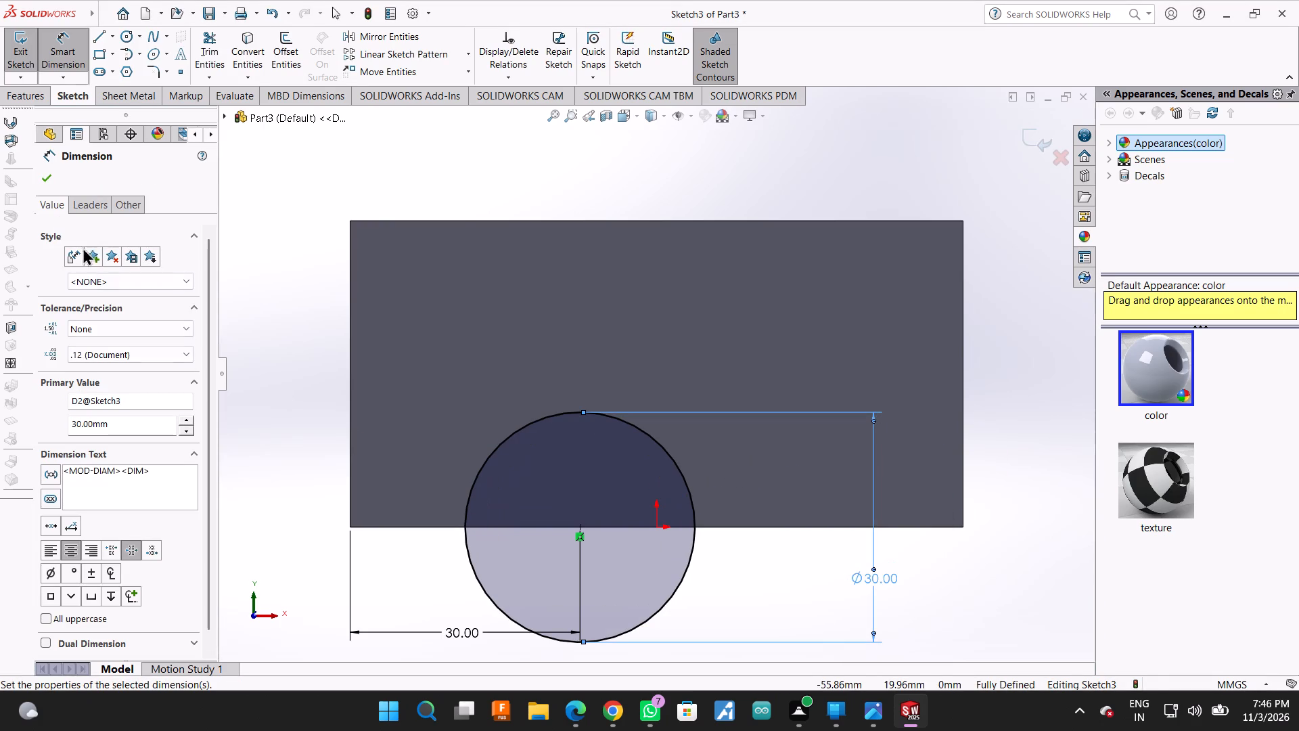
click(46, 182)
Draw a line across the circle's horizontal diameter and trim away the lower arc, leaving a closed upper half-circle.
click(93, 39)
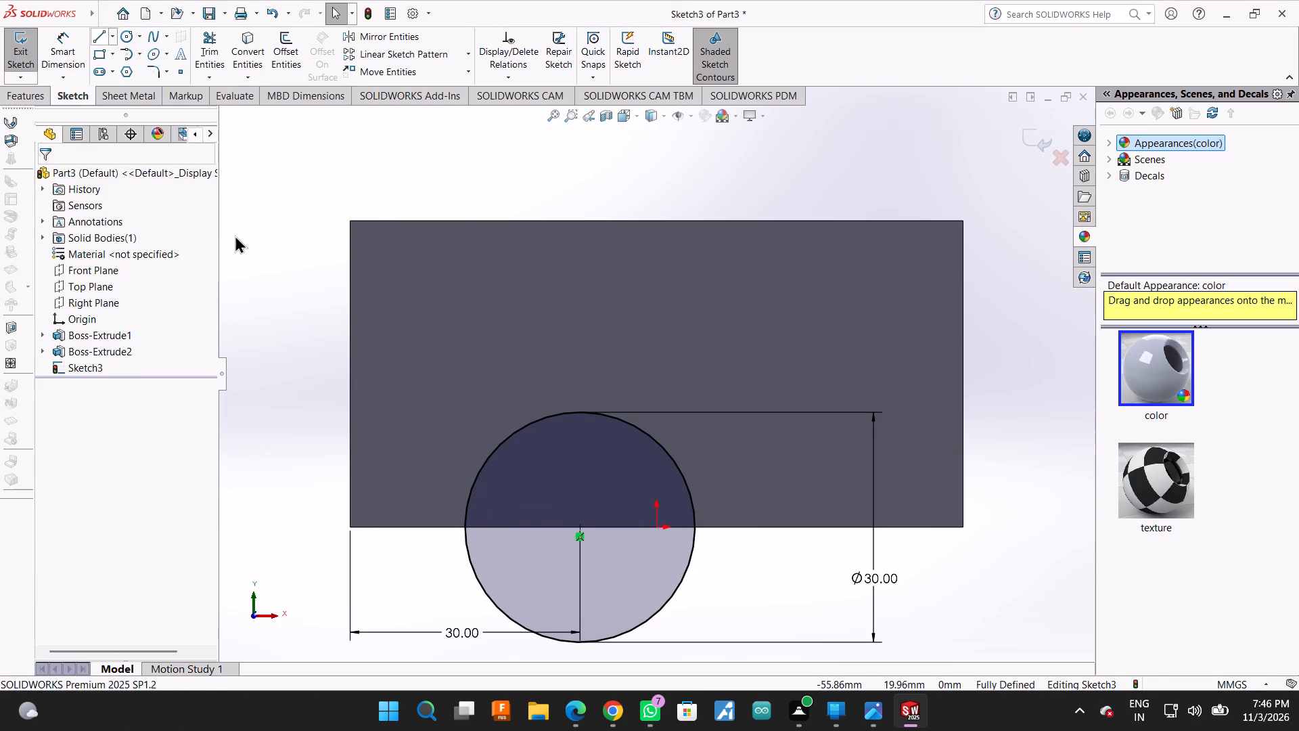
click(467, 529)
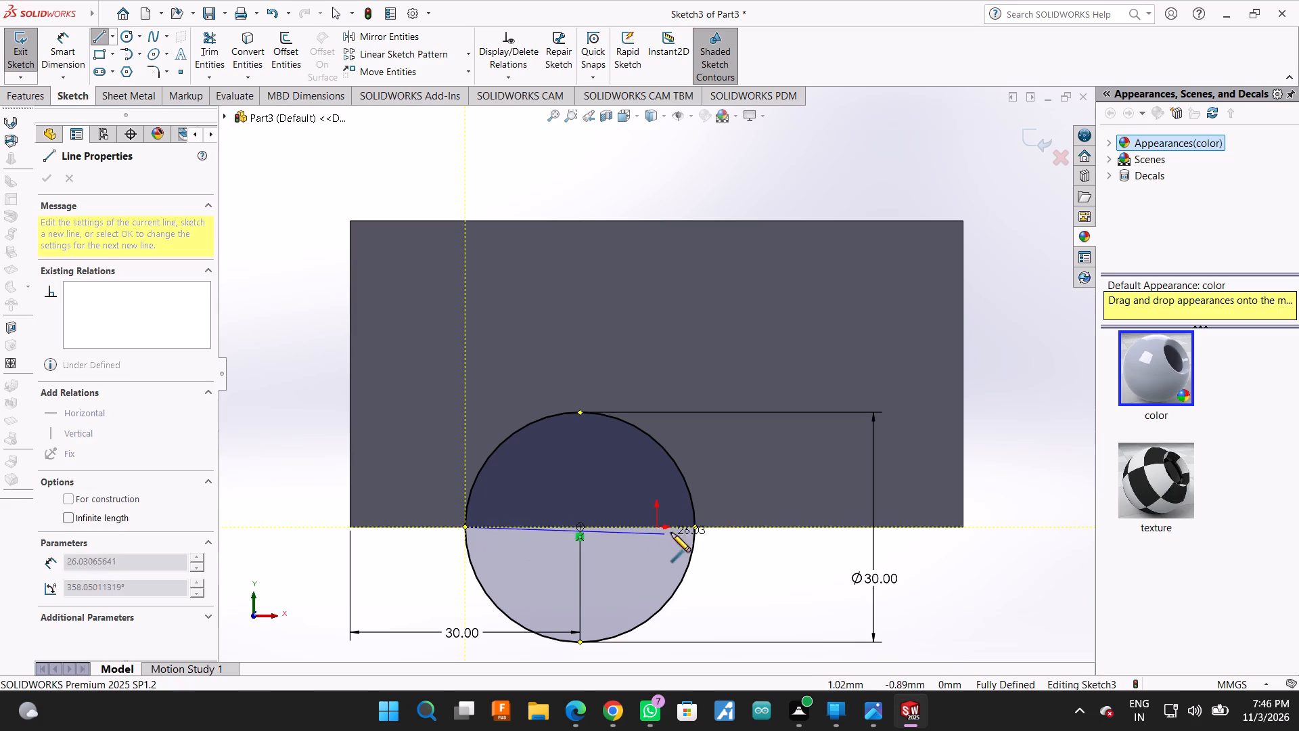
click(692, 526)
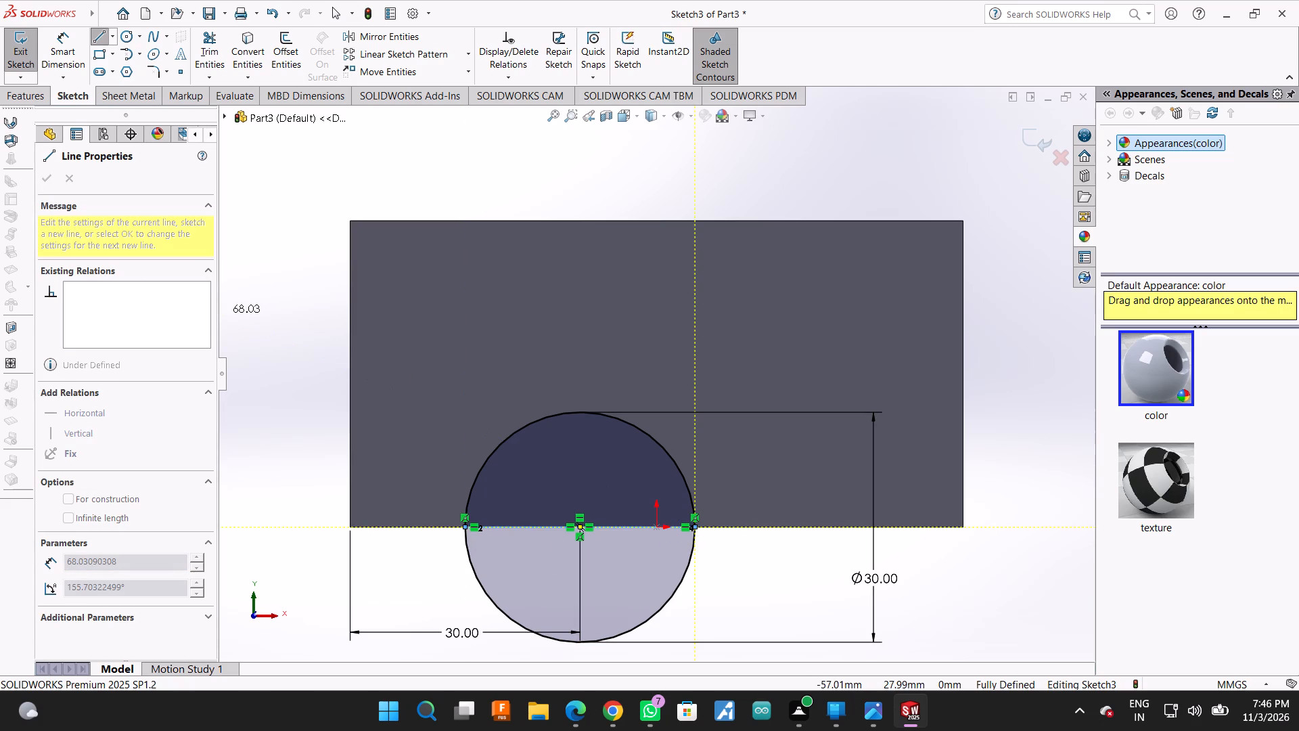
drag(200, 34, 204, 43)
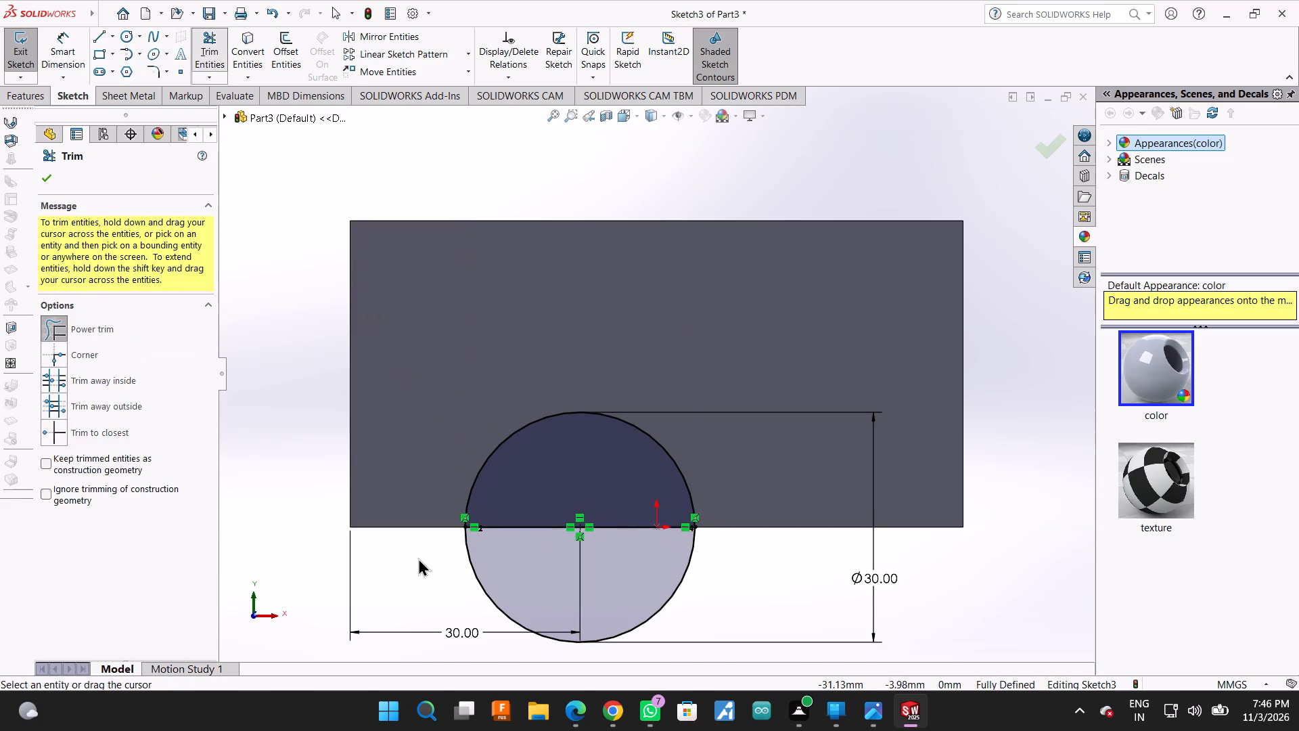
drag(418, 558, 650, 598)
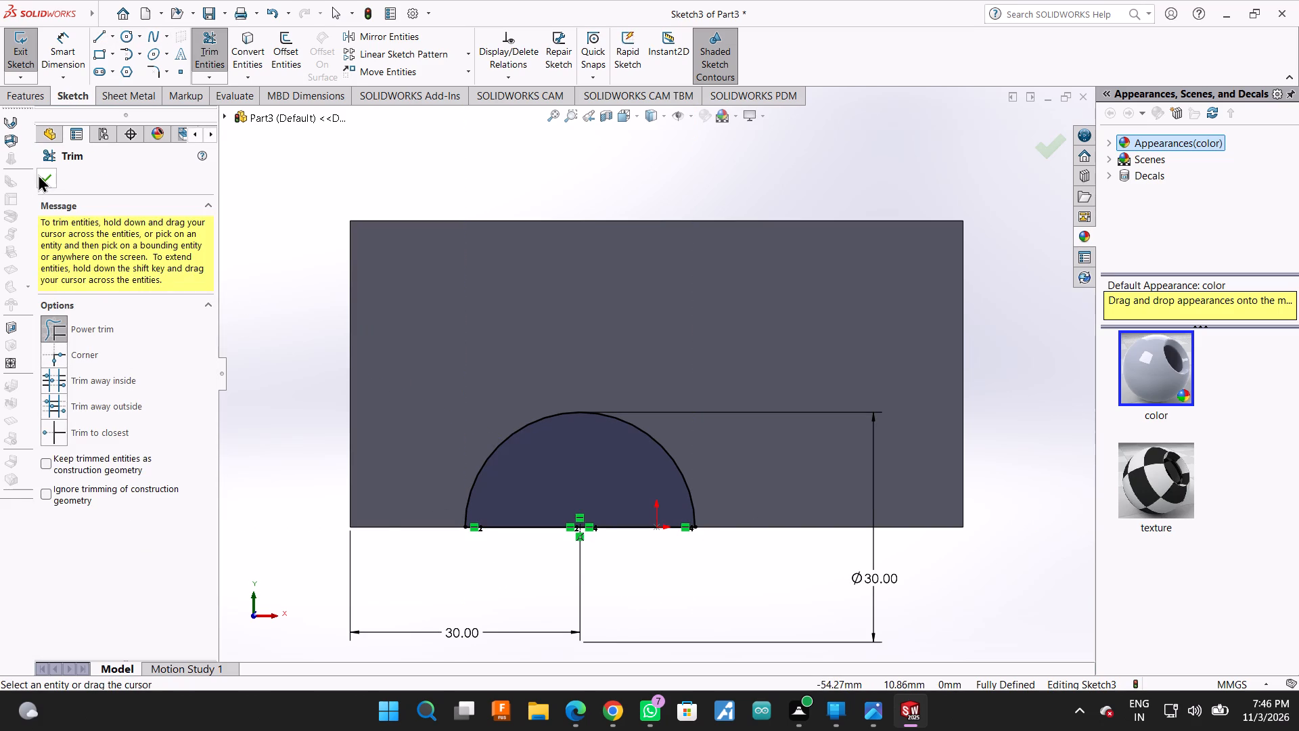
click(39, 175)
Cut the half-circle profile through the block with an Extruded Cut, Blind, 42 mm deep.
click(29, 99)
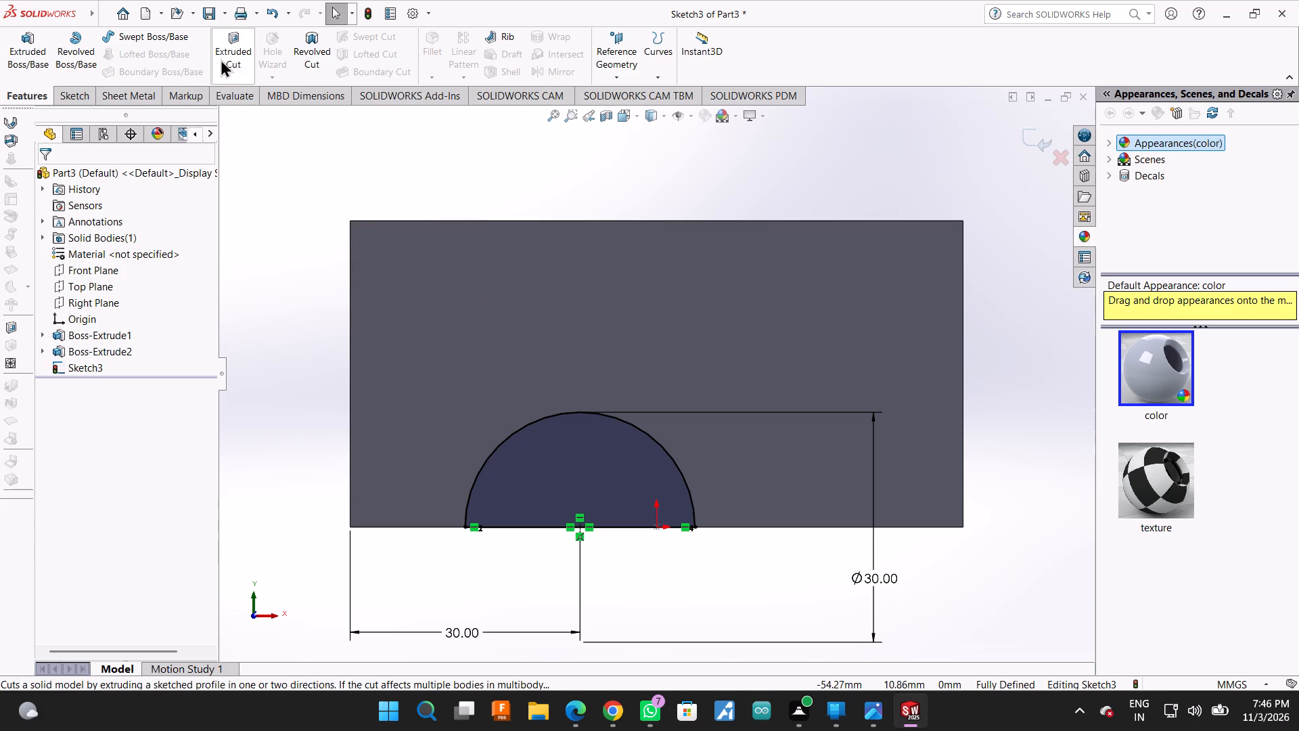
click(244, 47)
scroll(491, 384, up, 2)
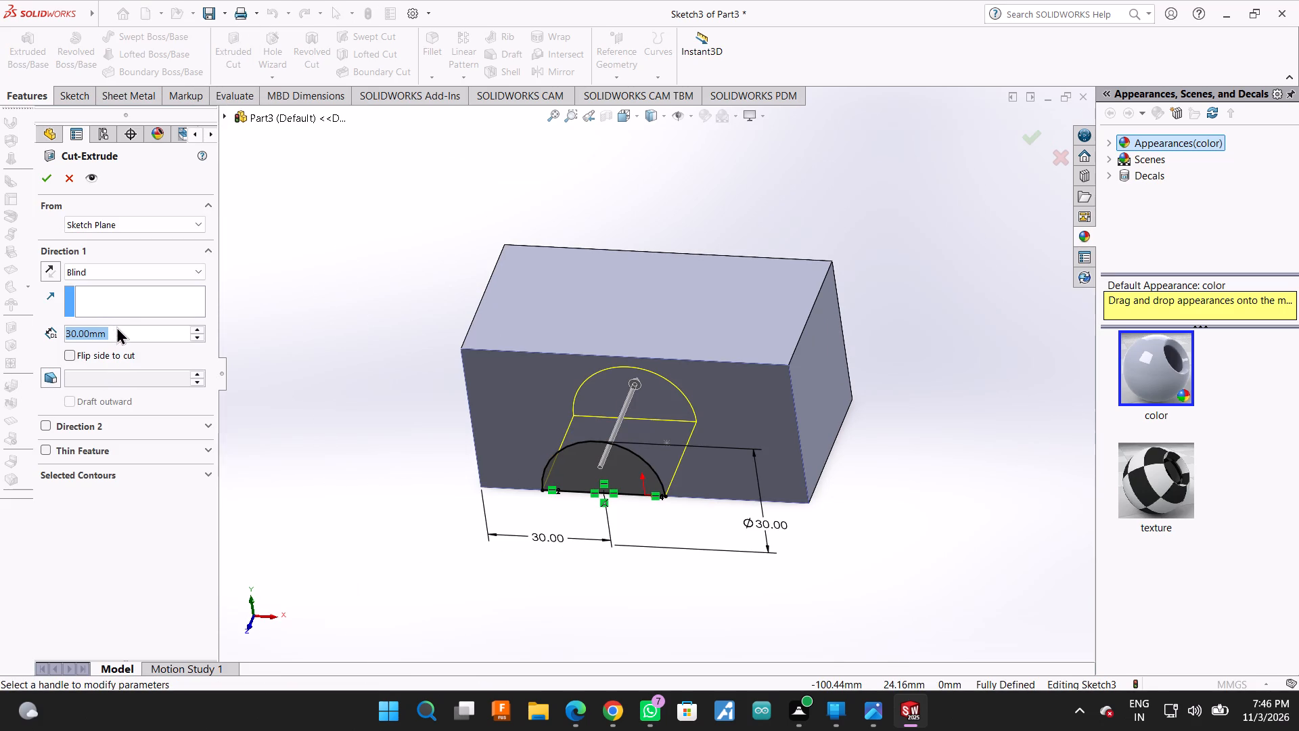
key(8)
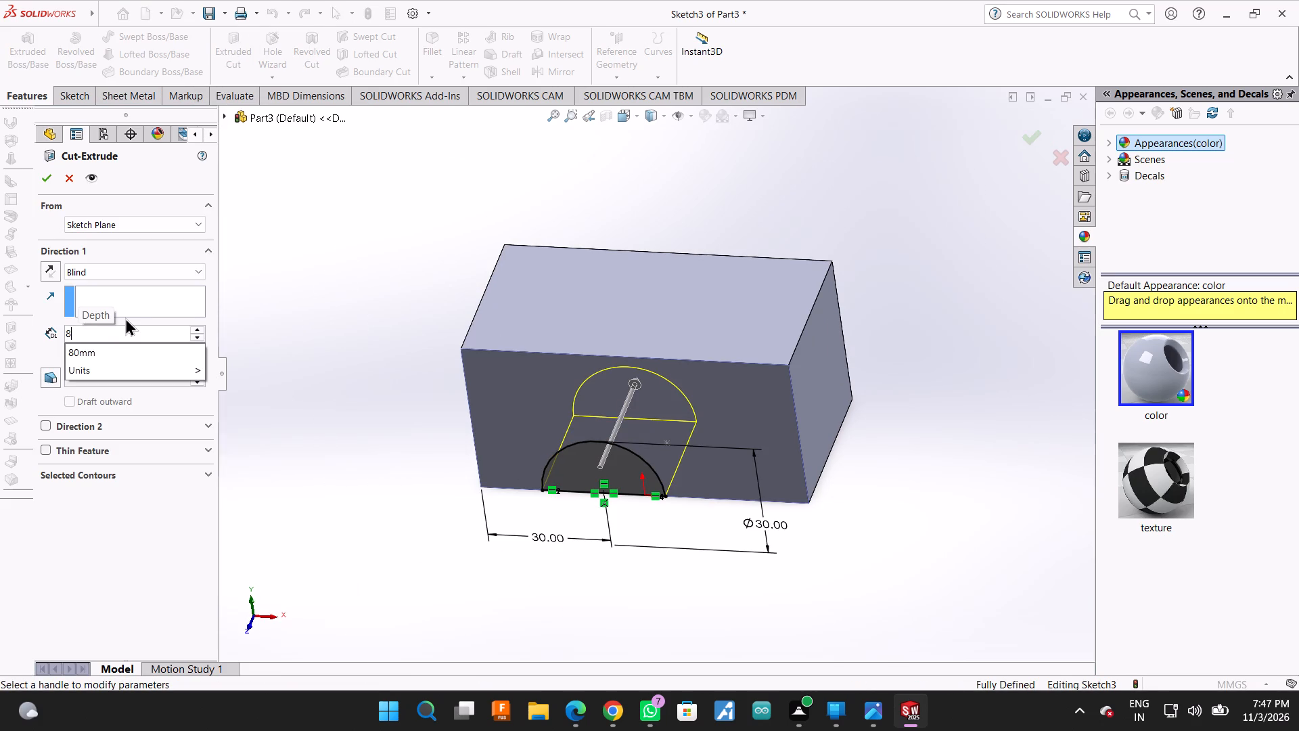
key(BackSpace)
text(42)
key(Return)
click(53, 186)
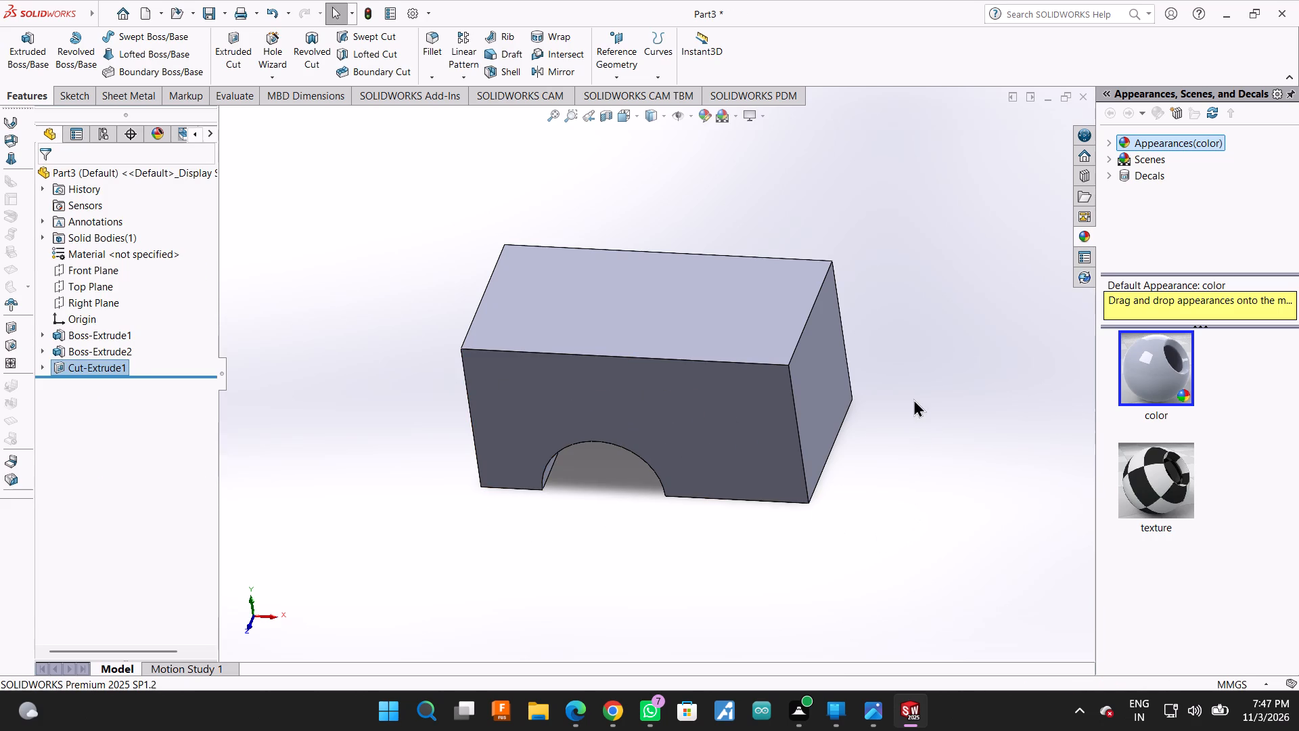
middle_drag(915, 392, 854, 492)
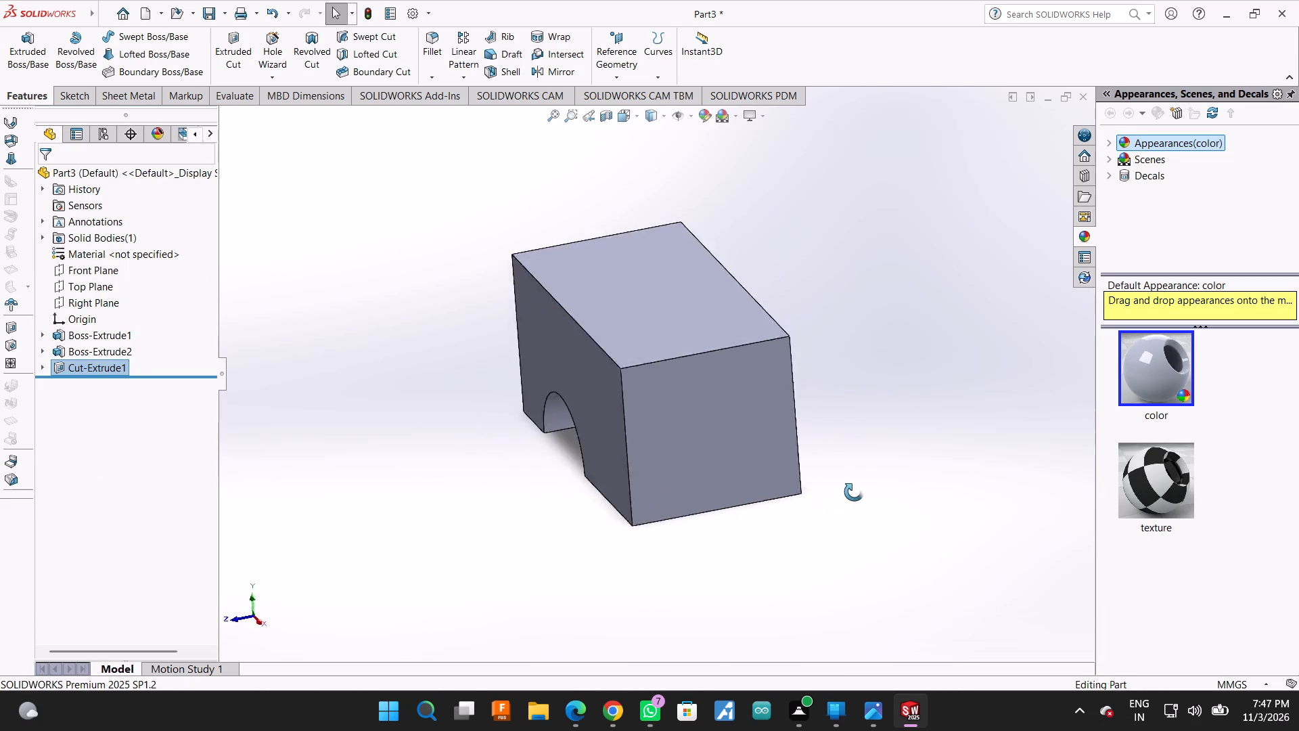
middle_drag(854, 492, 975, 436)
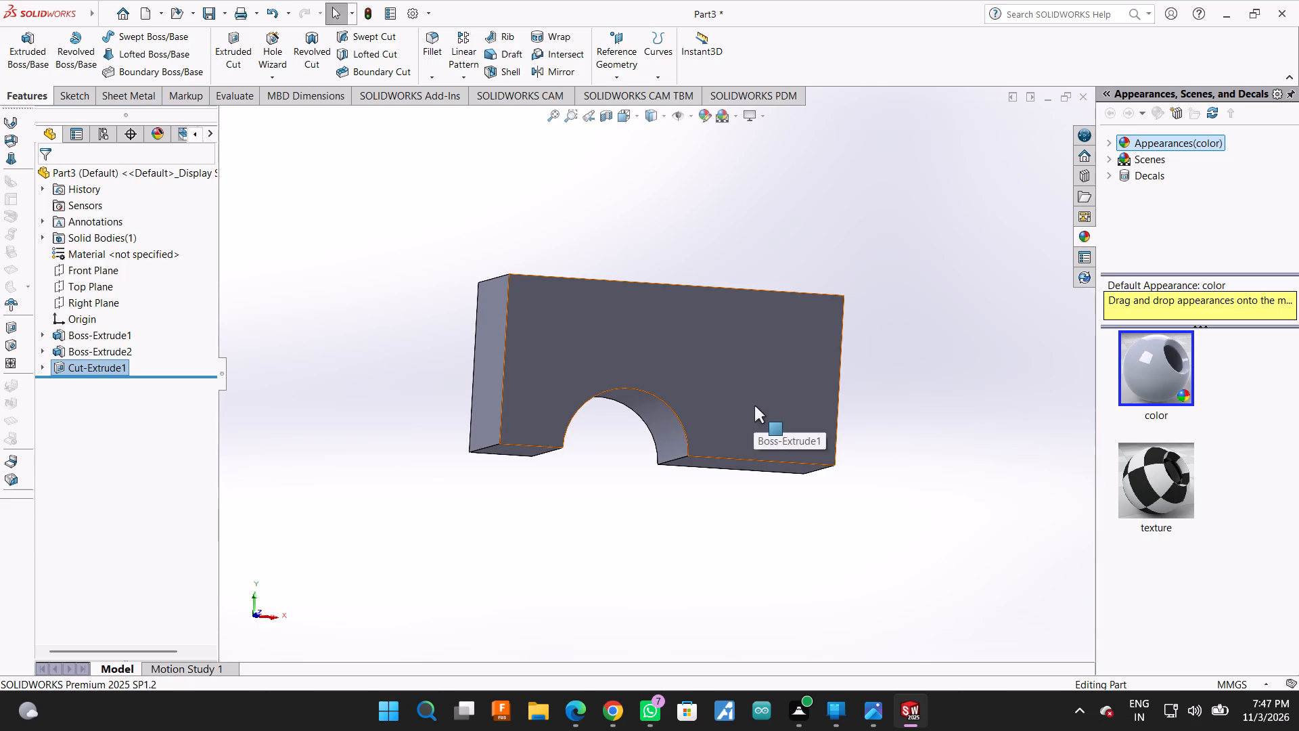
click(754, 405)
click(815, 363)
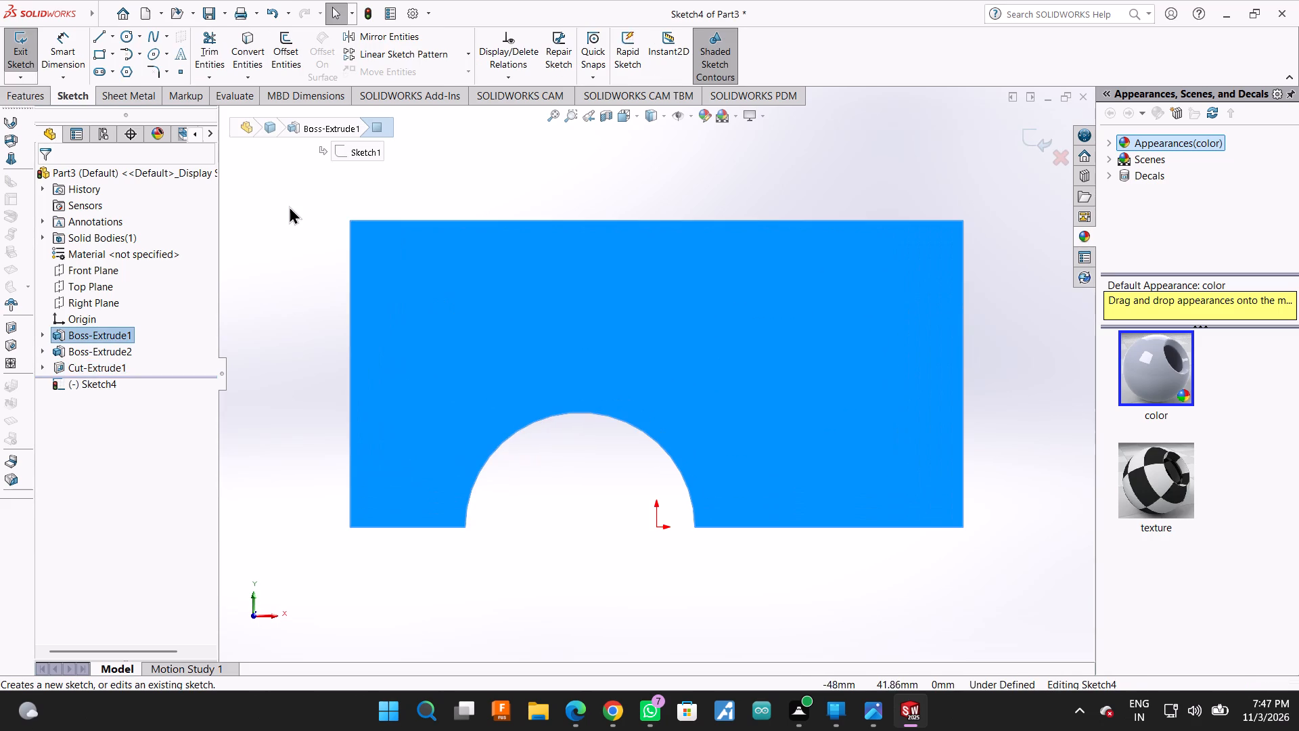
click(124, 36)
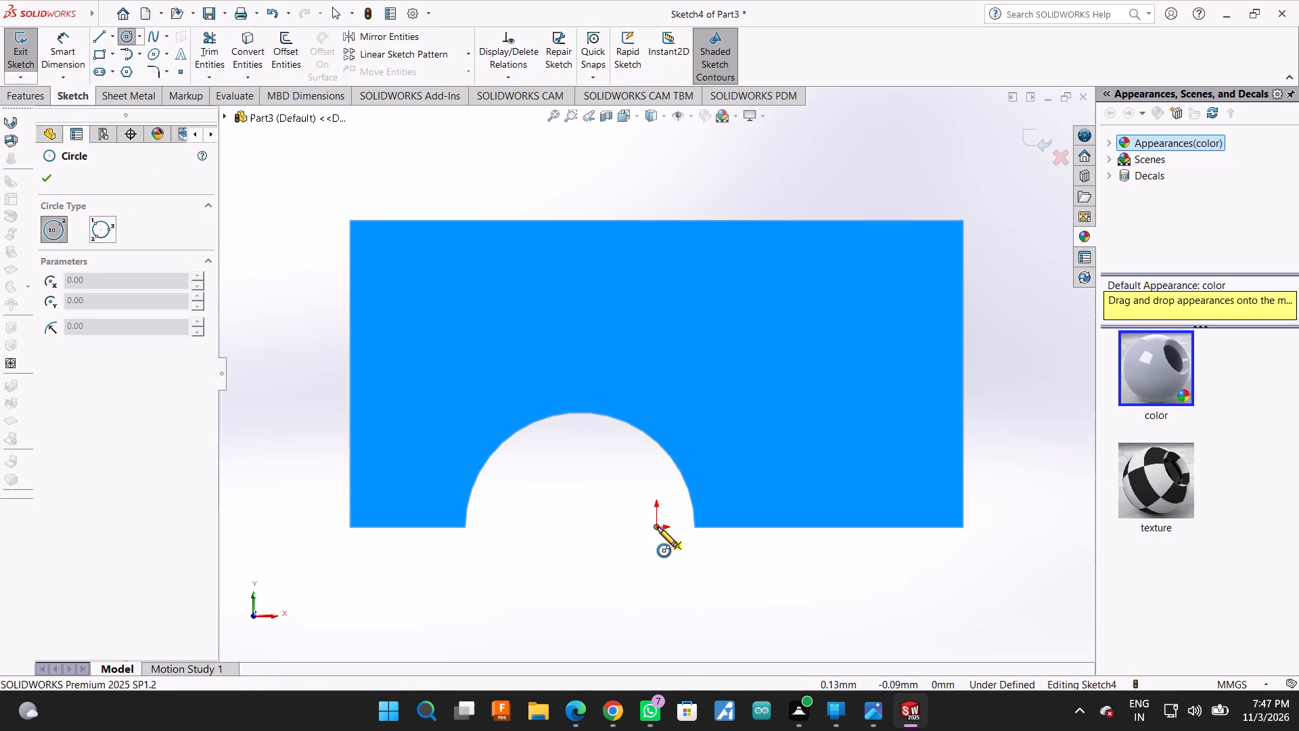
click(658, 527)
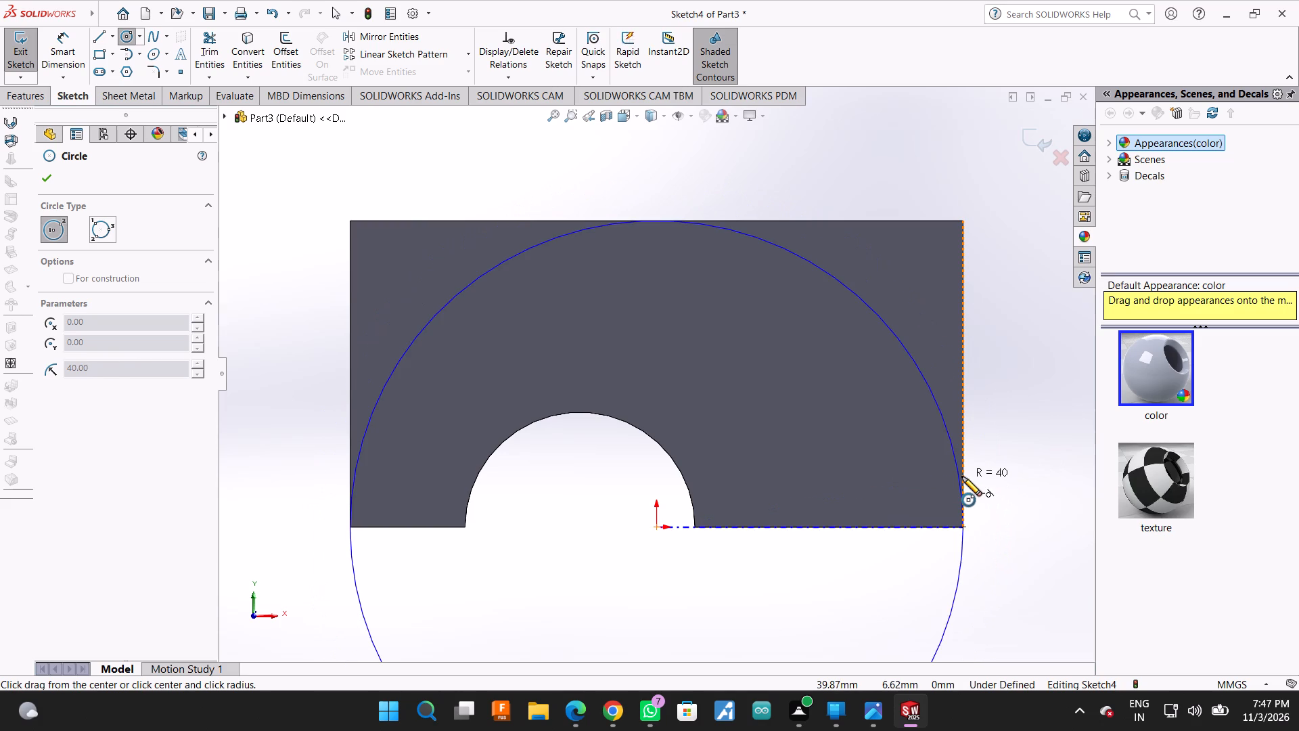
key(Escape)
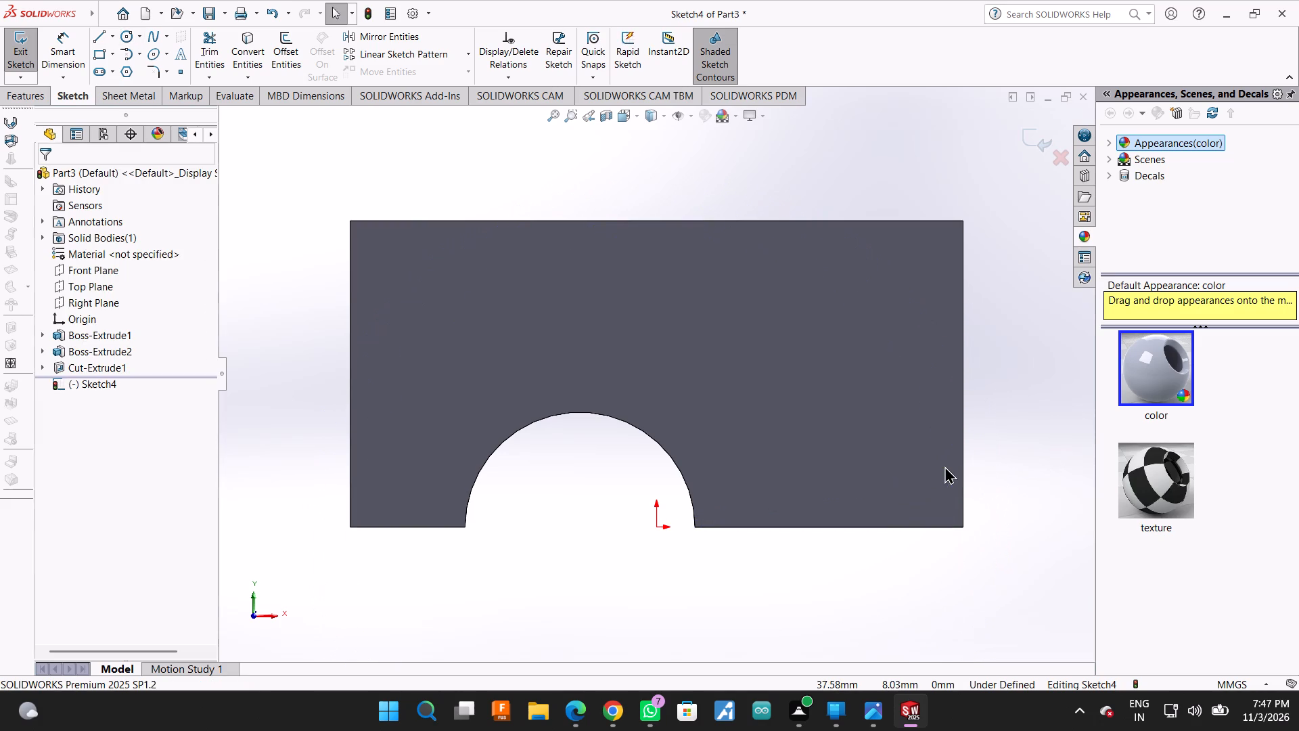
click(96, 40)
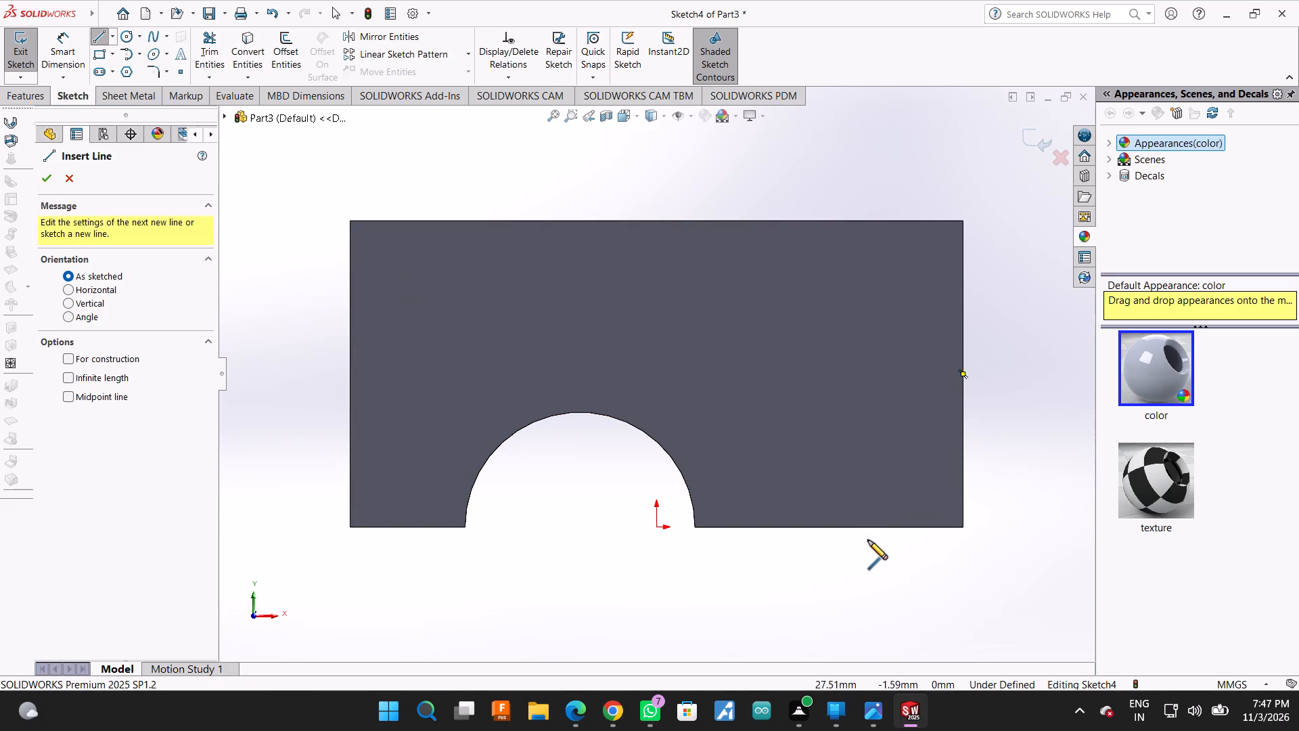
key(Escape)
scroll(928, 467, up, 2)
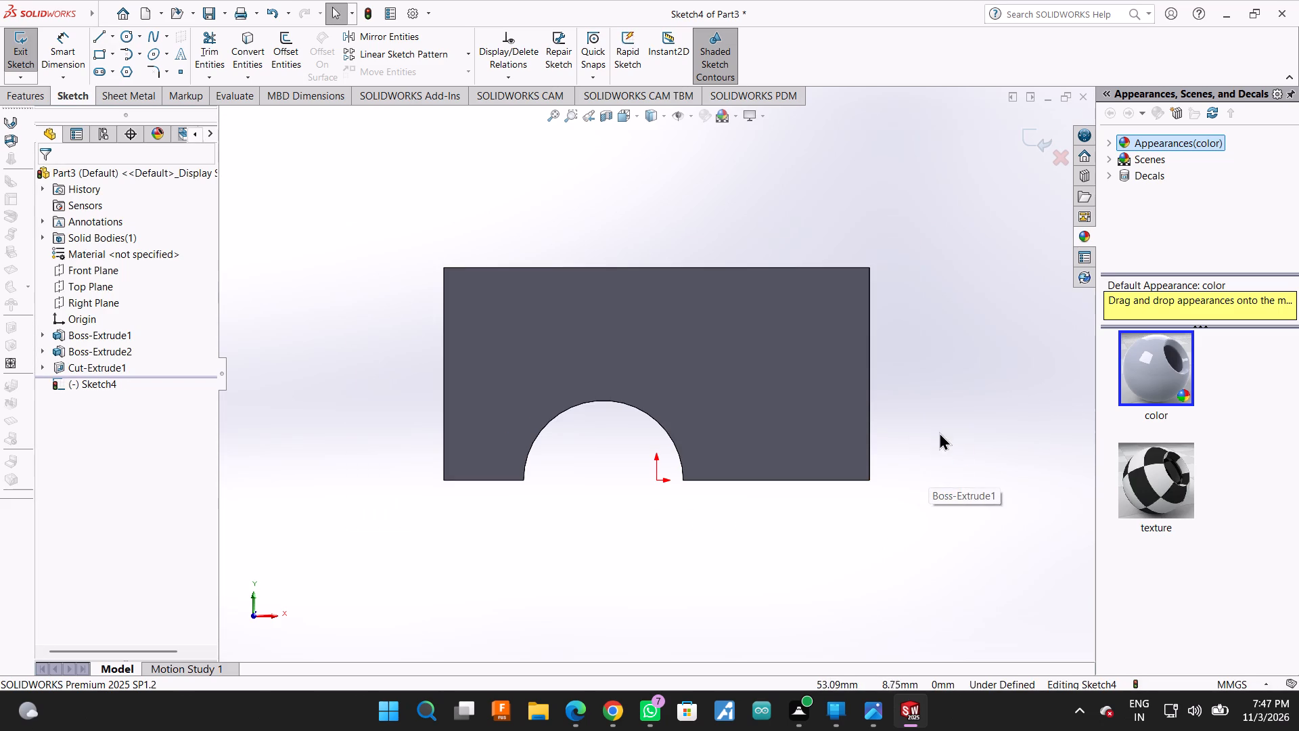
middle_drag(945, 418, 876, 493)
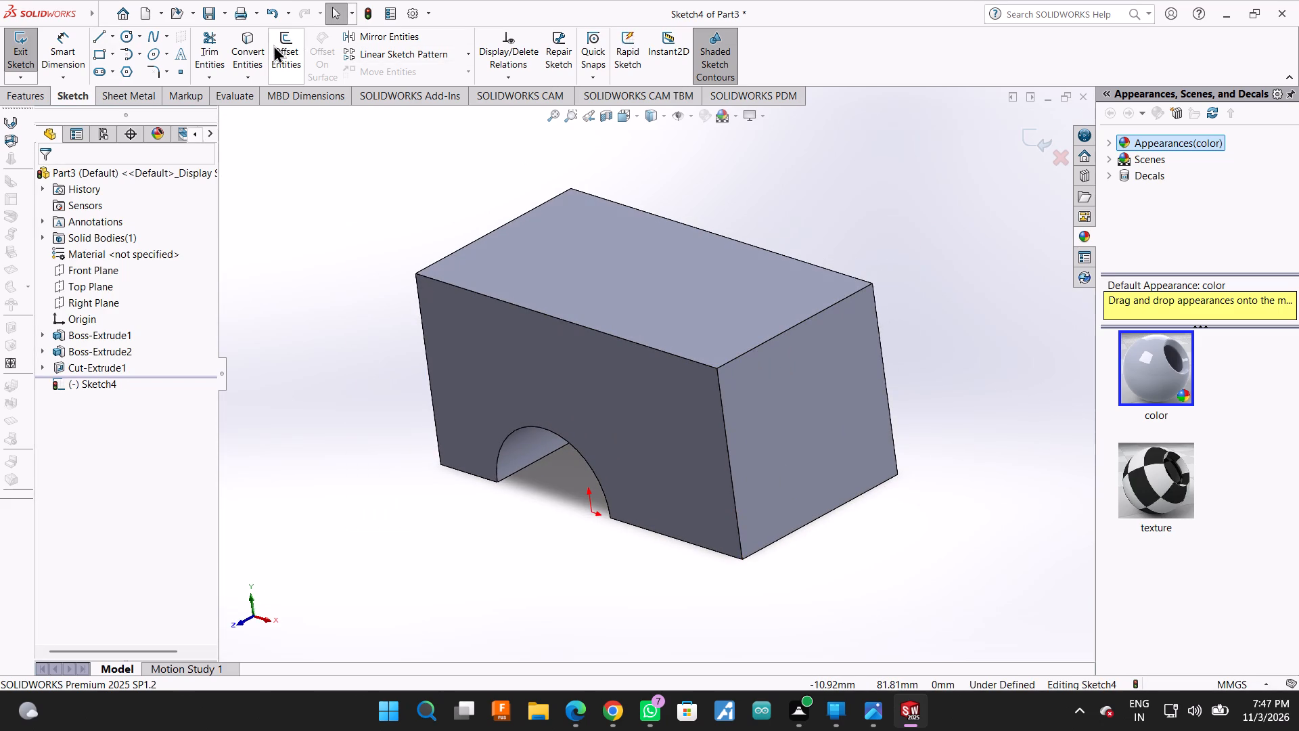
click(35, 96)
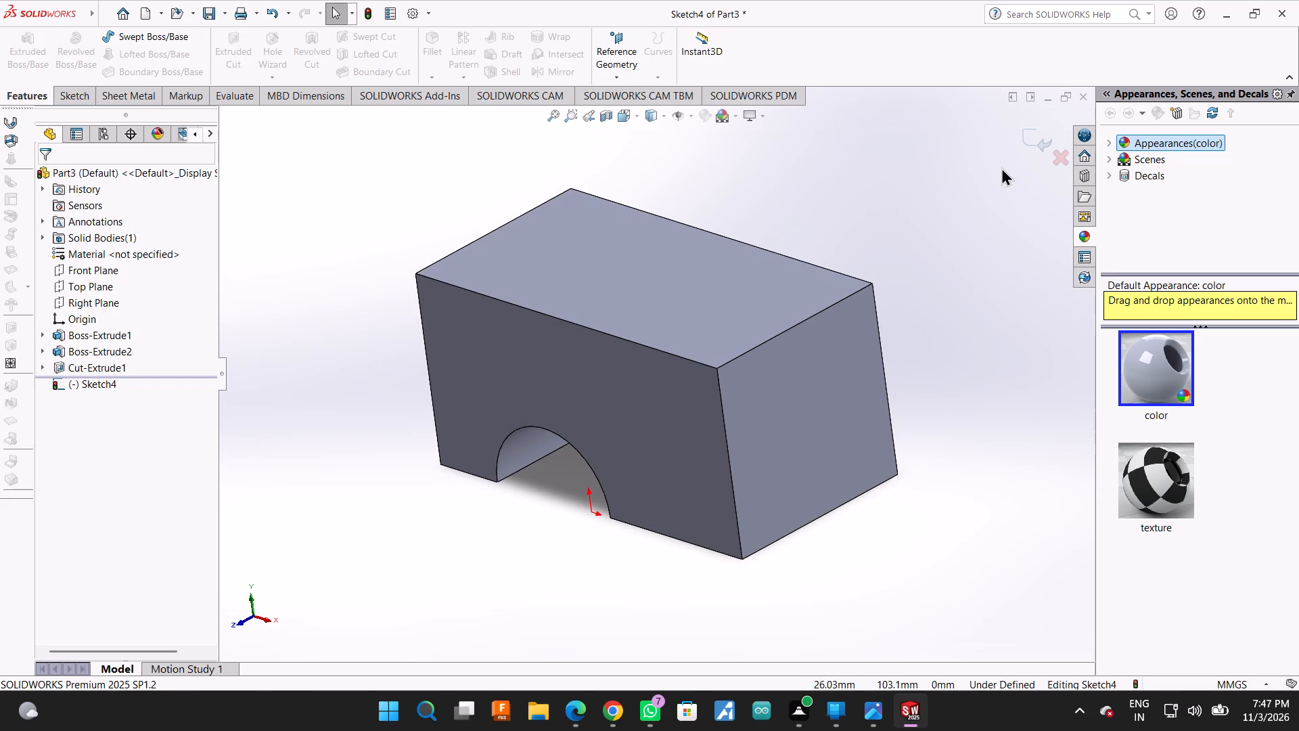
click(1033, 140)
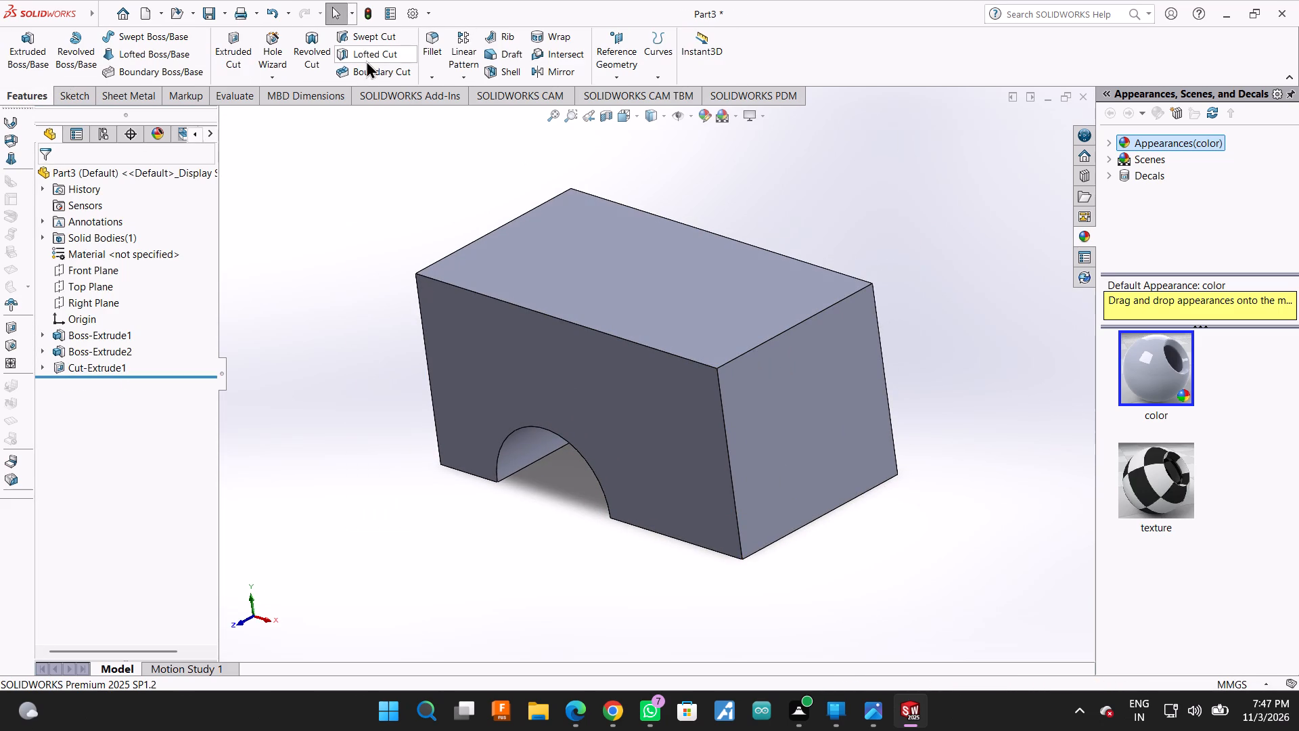
Fillet the block's top edge at the end farther from the semicircular cut with a symmetric 24 mm radius.
click(436, 35)
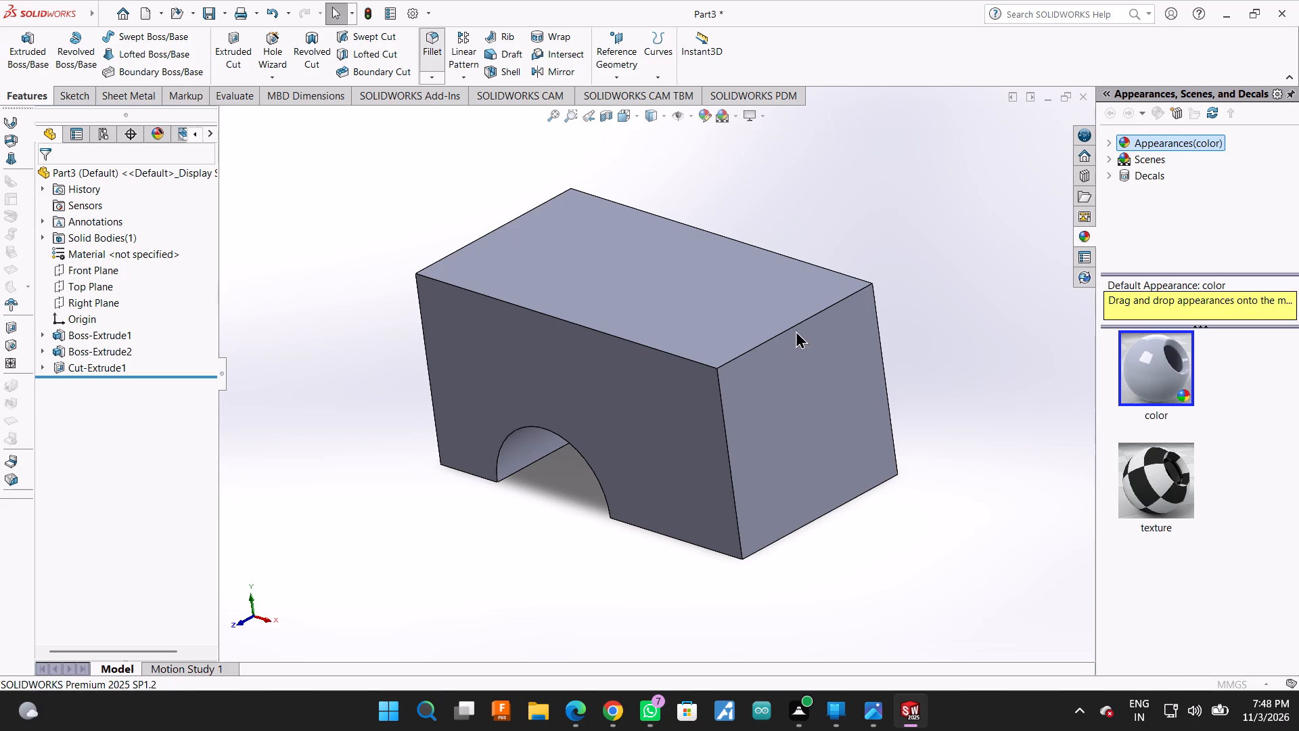
click(793, 329)
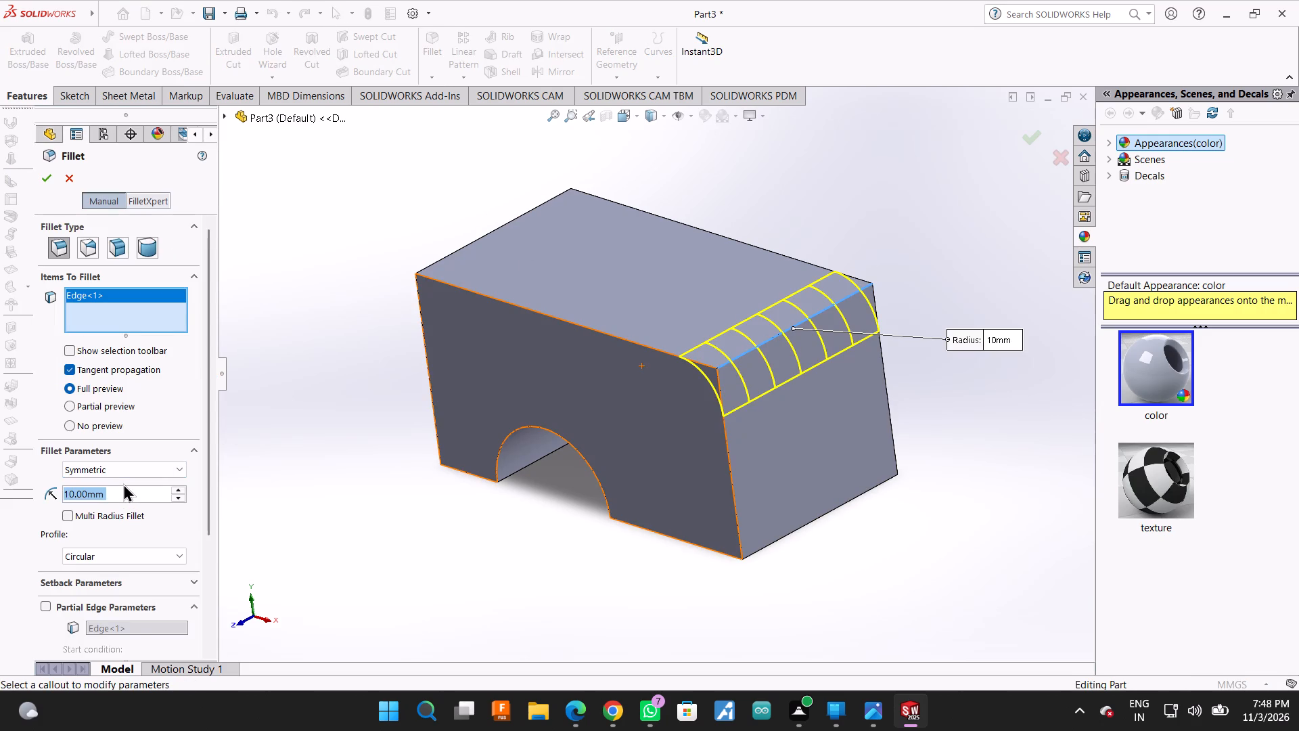
text(44)
key(BackSpace)
key(BackSpace)
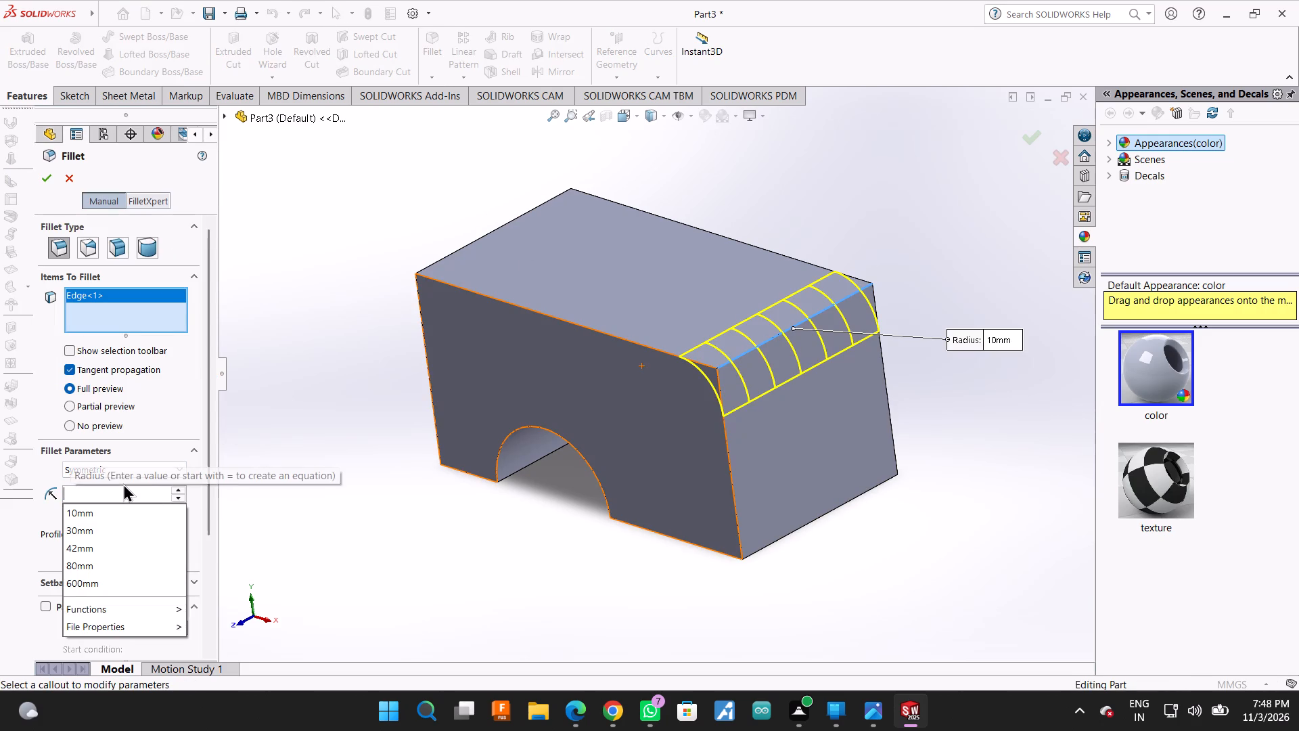
text(24)
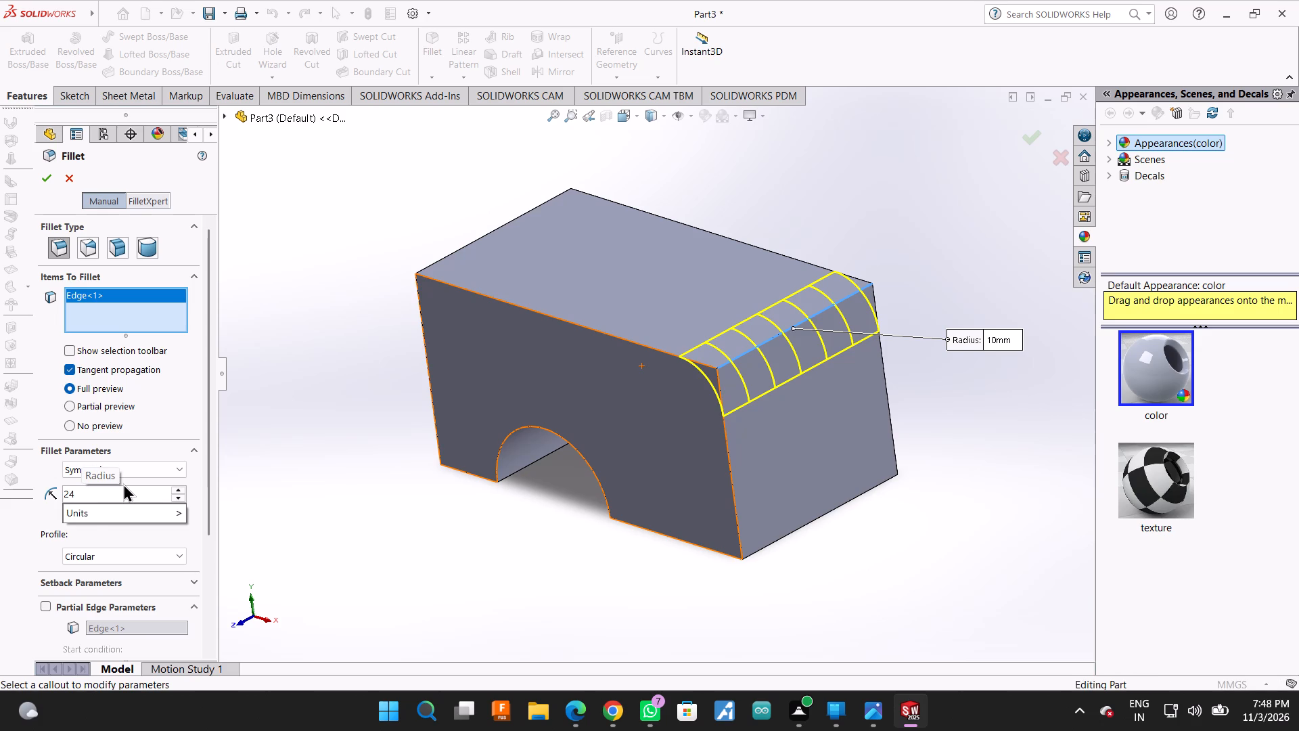
key(Return)
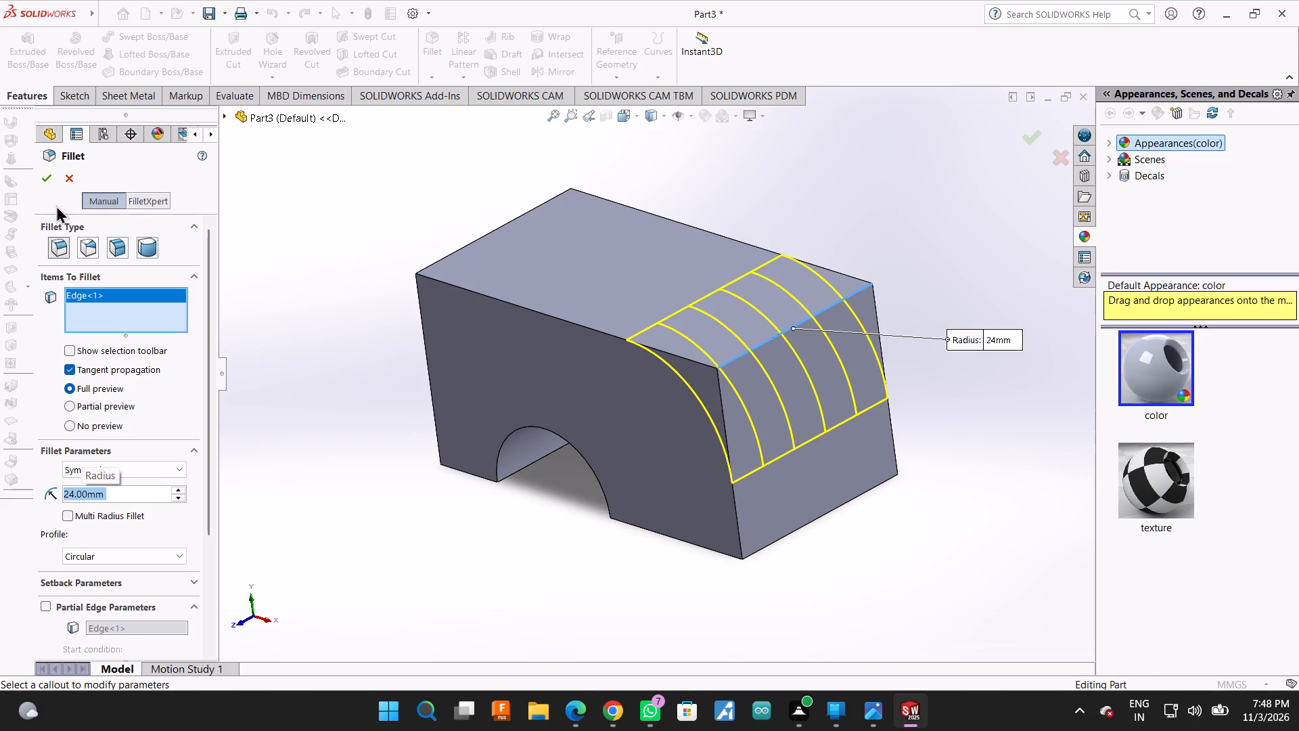
click(50, 168)
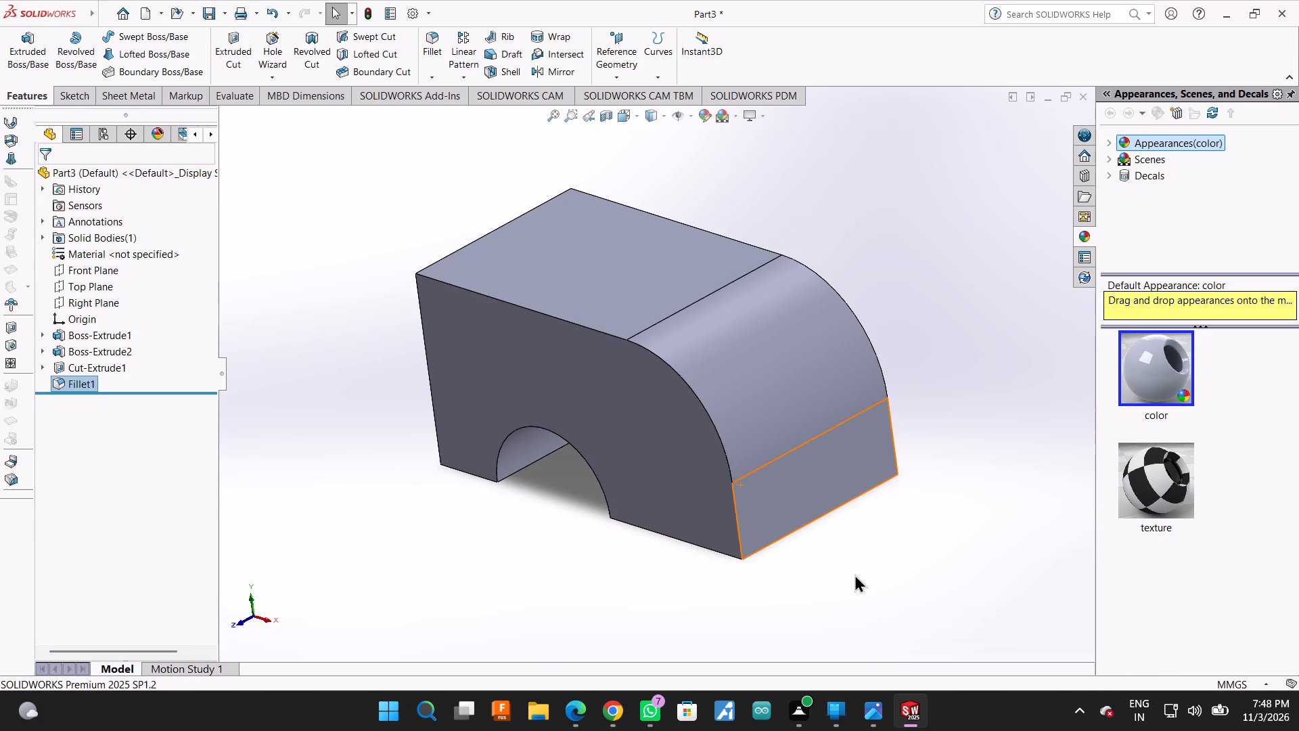
Start a sketch on the block's flat top face.
middle_click(932, 523)
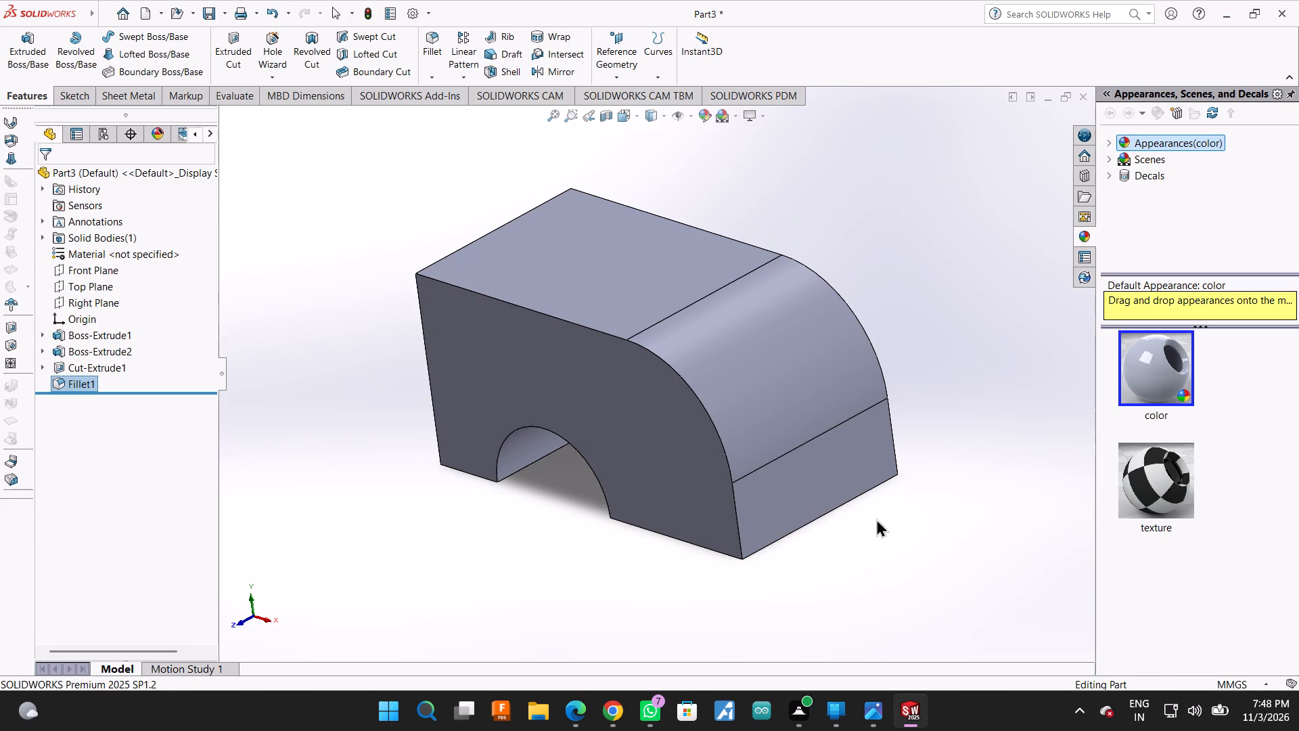
middle_drag(795, 522, 859, 466)
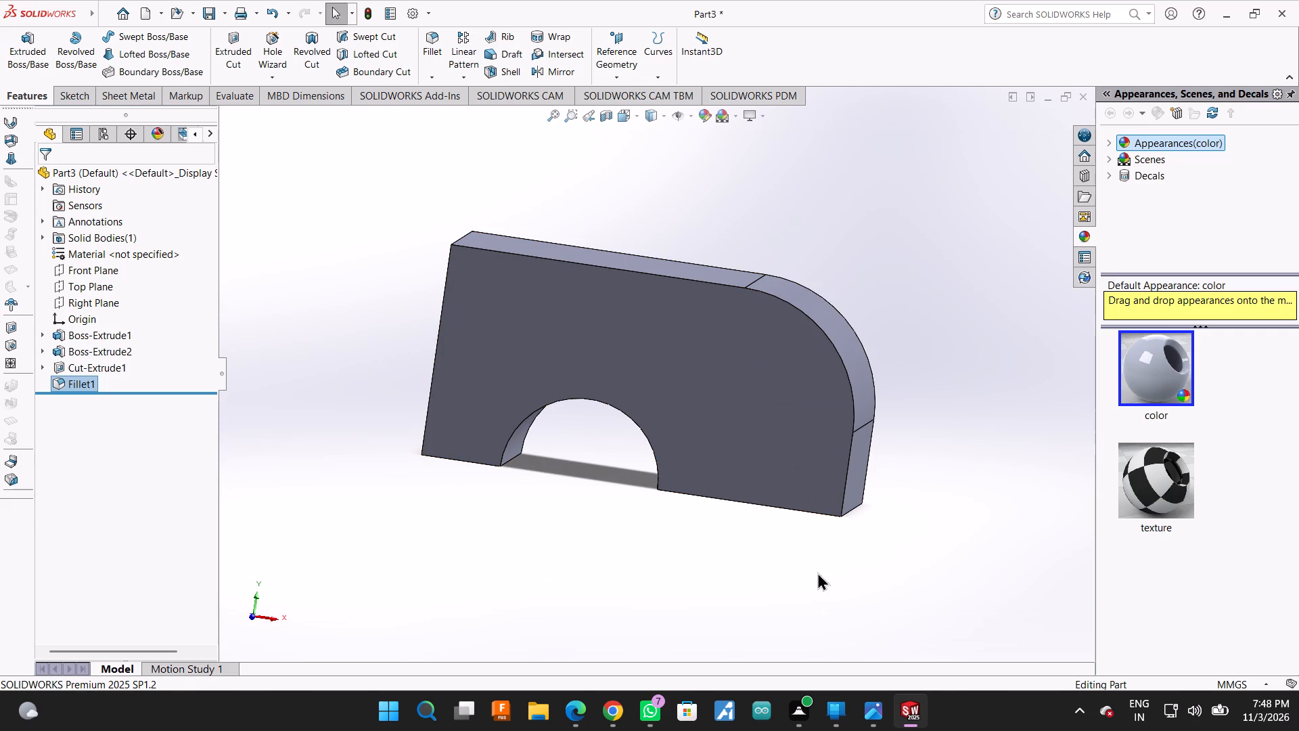
scroll(826, 461, up, 1)
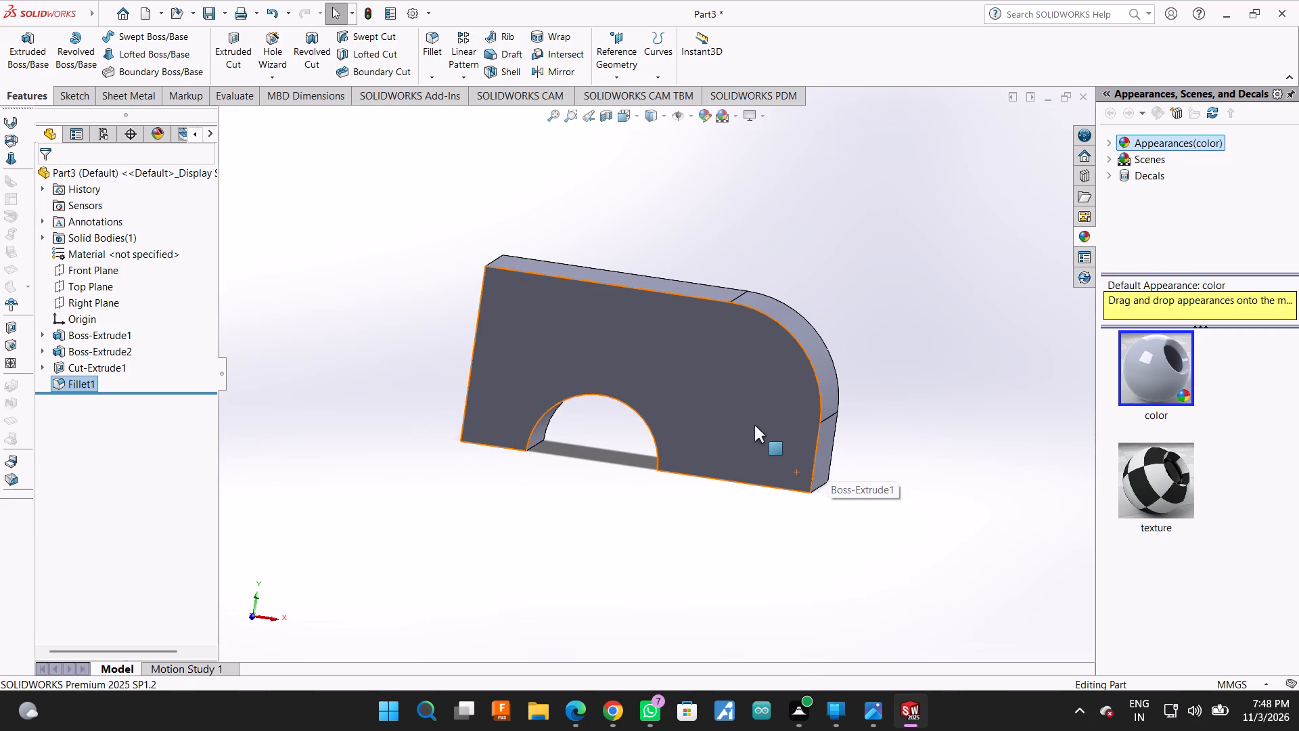
scroll(754, 425, up, 1)
middle_drag(736, 520, 736, 539)
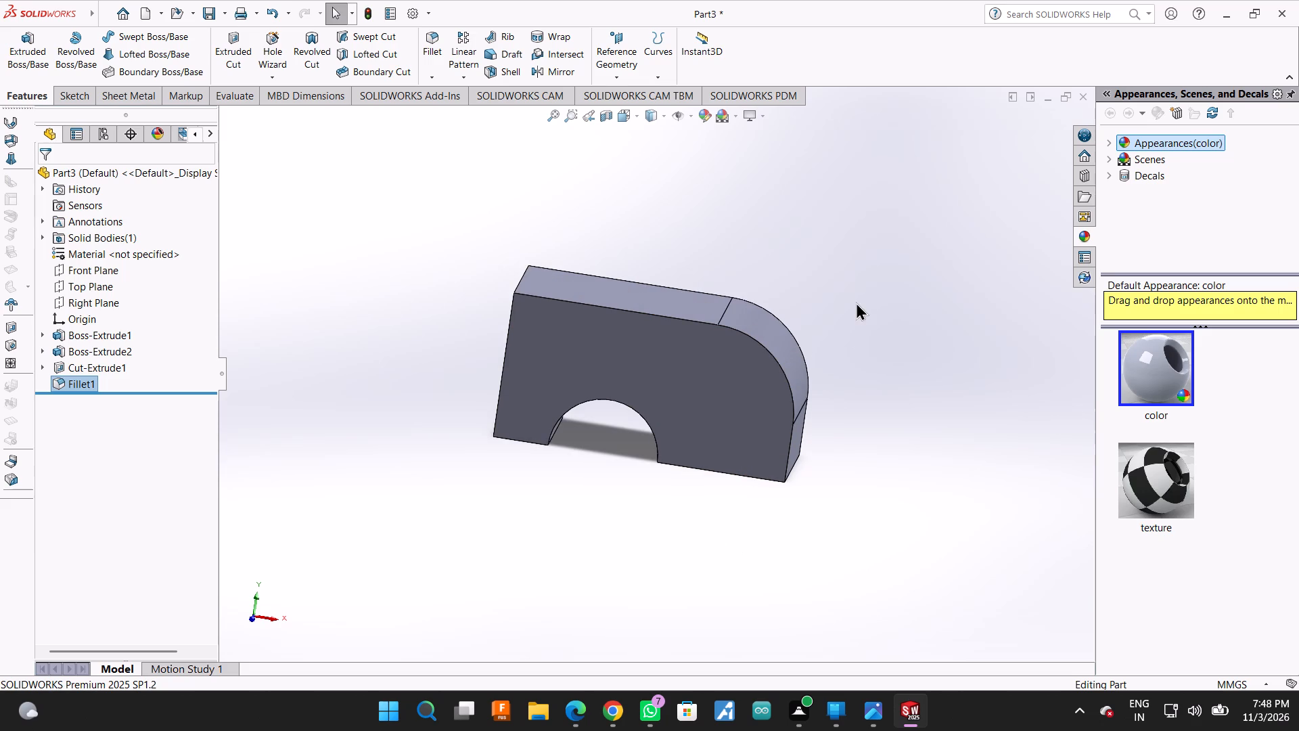
middle_drag(865, 433, 865, 467)
click(585, 291)
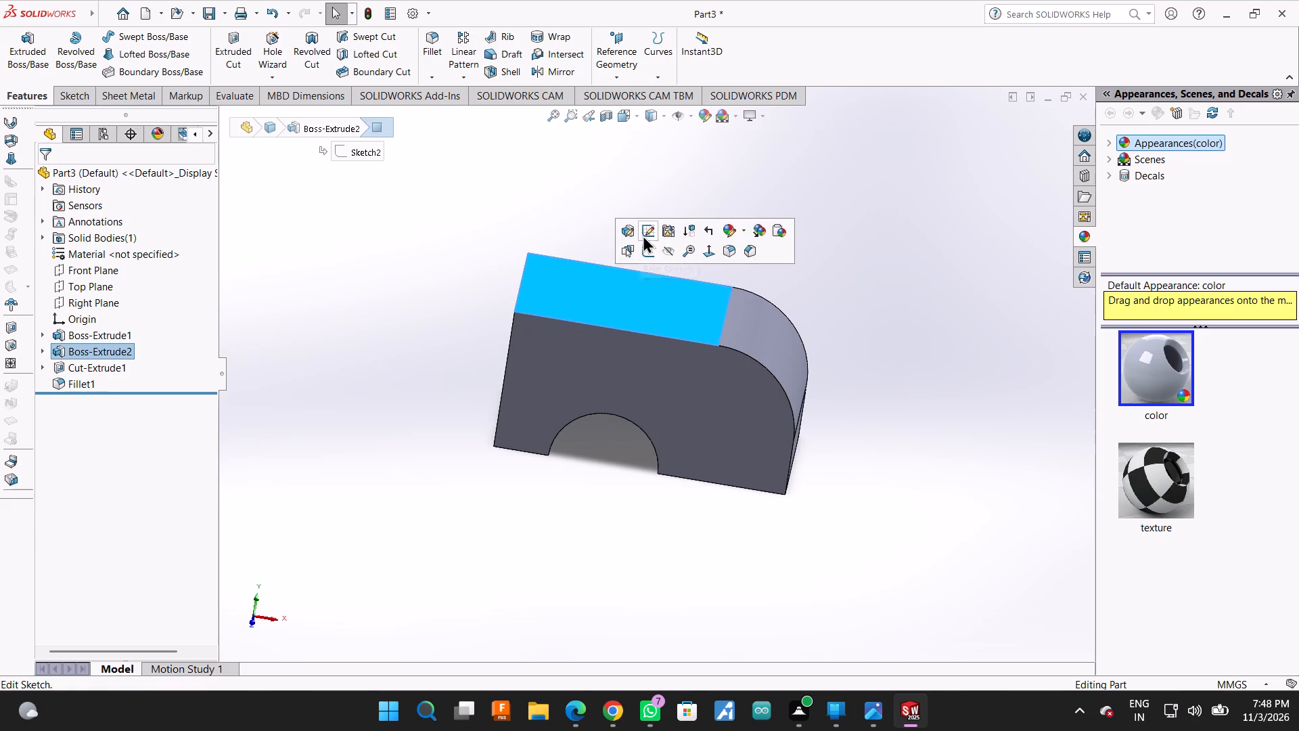
click(645, 261)
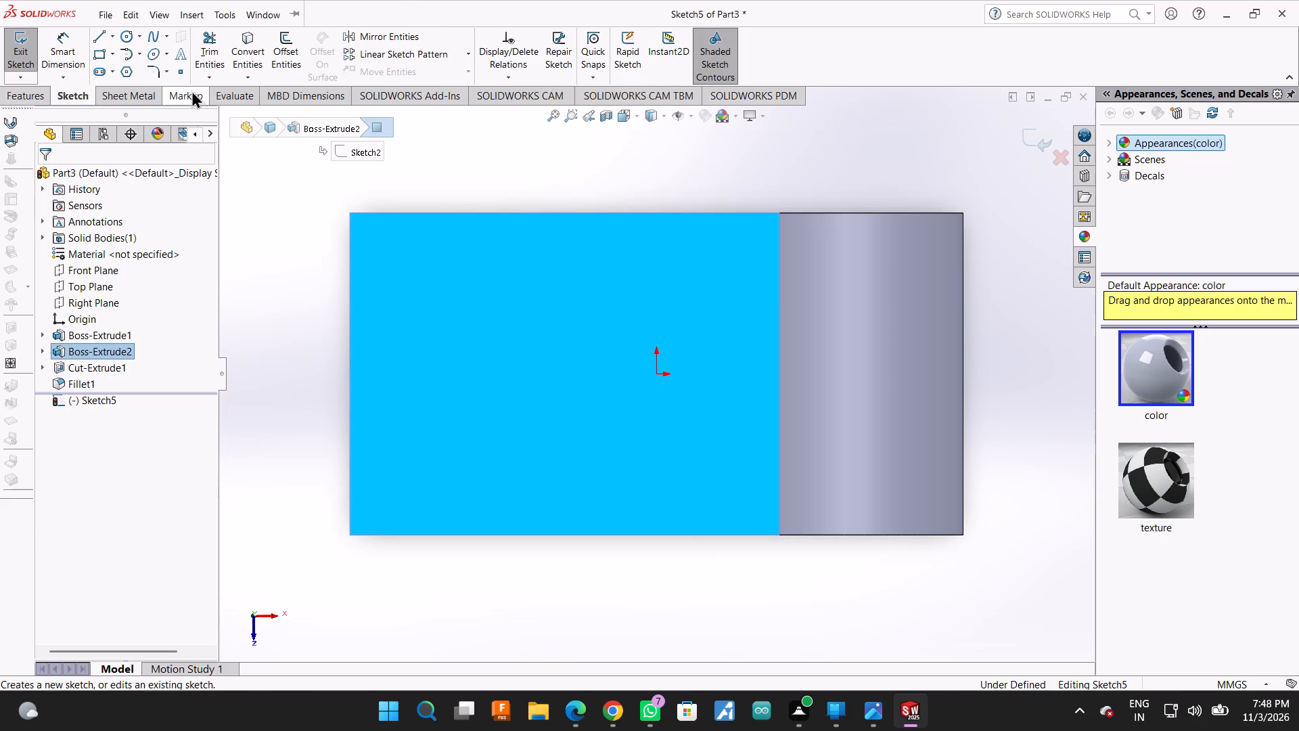
Sketch connected lines between the corners of the top face's unfilleted end edge, stepping inward about 6.4 mm over about 29 mm to form a notch.
click(777, 35)
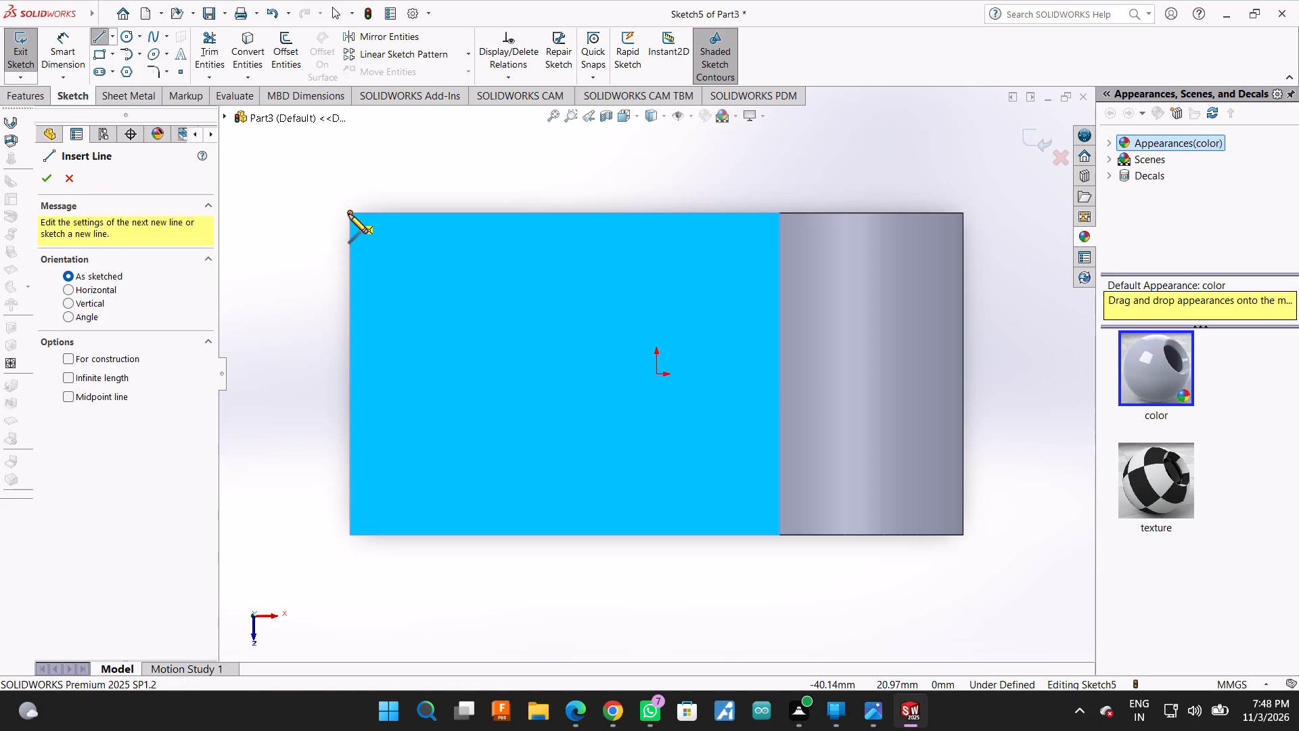
click(348, 214)
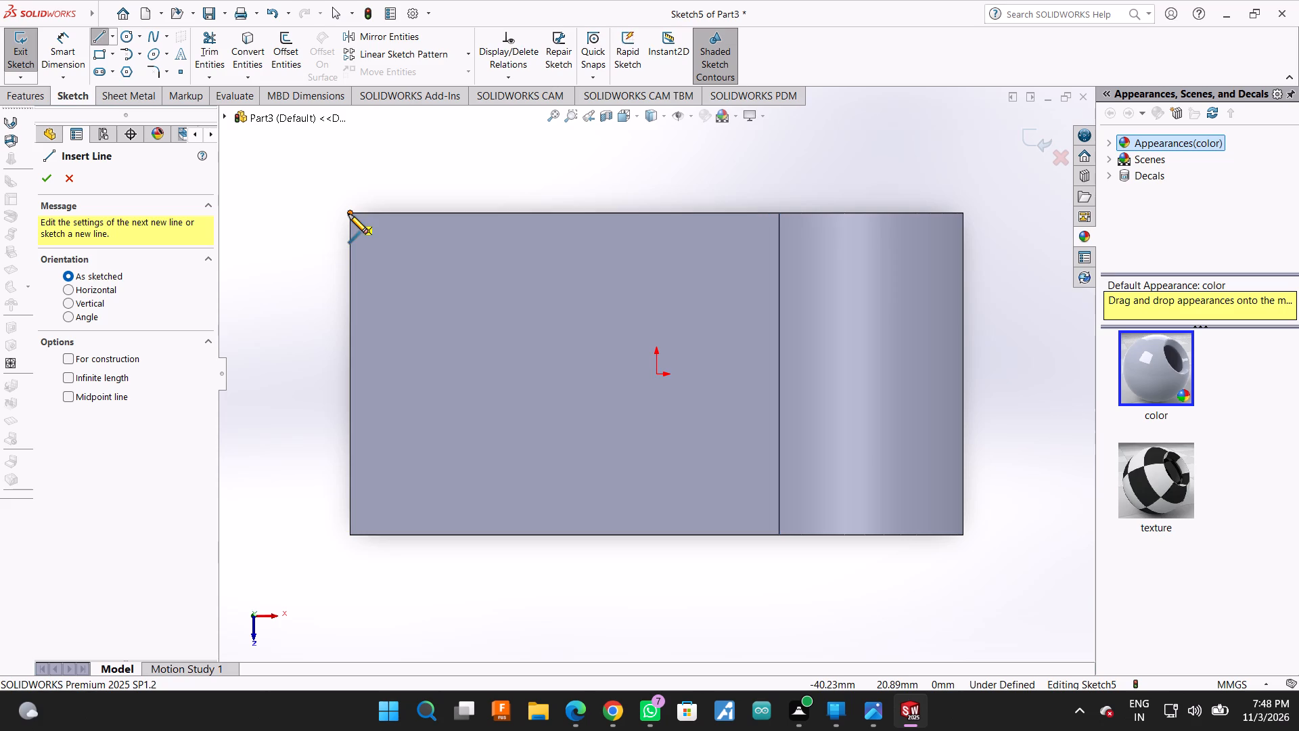
click(346, 256)
click(399, 254)
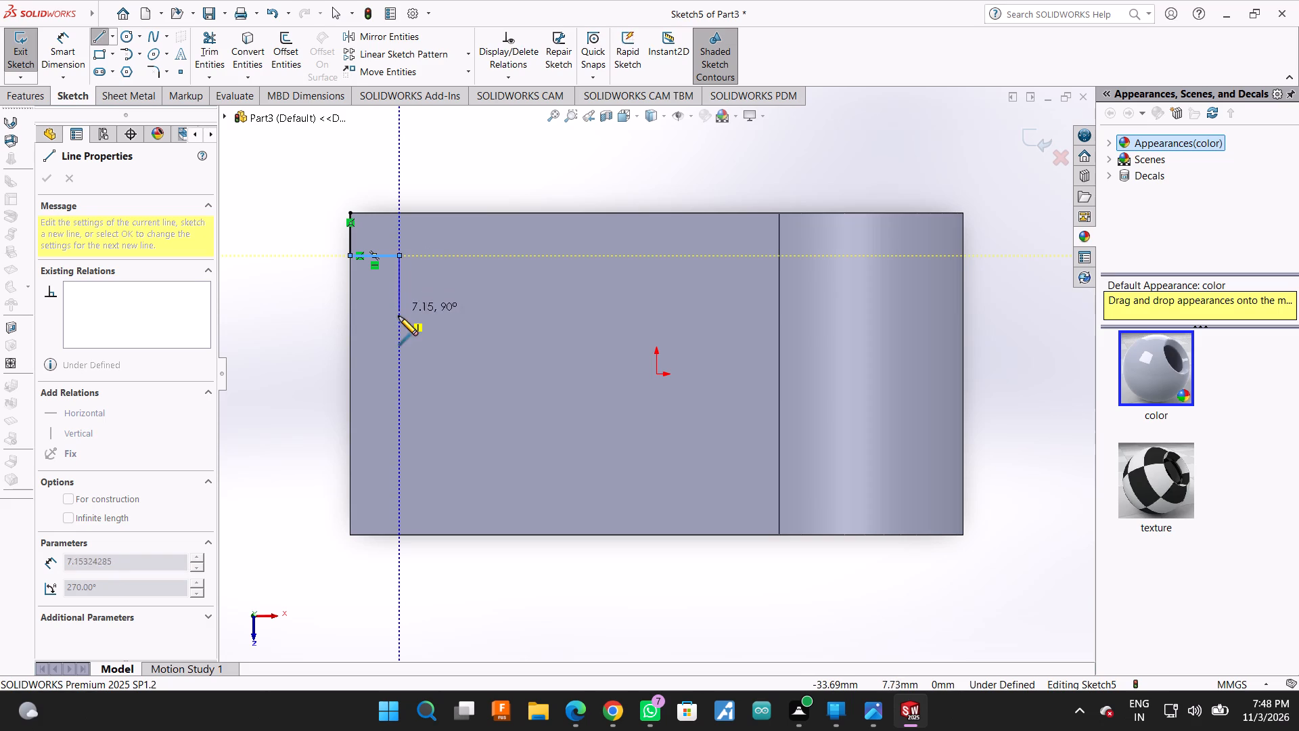
click(396, 477)
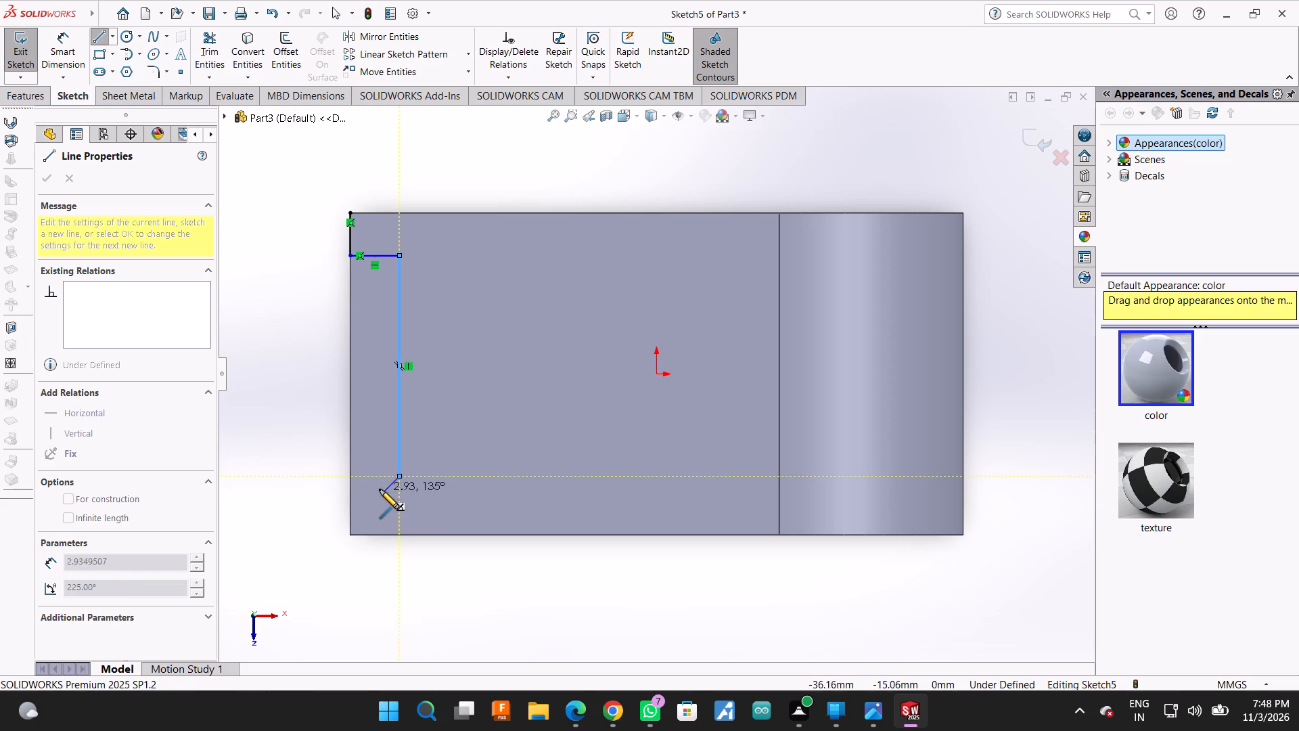
click(349, 474)
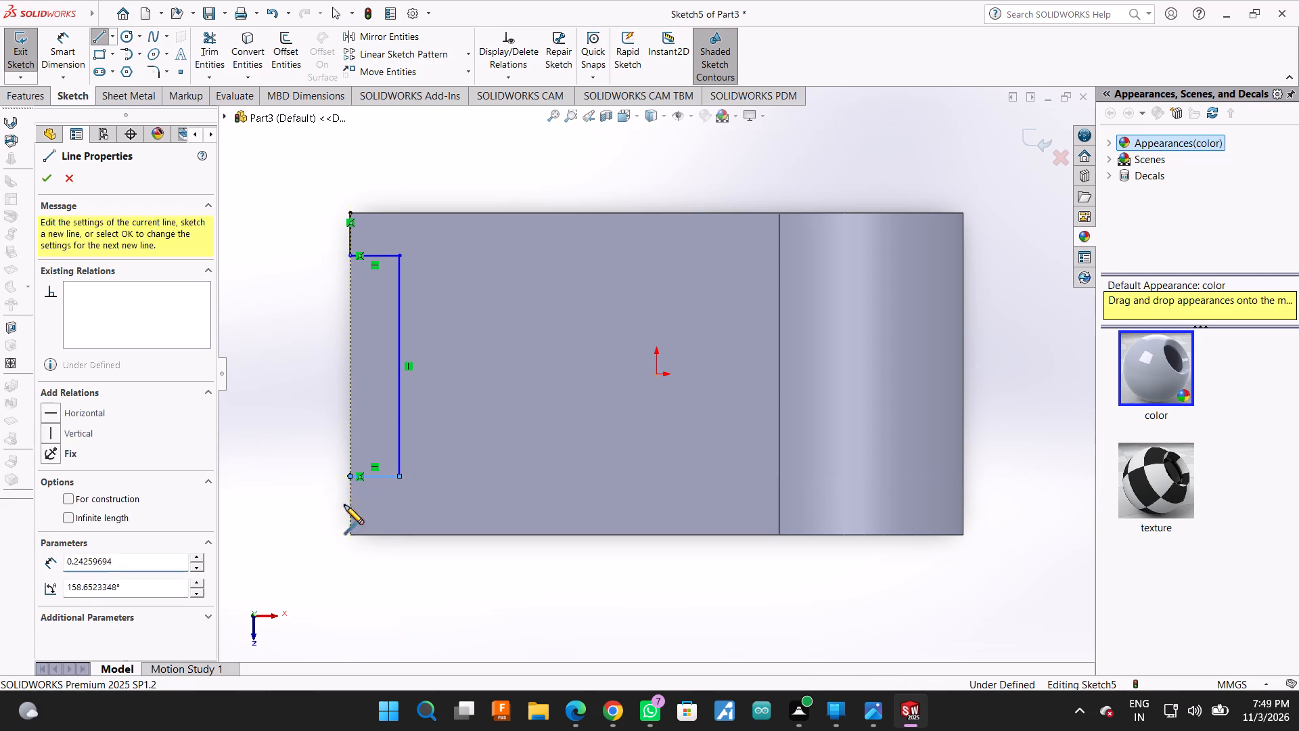
click(351, 538)
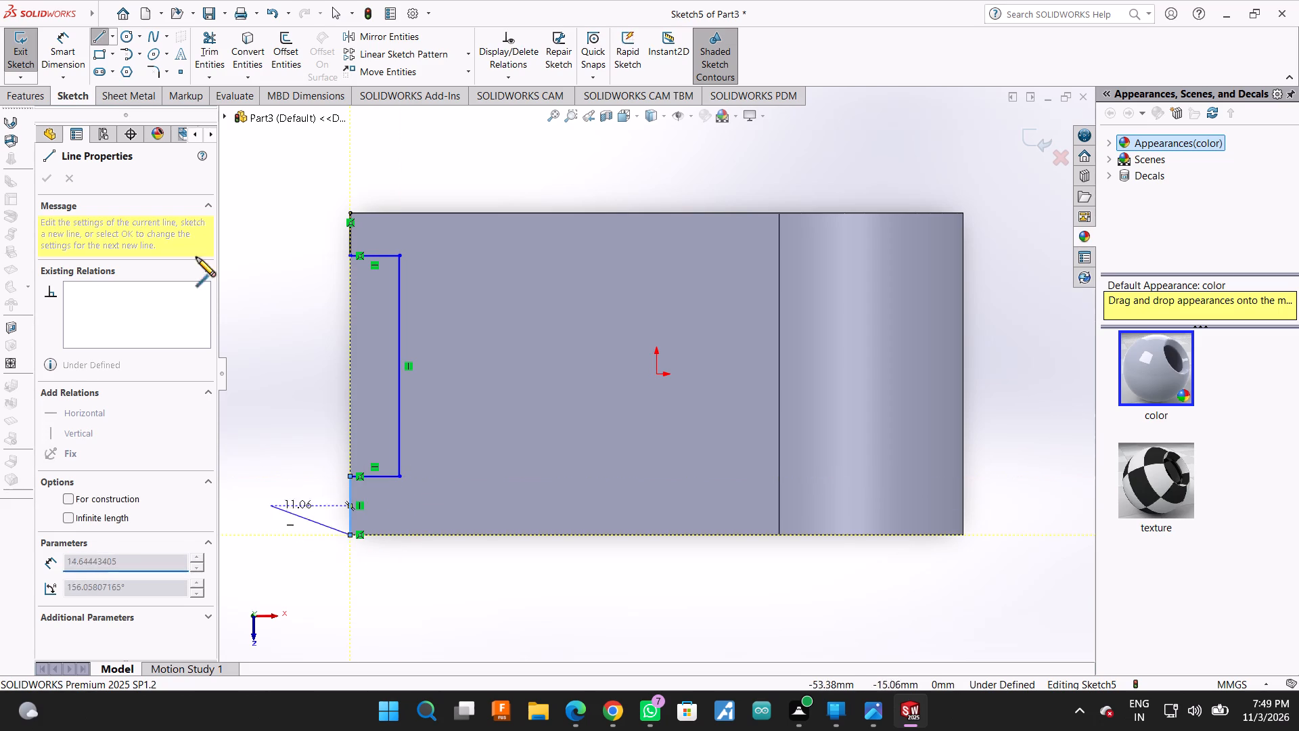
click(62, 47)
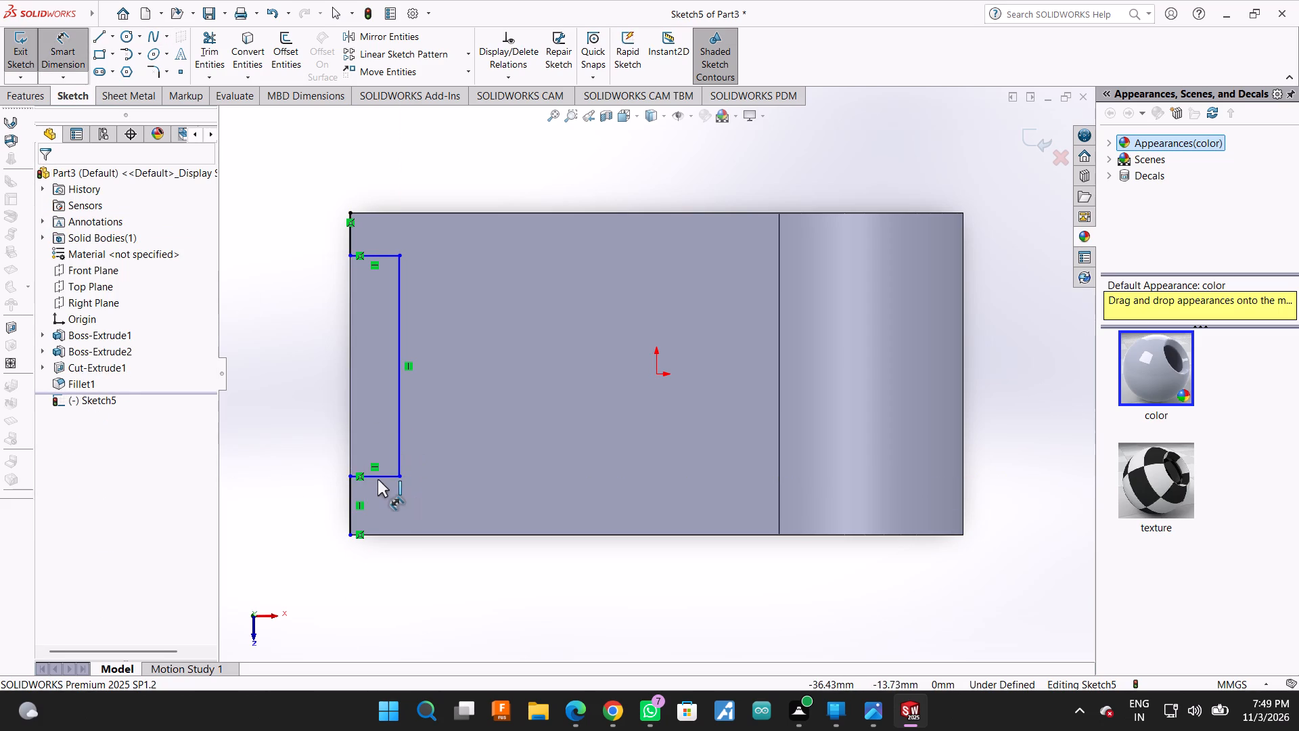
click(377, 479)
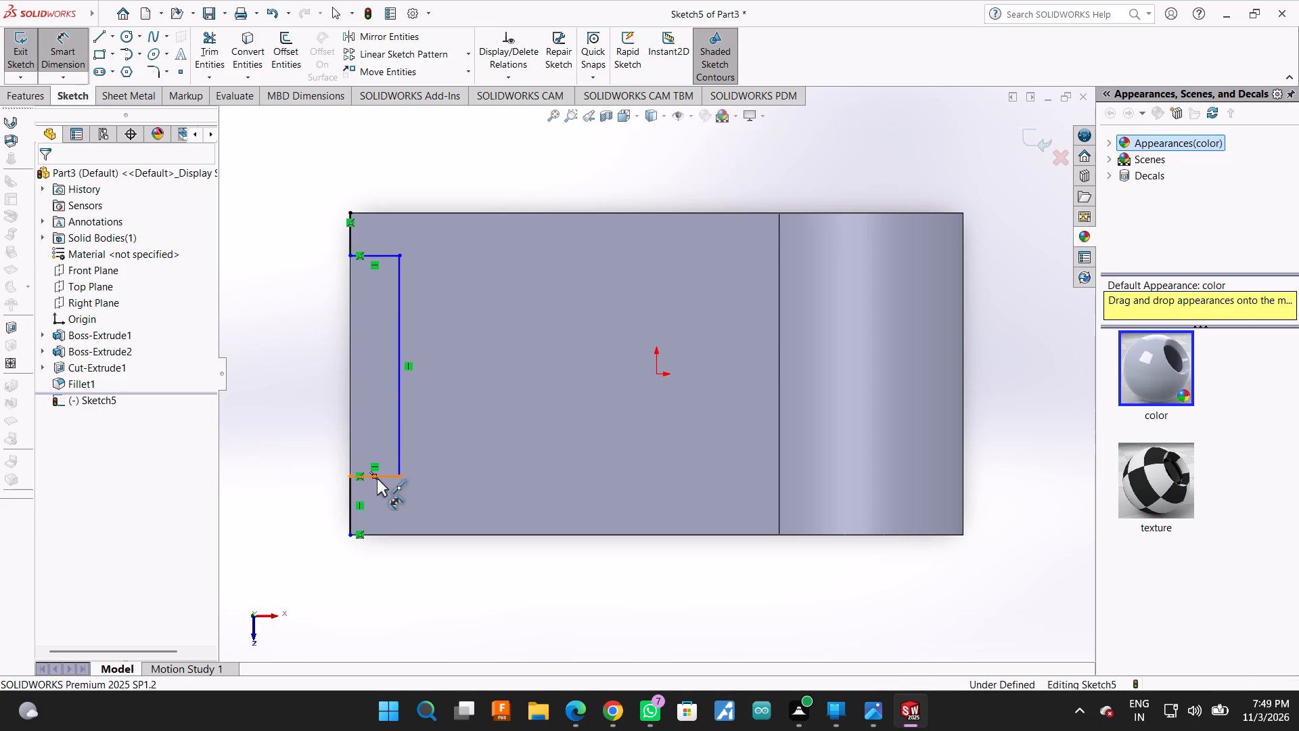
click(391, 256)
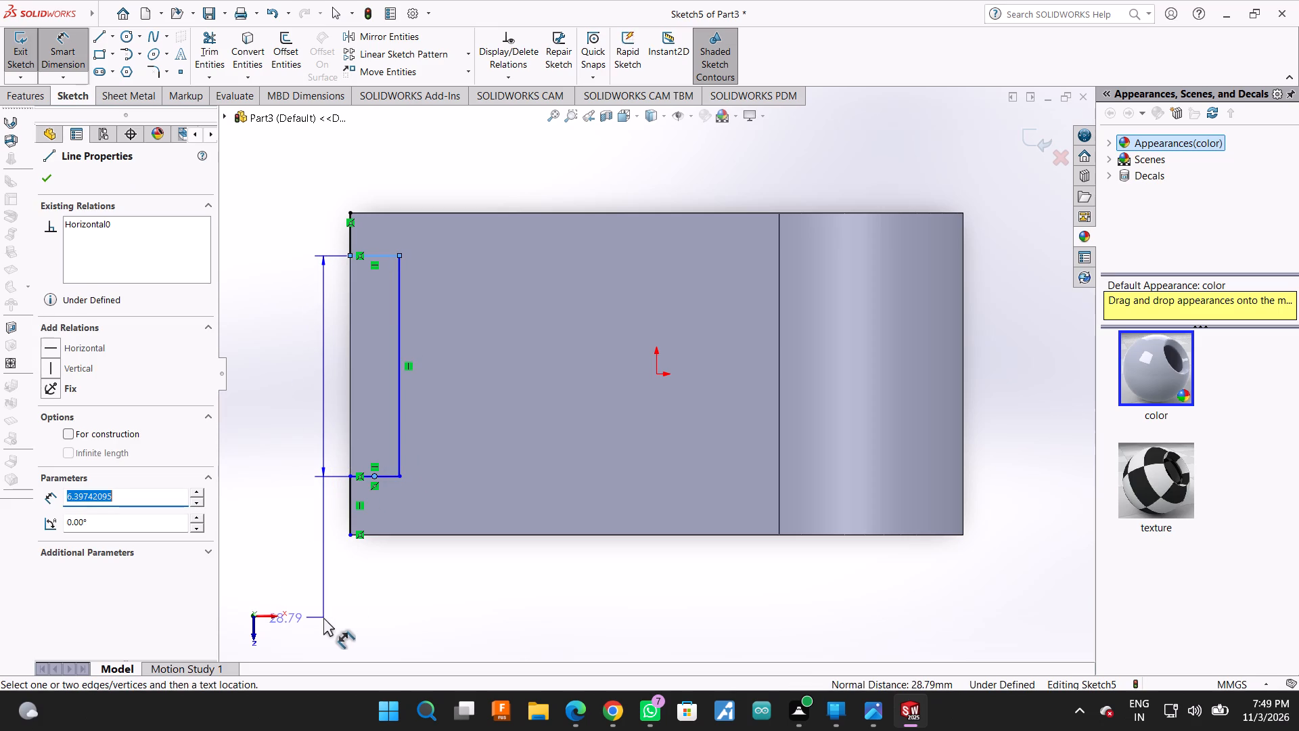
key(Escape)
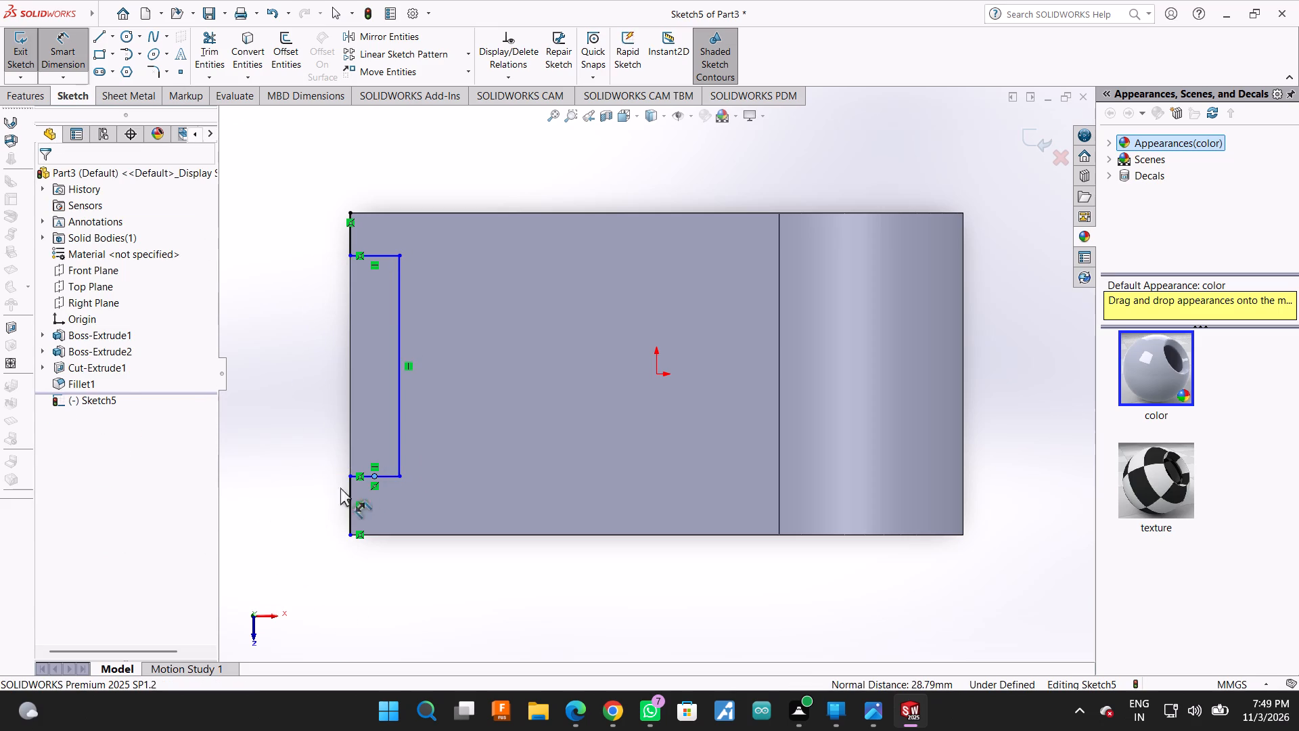
Dimension the notch's side line nearest the front face from the top face's front edge as (42-22)/2 mm.
click(383, 481)
click(386, 473)
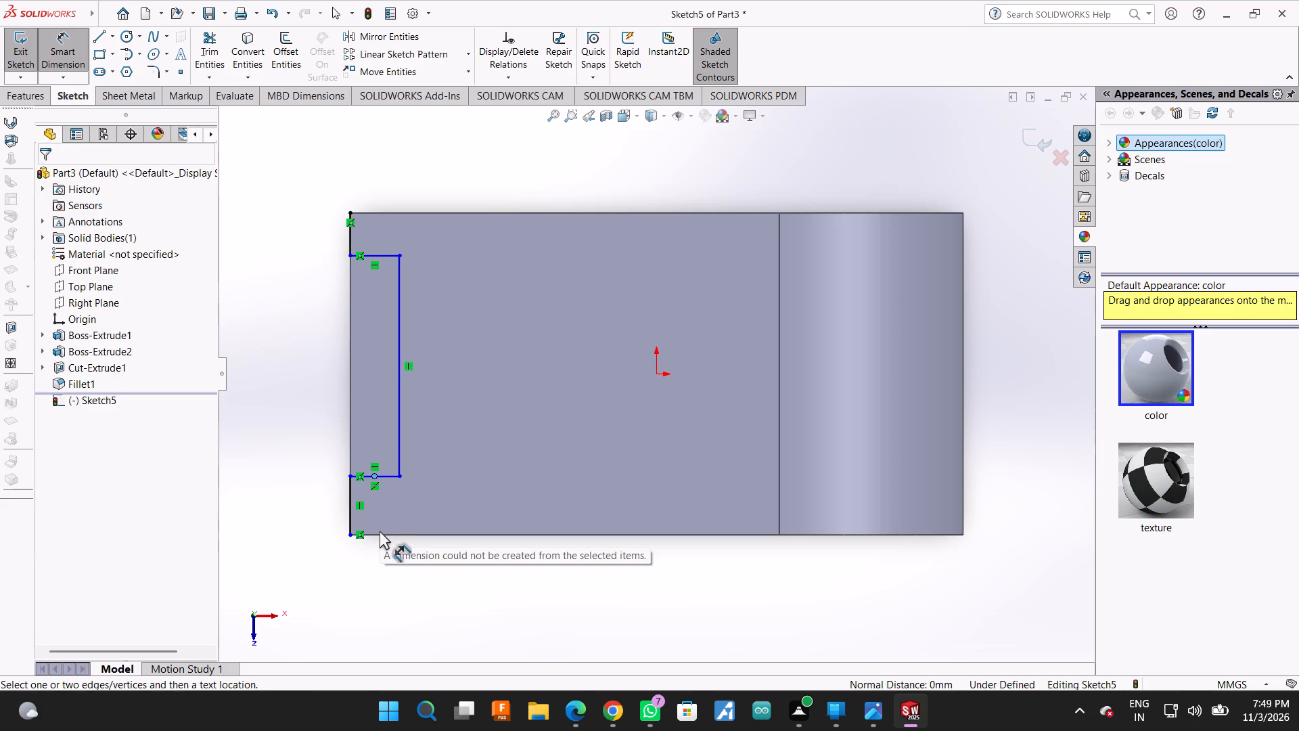
click(376, 536)
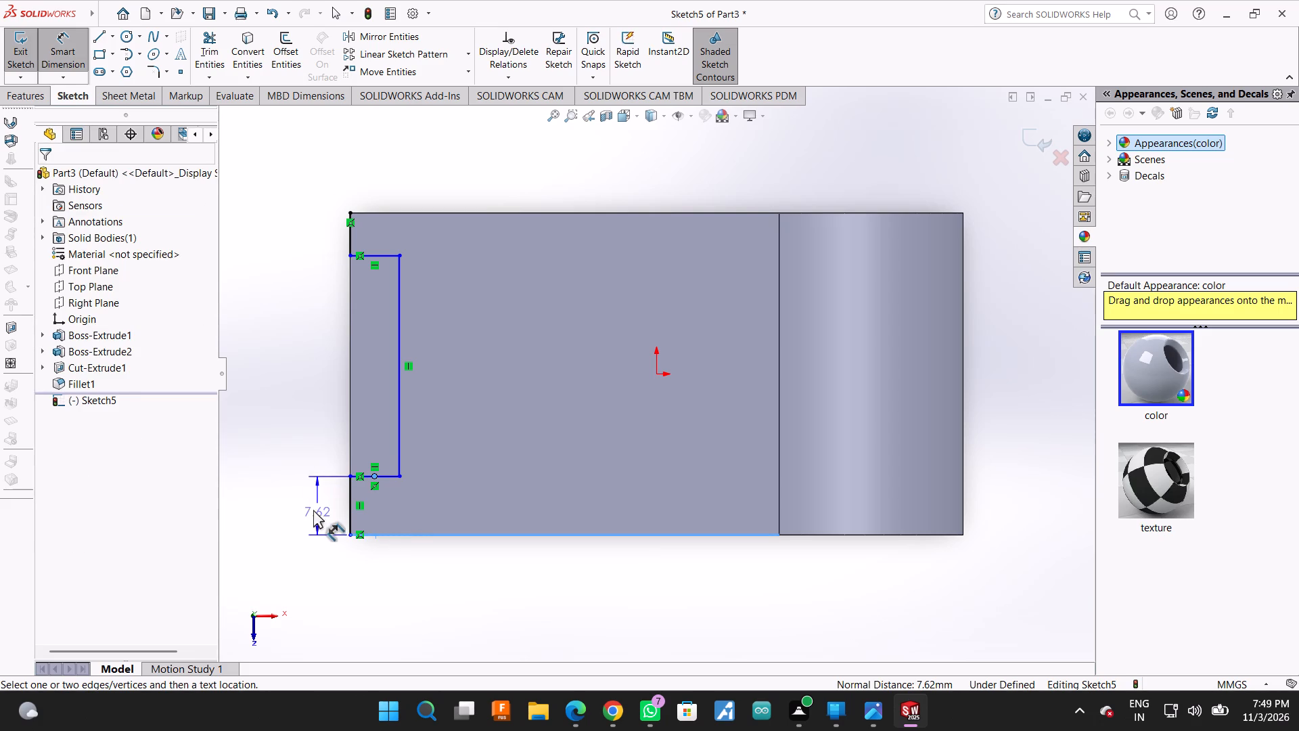
click(309, 510)
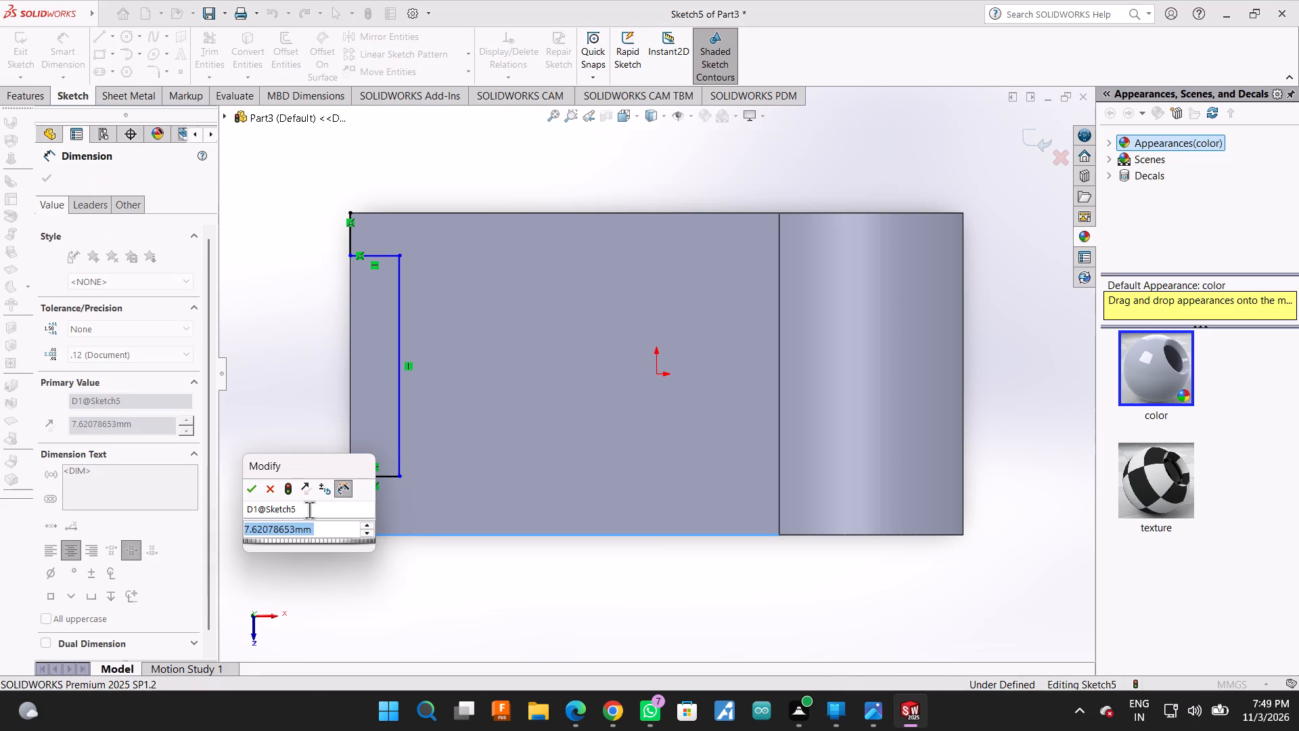
key(4)
key(BackSpace)
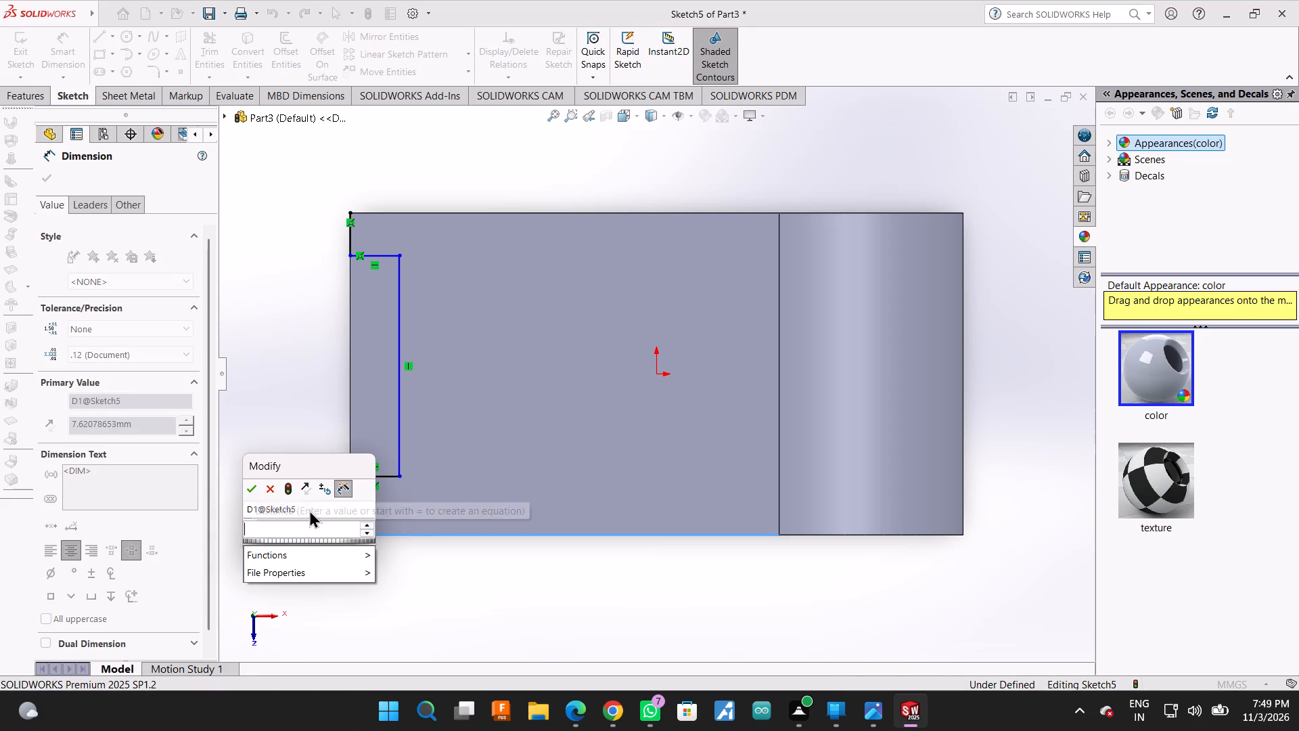
key(BackSpace)
key(shift+parenleft)
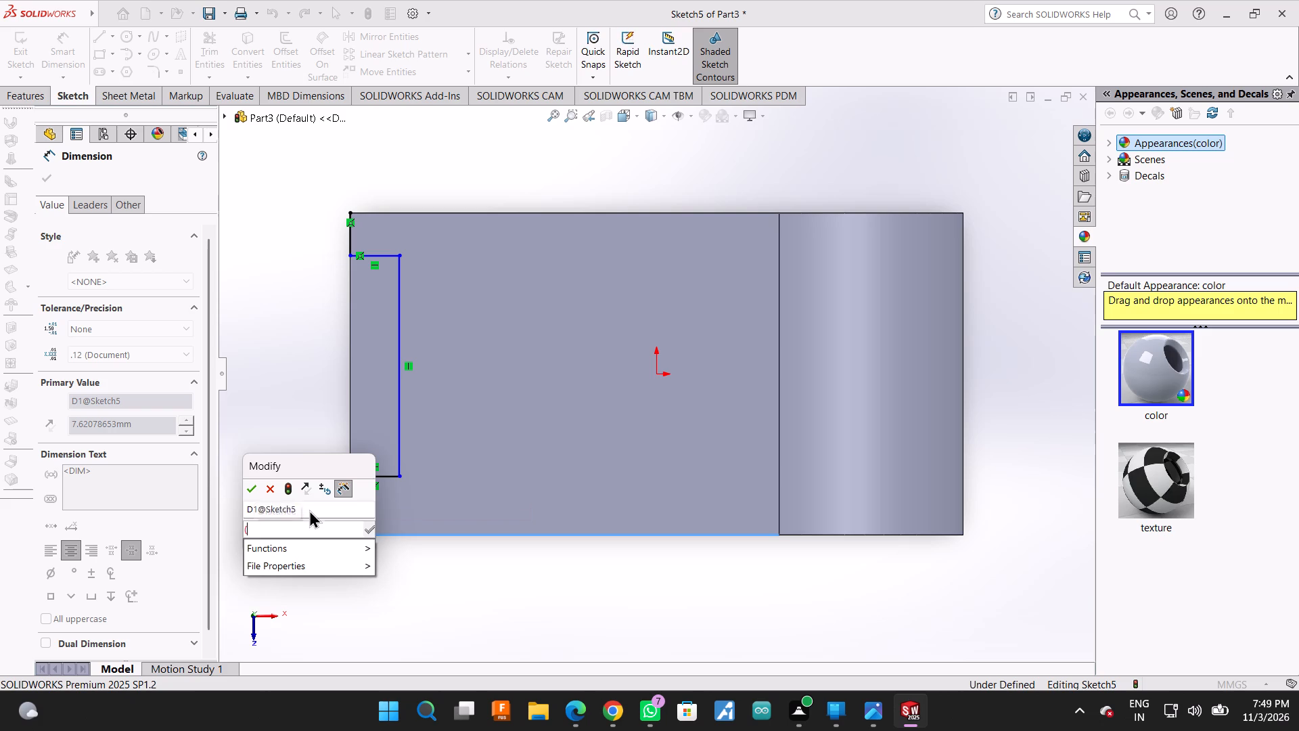
text(42)
key(minus)
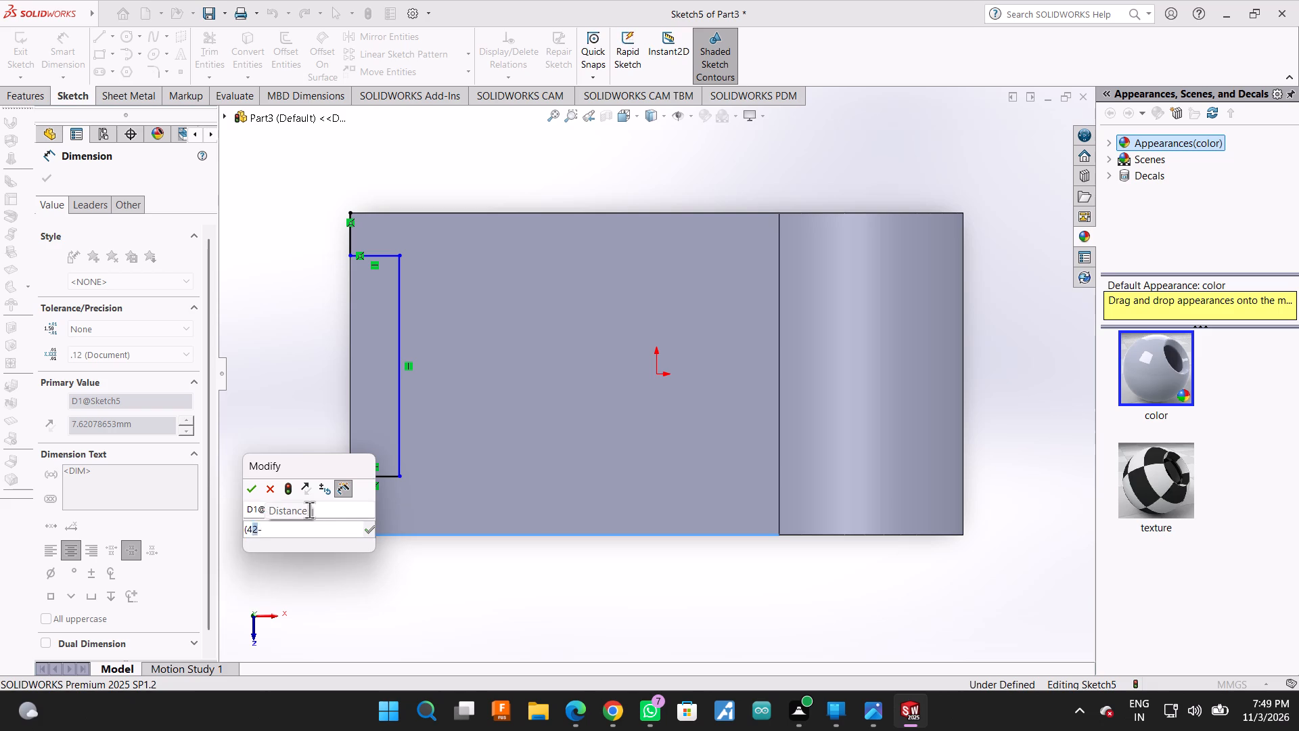
text(22)
text()/2)
key(Return)
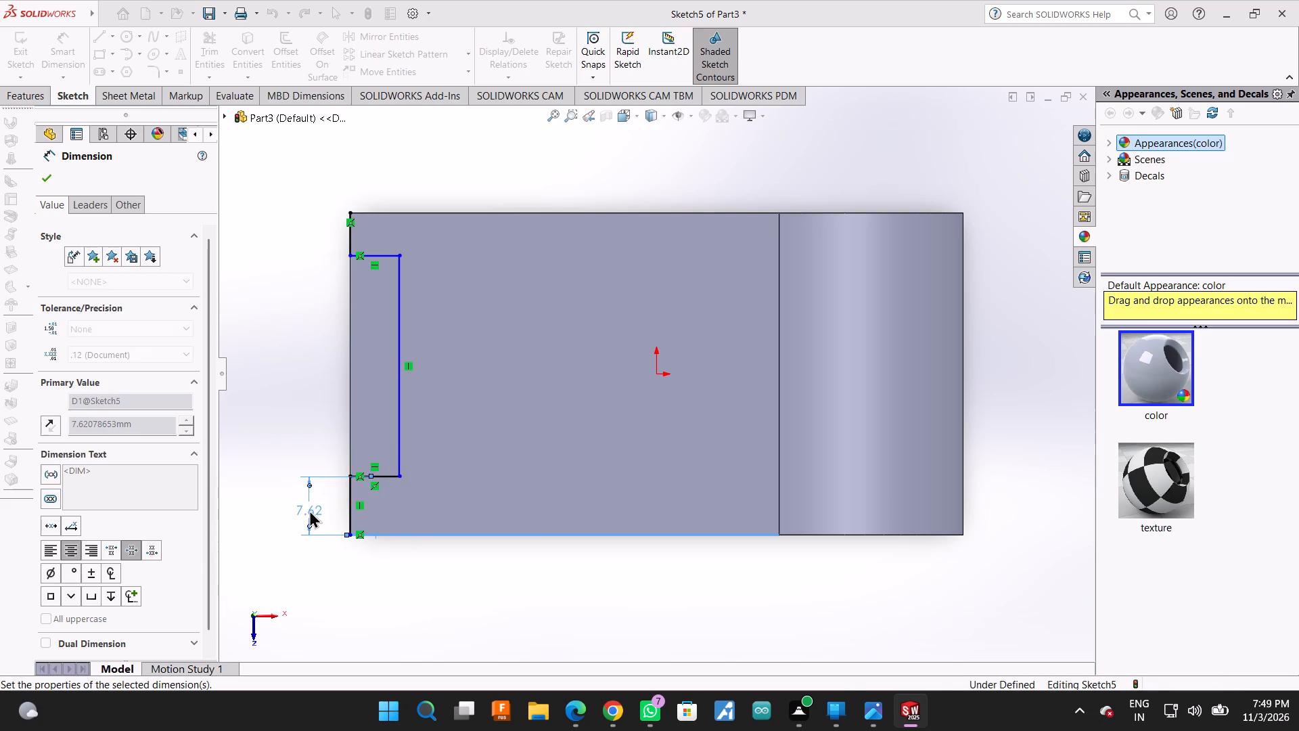
Dimension the notch's other side line 10 mm from the top face's back edge.
click(384, 255)
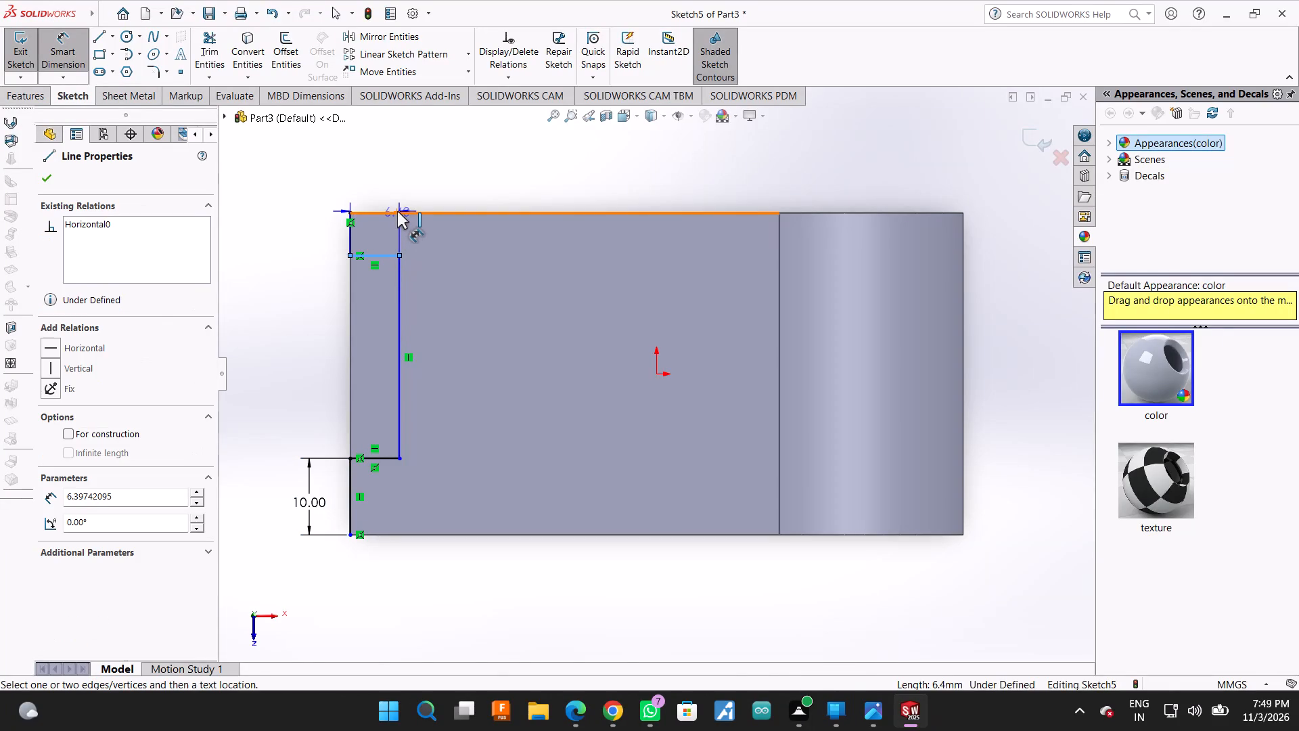
click(397, 211)
click(299, 235)
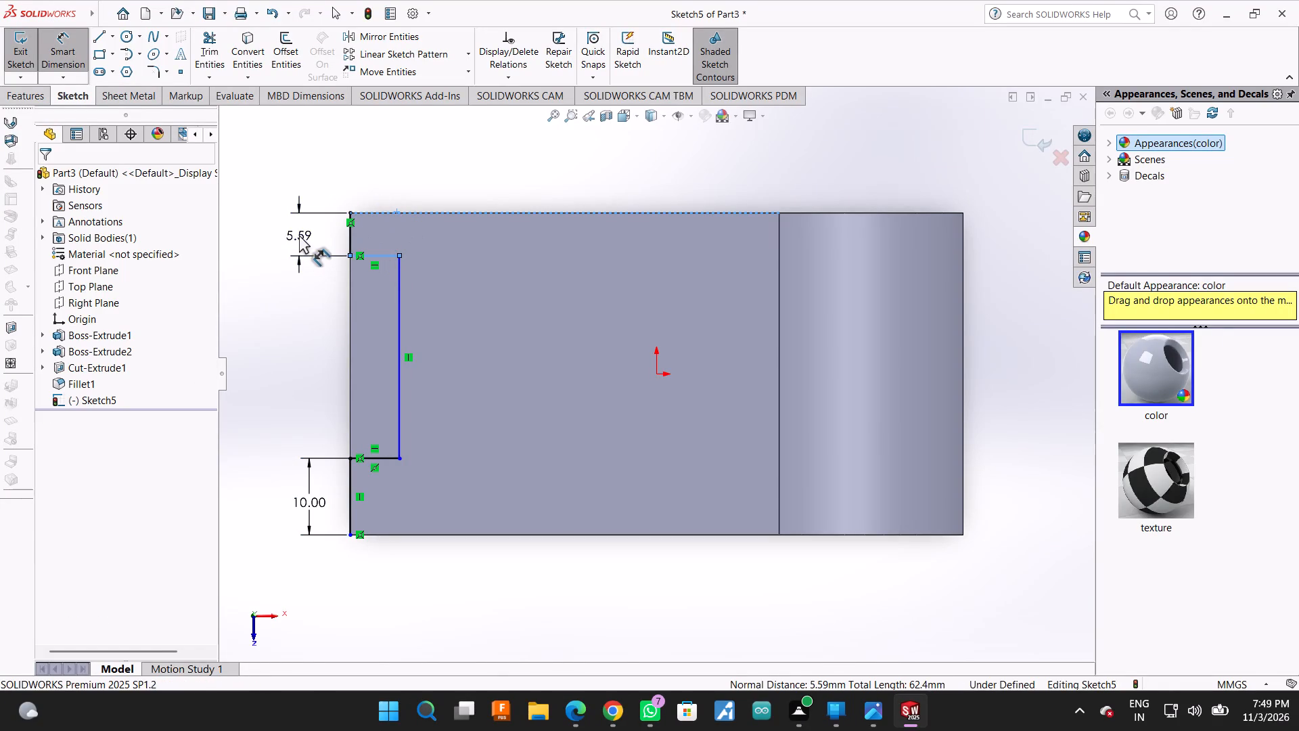
text(10)
key(Return)
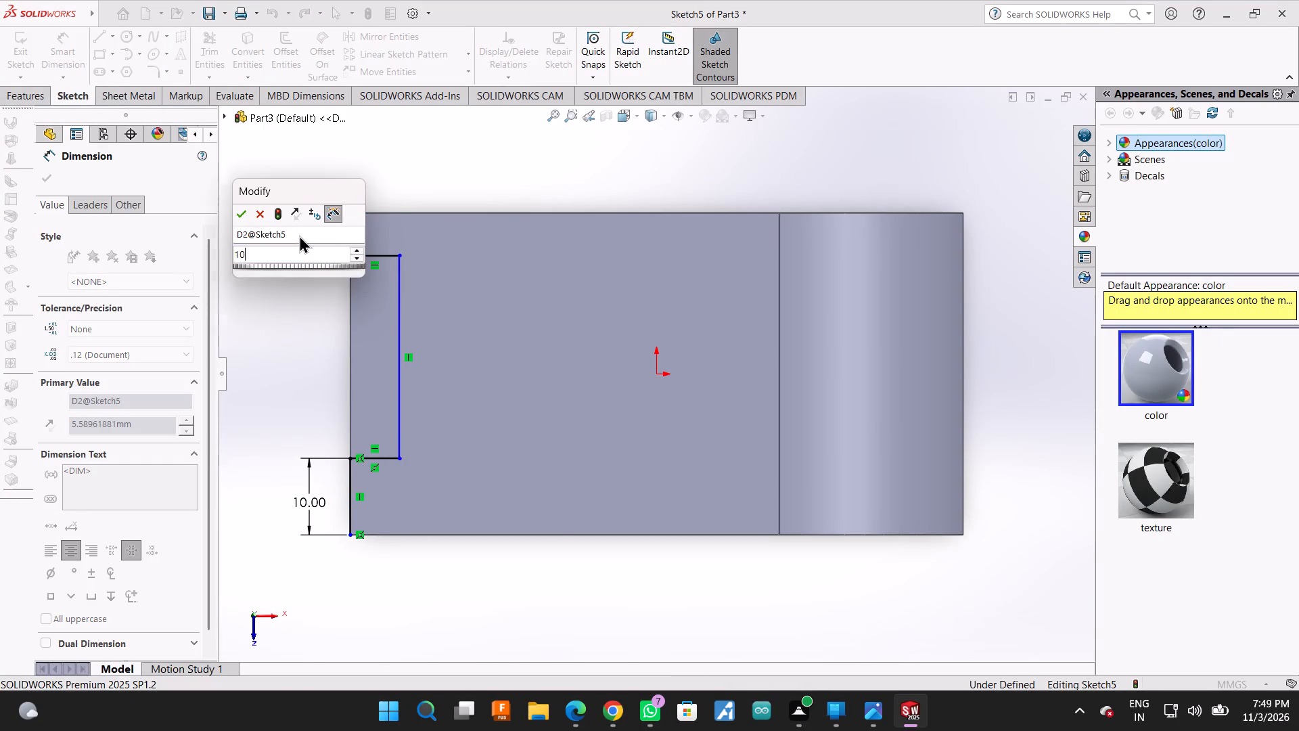
Dimension the length of the notch's inner line, parallel to the unfilleted end edge.
click(394, 345)
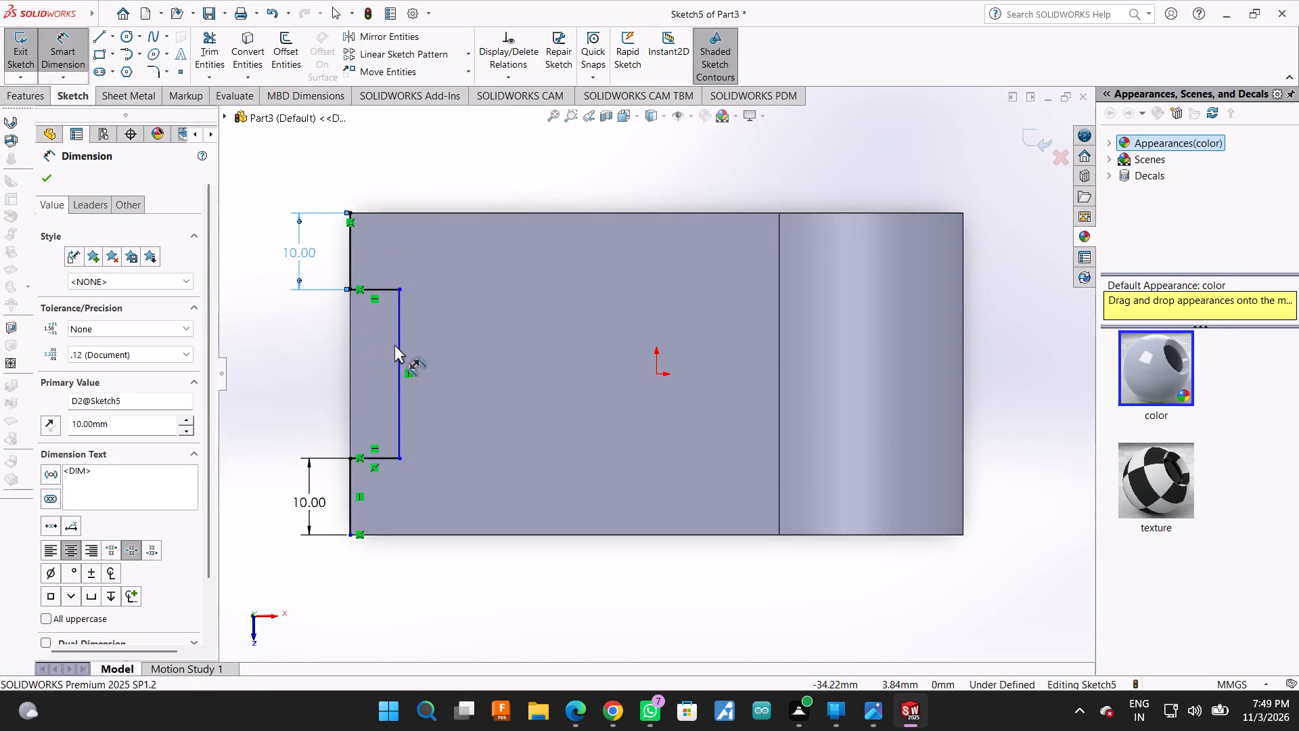
click(398, 345)
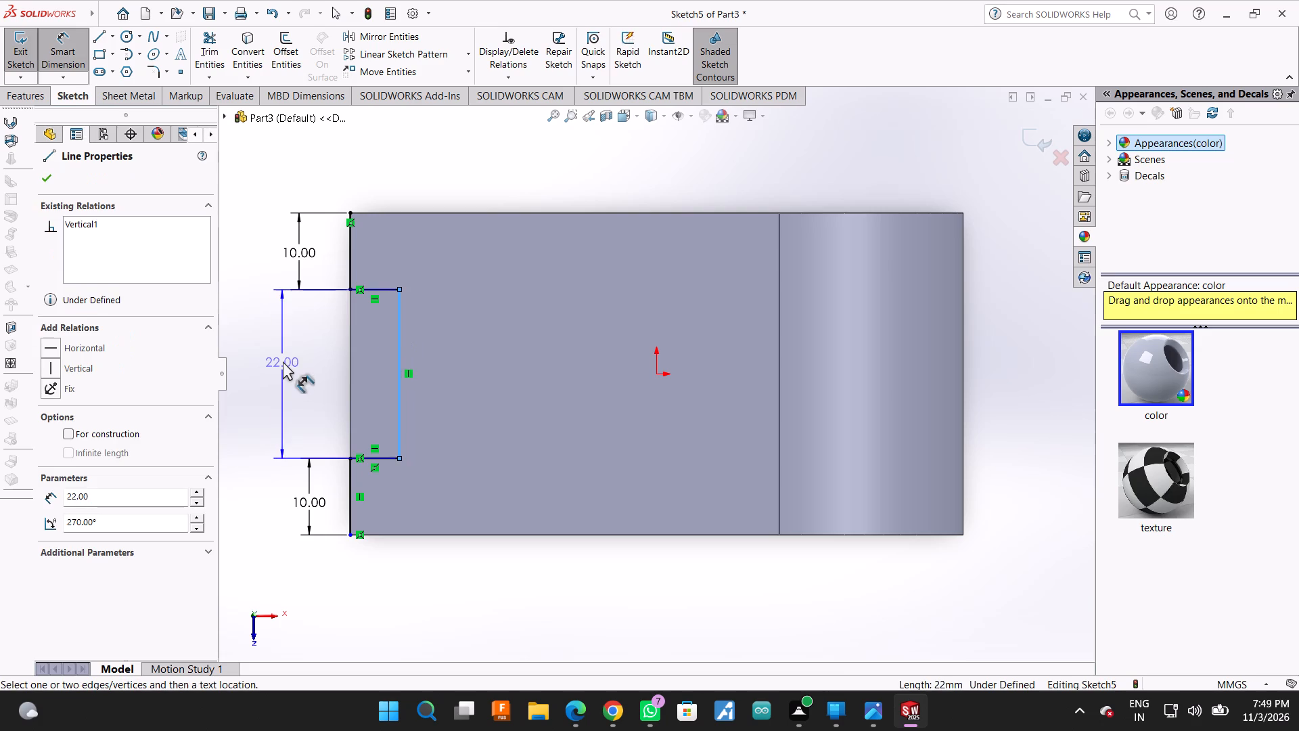
click(283, 361)
click(755, 340)
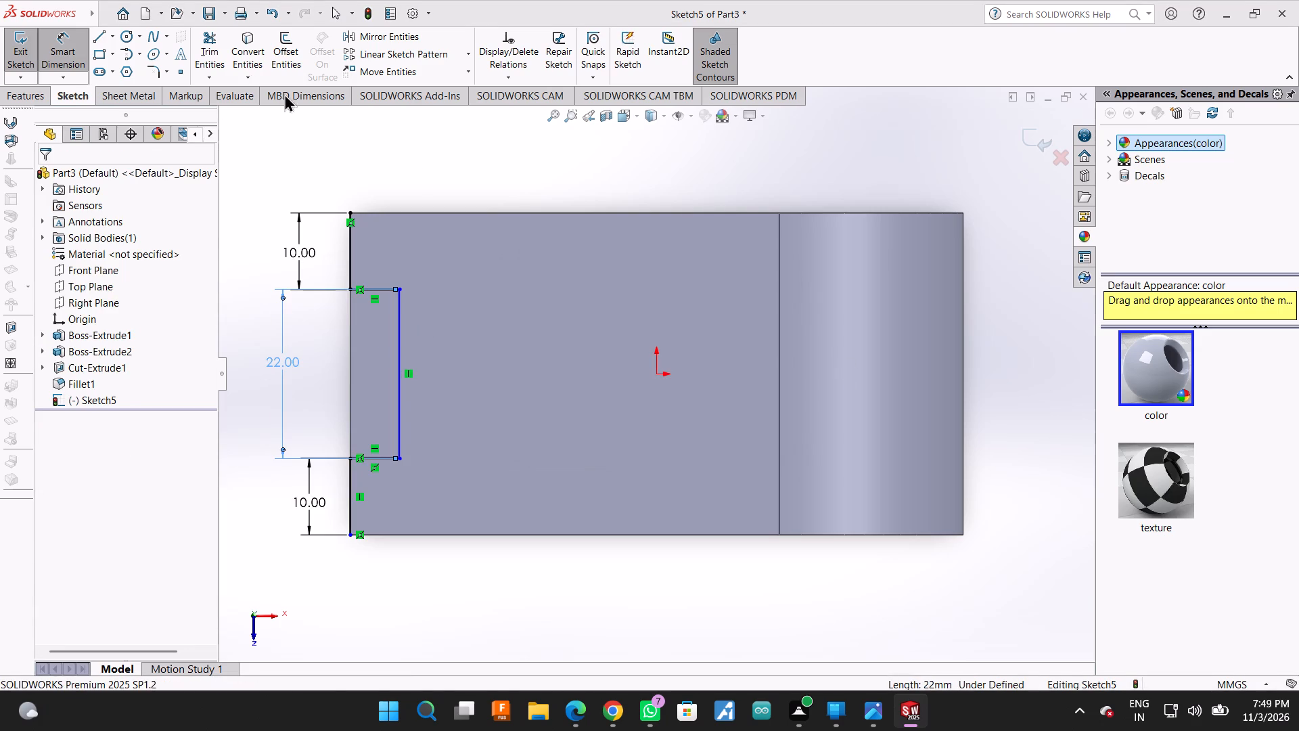
Close the notch profile with a 22 mm line along the end edge between its two side lines.
click(93, 37)
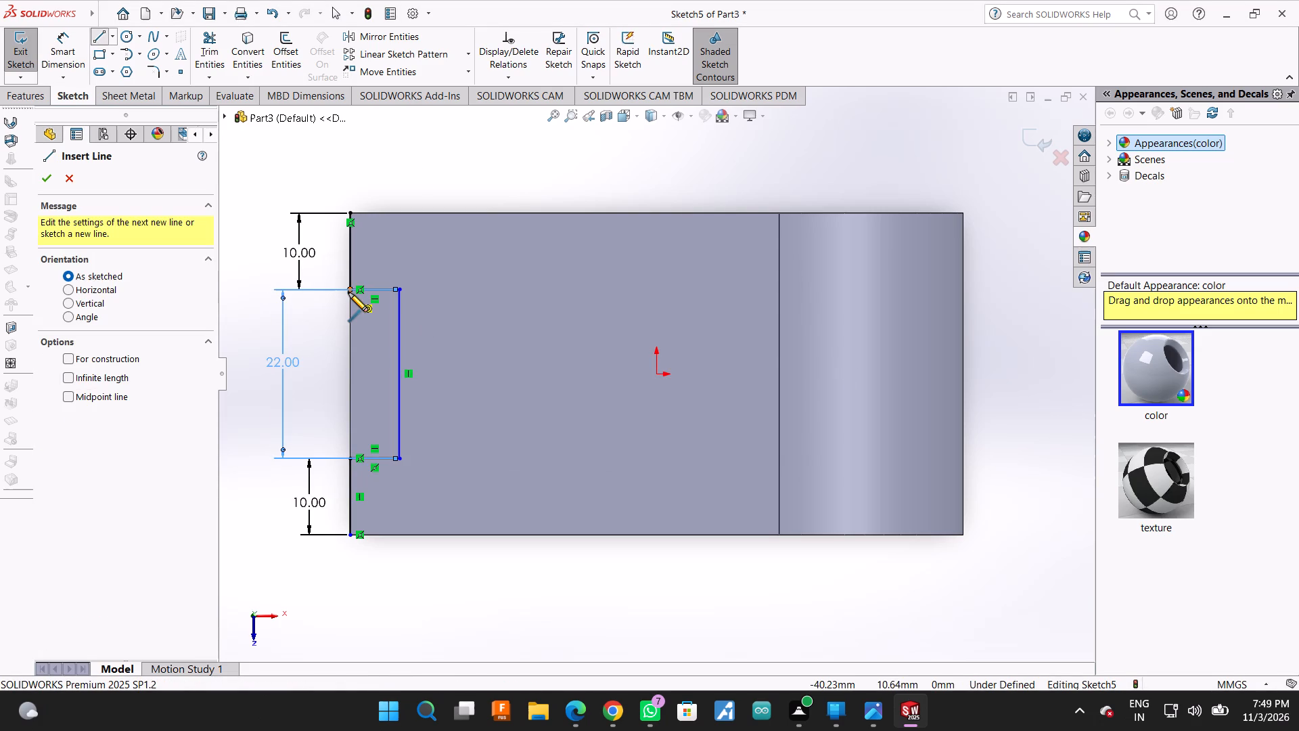
click(348, 292)
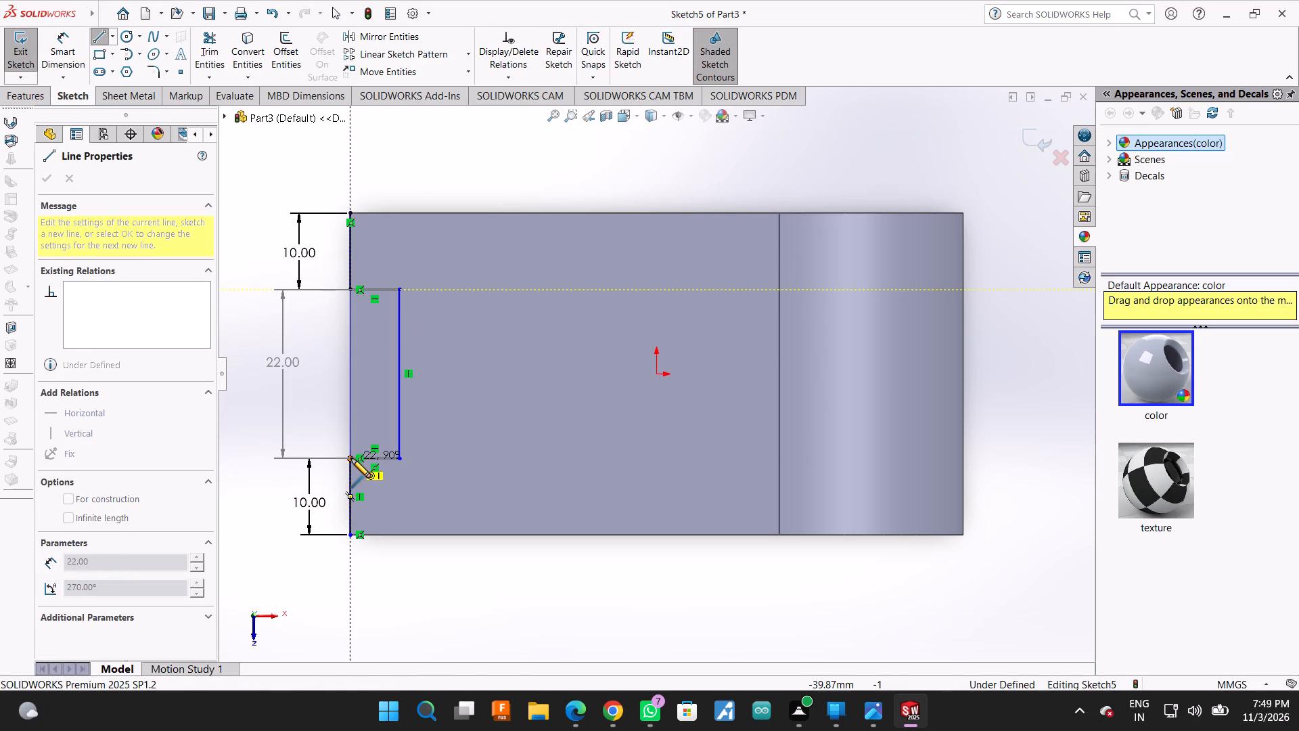
click(351, 458)
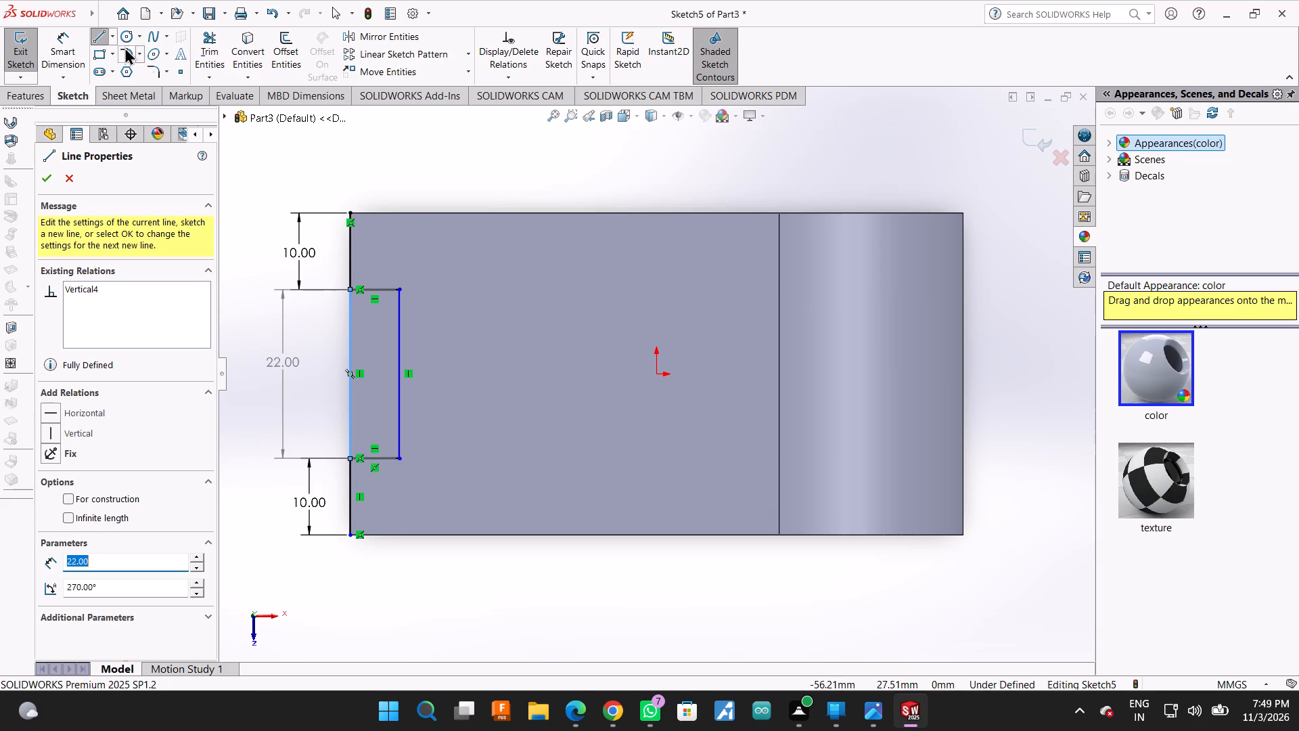
click(45, 179)
click(45, 179)
Trim away the leftover sketch segments along the end edge on both sides of the notch profile.
click(196, 41)
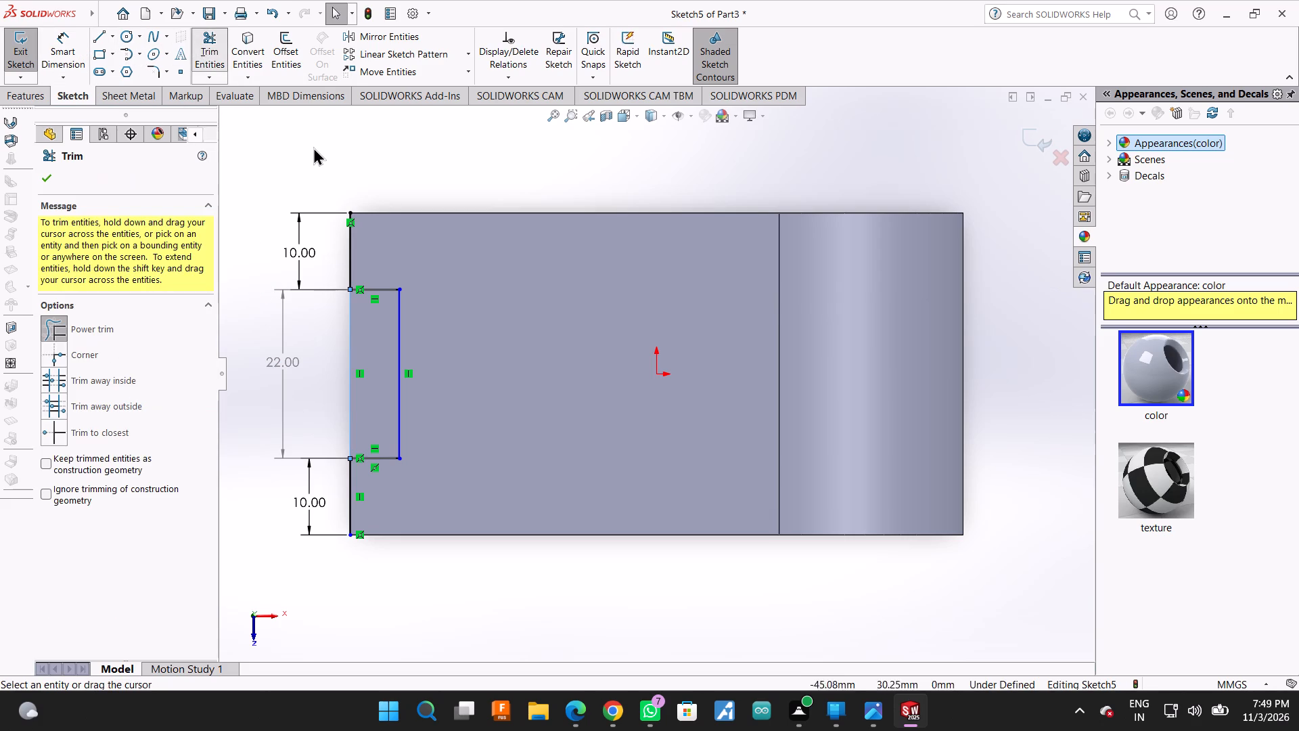
drag(307, 233, 384, 239)
drag(395, 514, 334, 533)
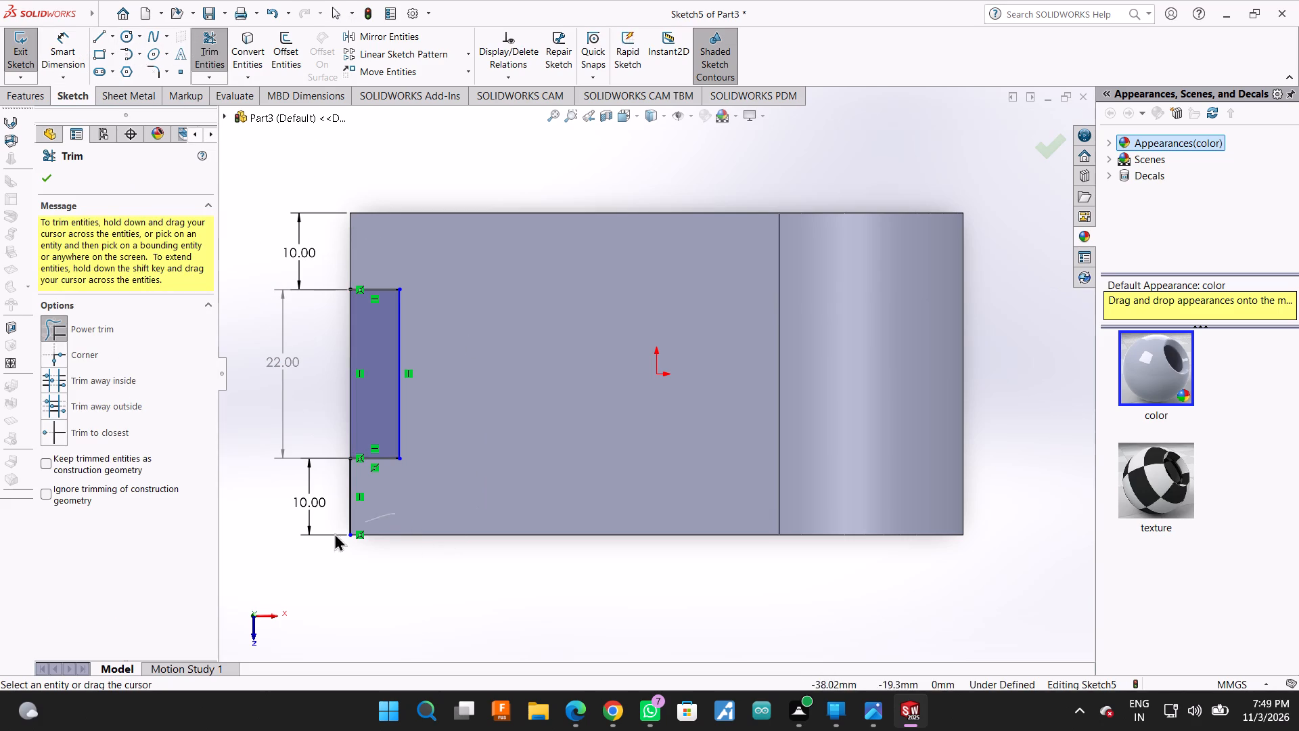
drag(334, 533, 299, 544)
click(28, 179)
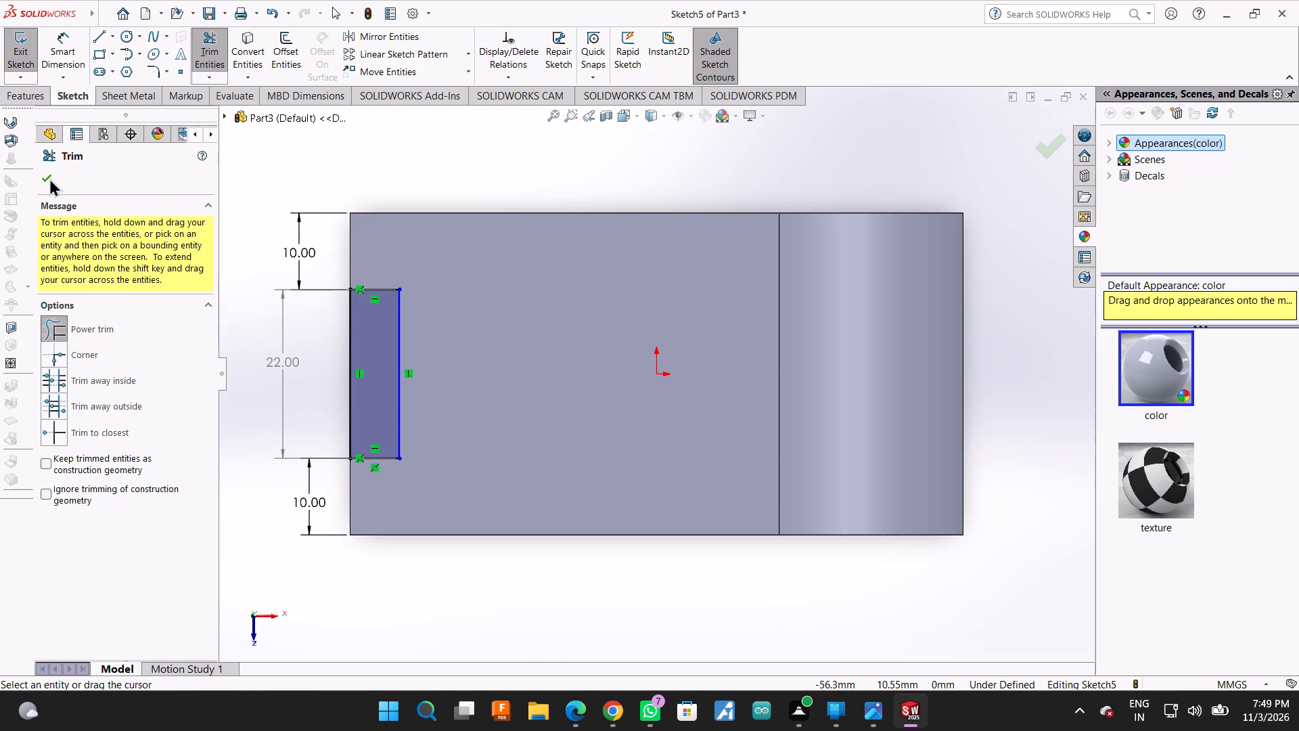
click(49, 178)
click(343, 169)
click(45, 180)
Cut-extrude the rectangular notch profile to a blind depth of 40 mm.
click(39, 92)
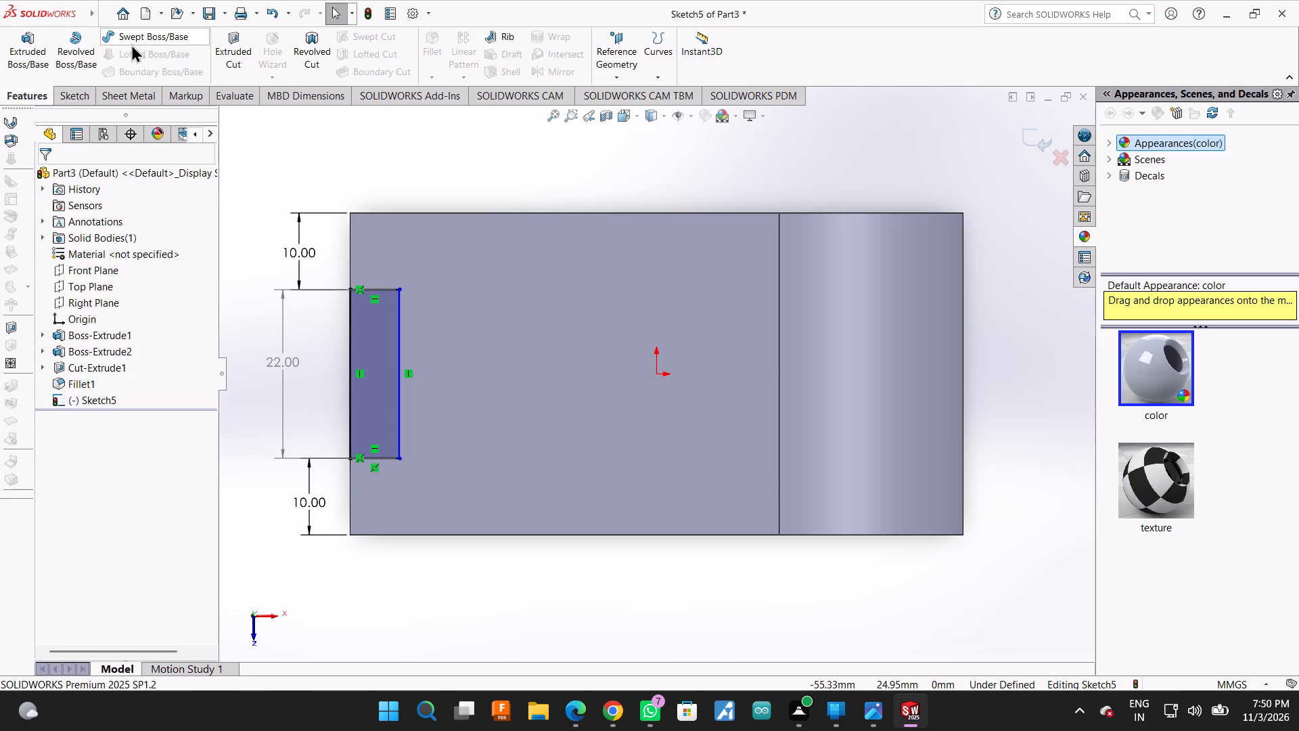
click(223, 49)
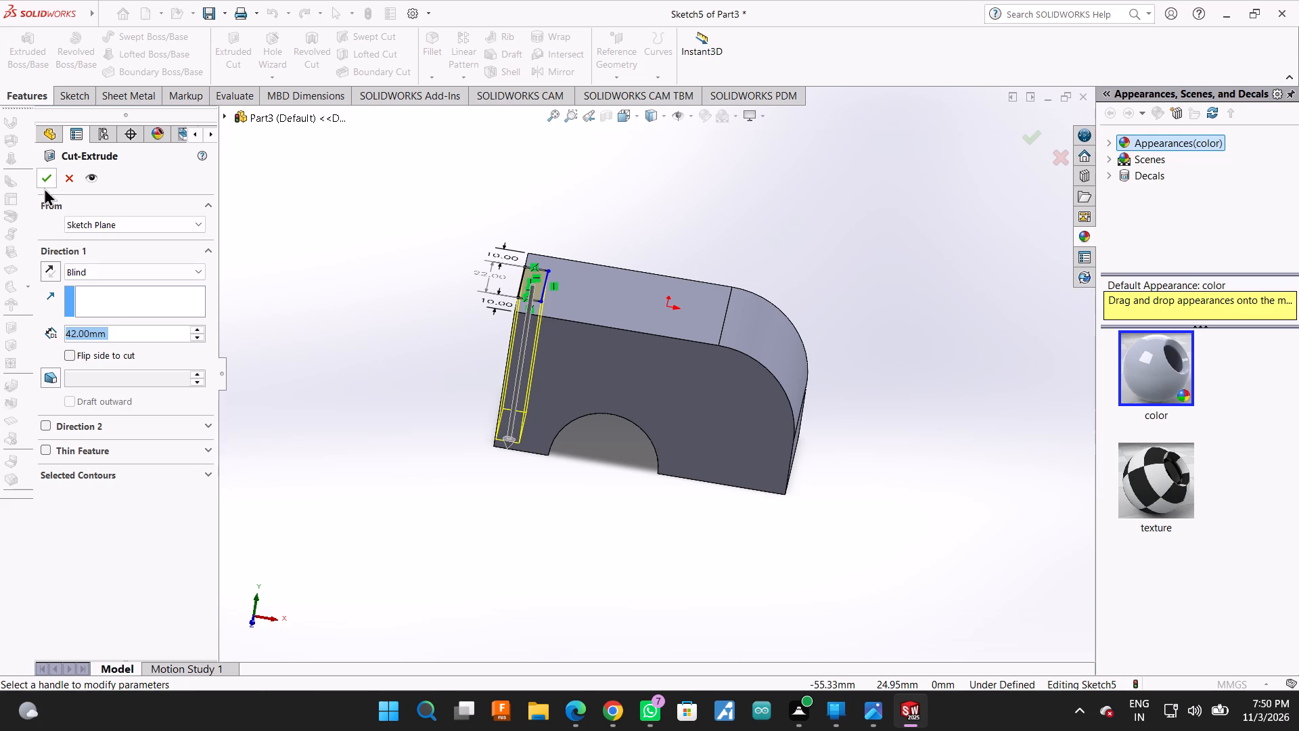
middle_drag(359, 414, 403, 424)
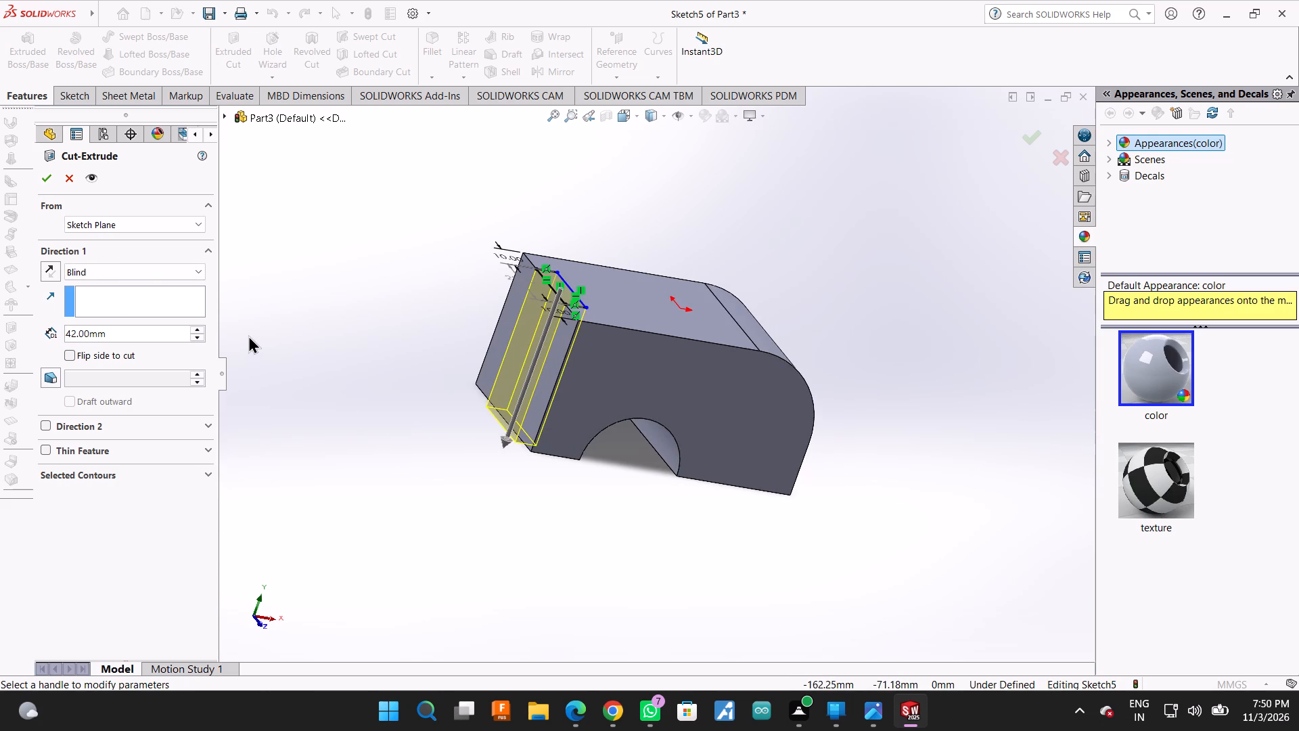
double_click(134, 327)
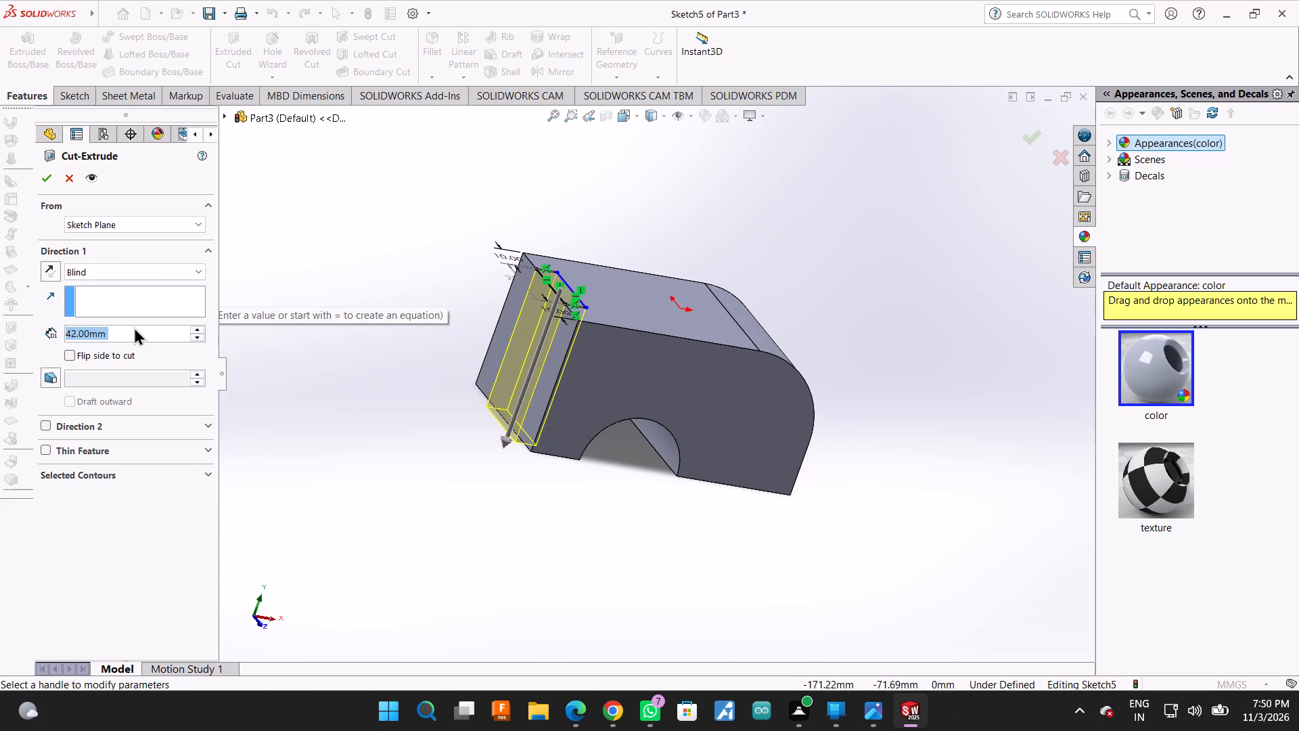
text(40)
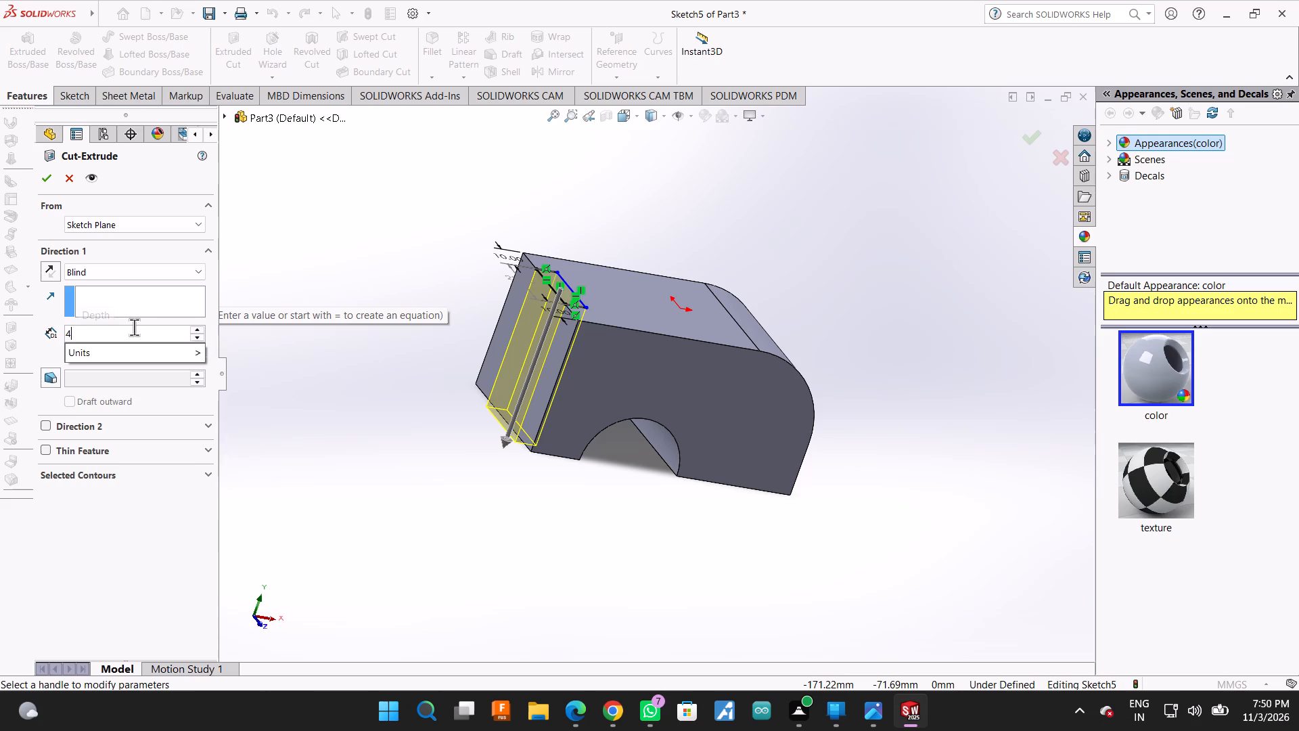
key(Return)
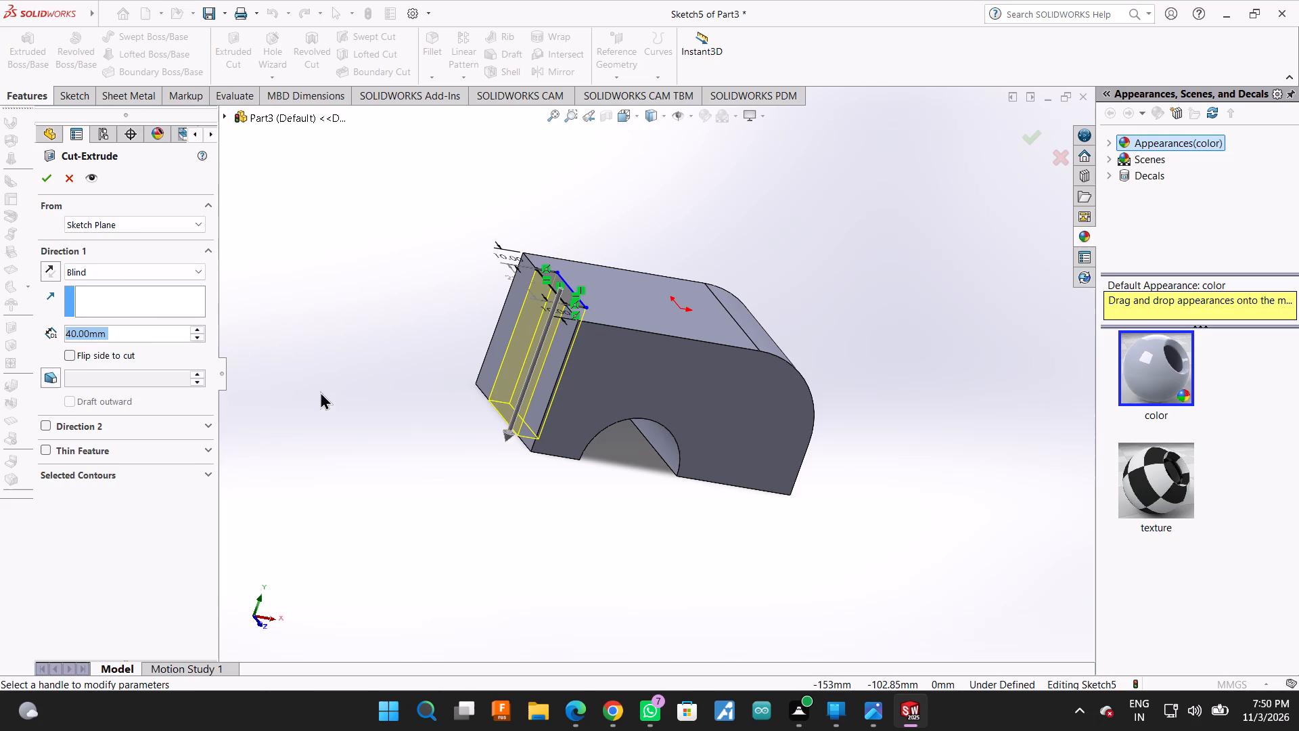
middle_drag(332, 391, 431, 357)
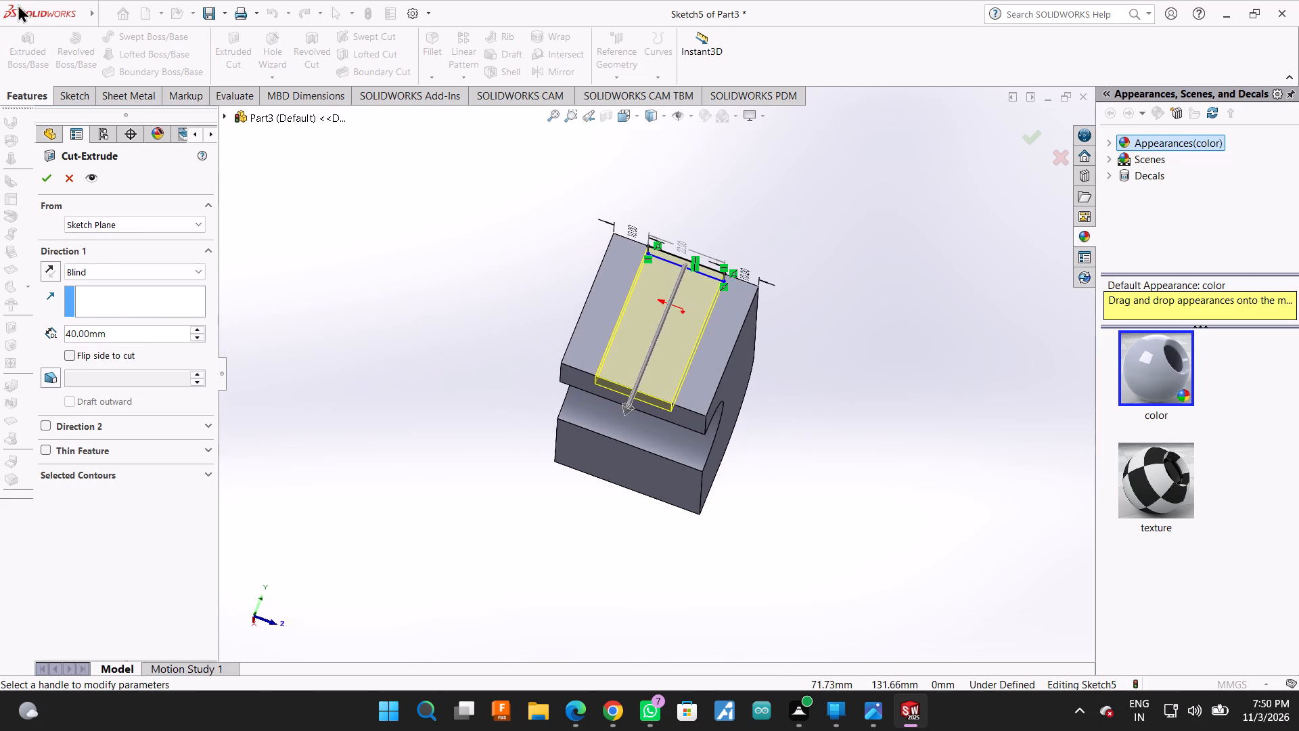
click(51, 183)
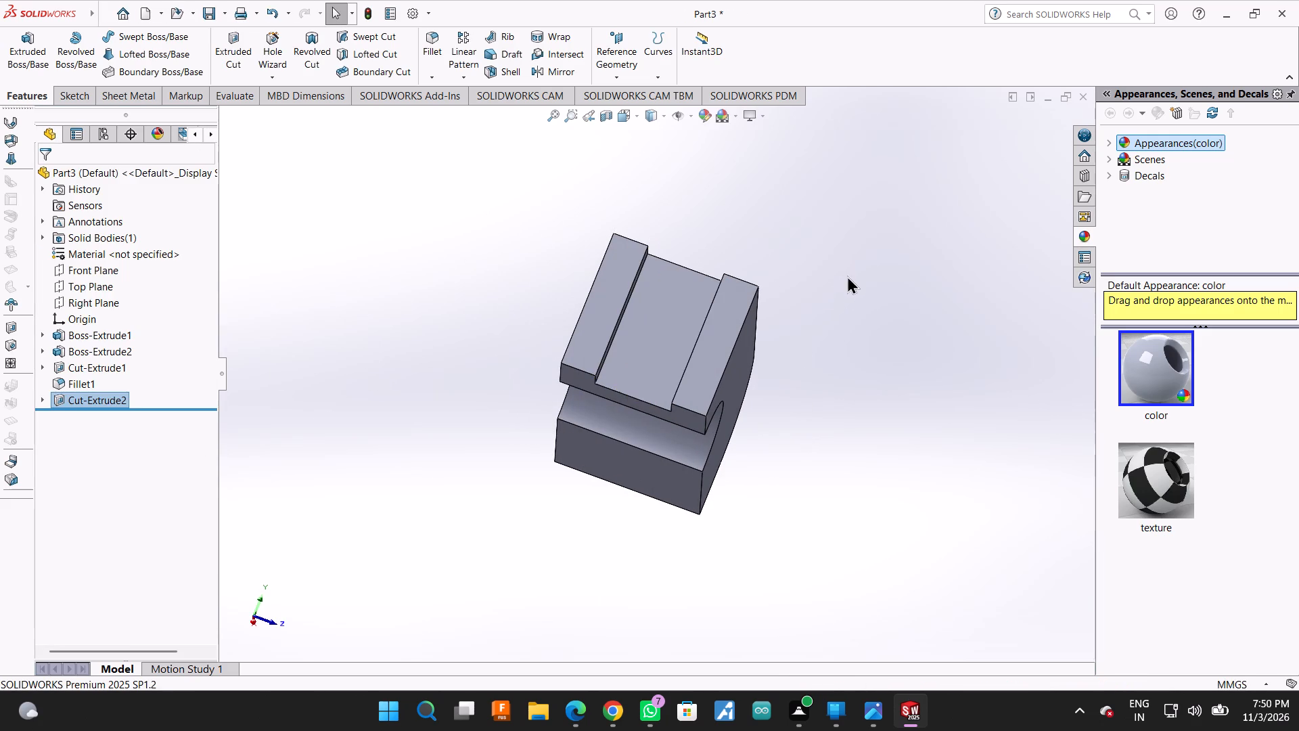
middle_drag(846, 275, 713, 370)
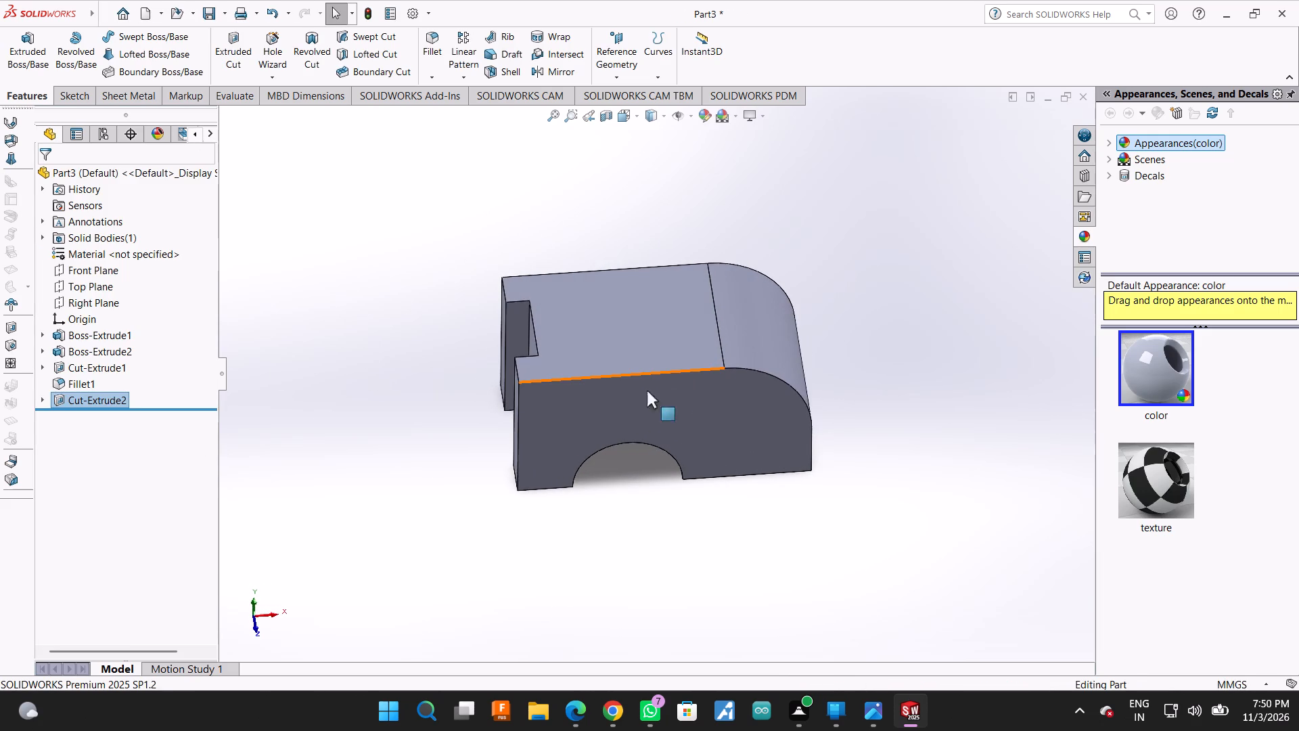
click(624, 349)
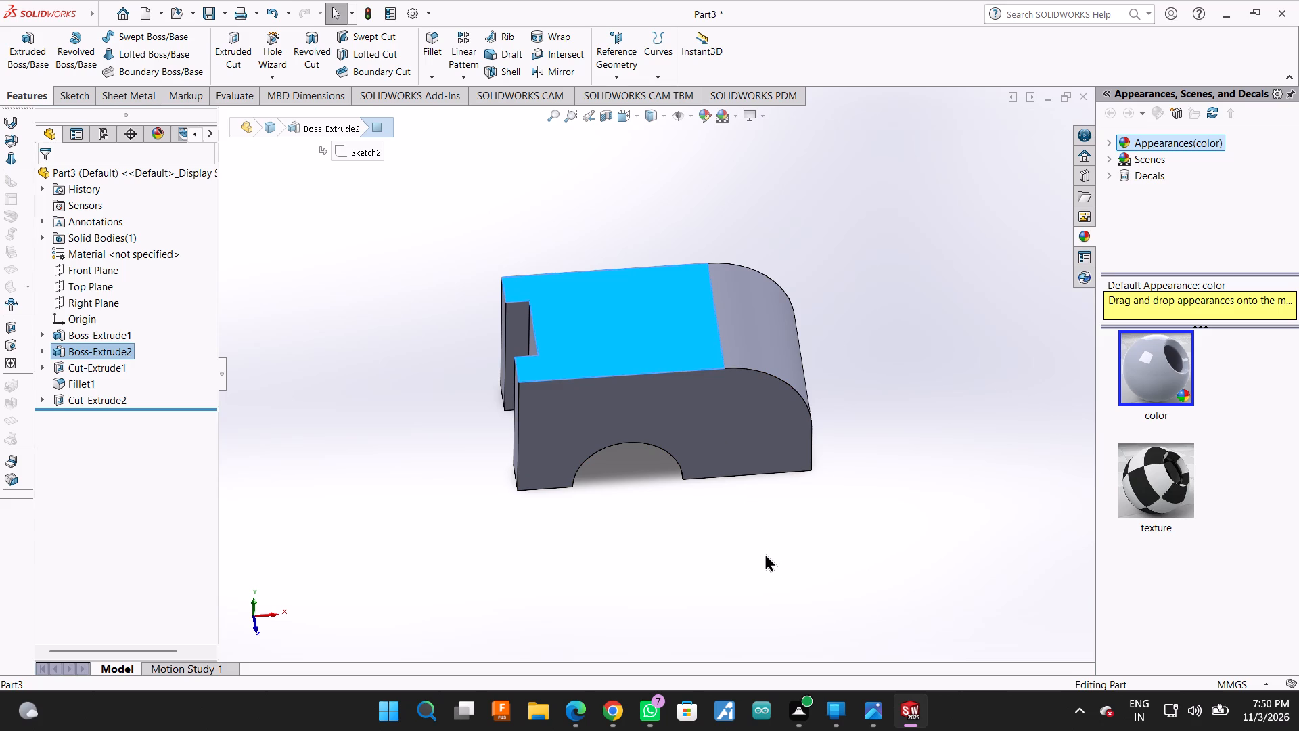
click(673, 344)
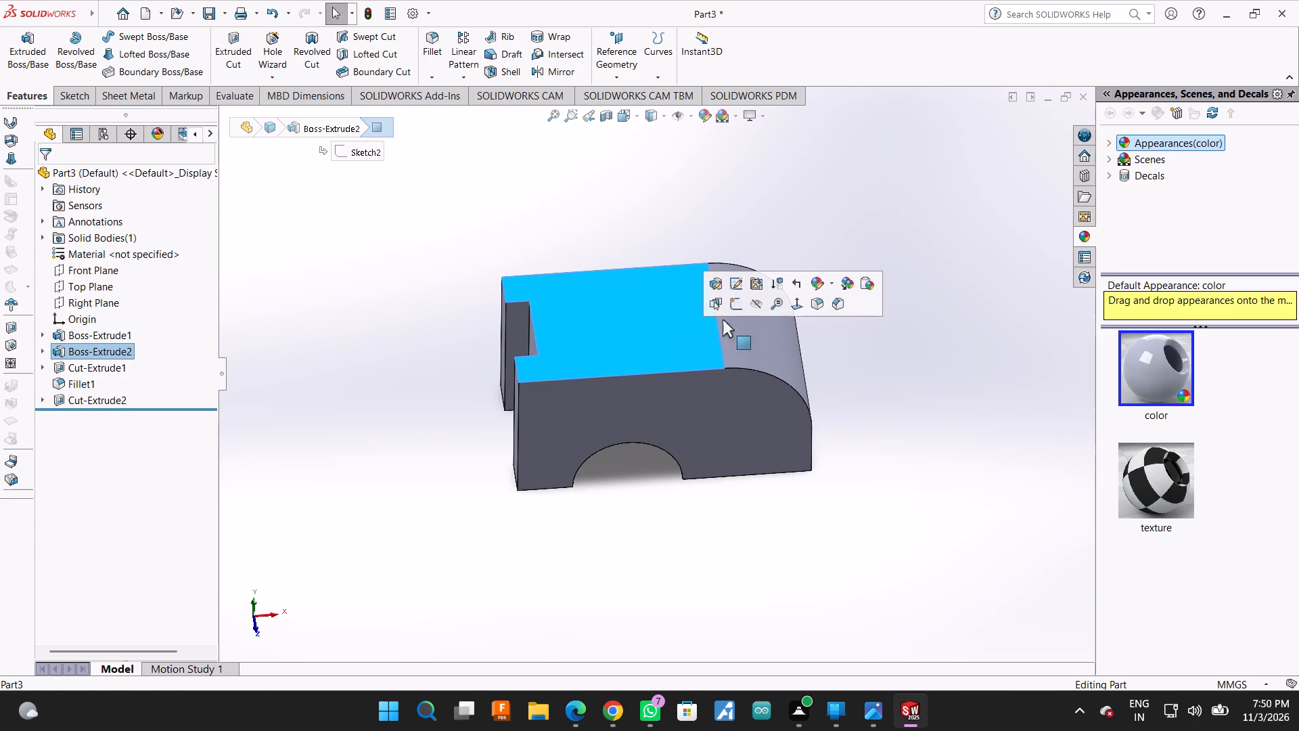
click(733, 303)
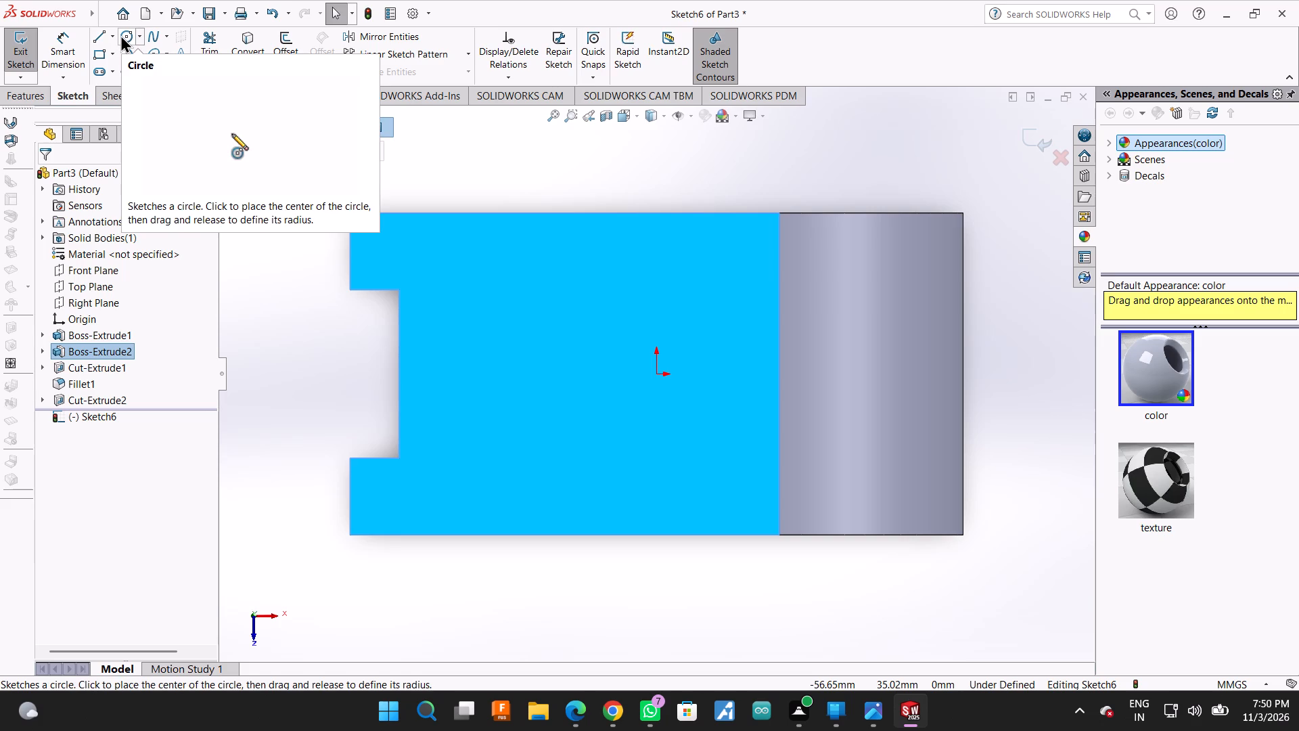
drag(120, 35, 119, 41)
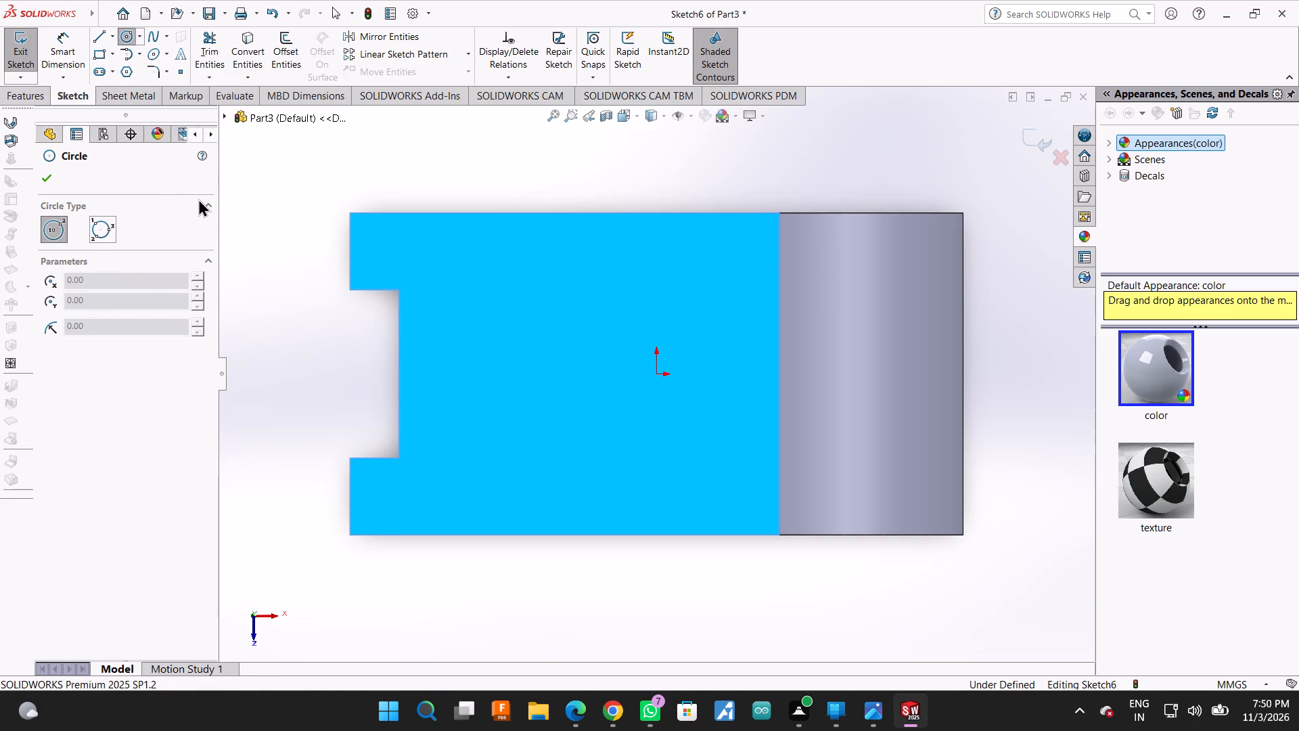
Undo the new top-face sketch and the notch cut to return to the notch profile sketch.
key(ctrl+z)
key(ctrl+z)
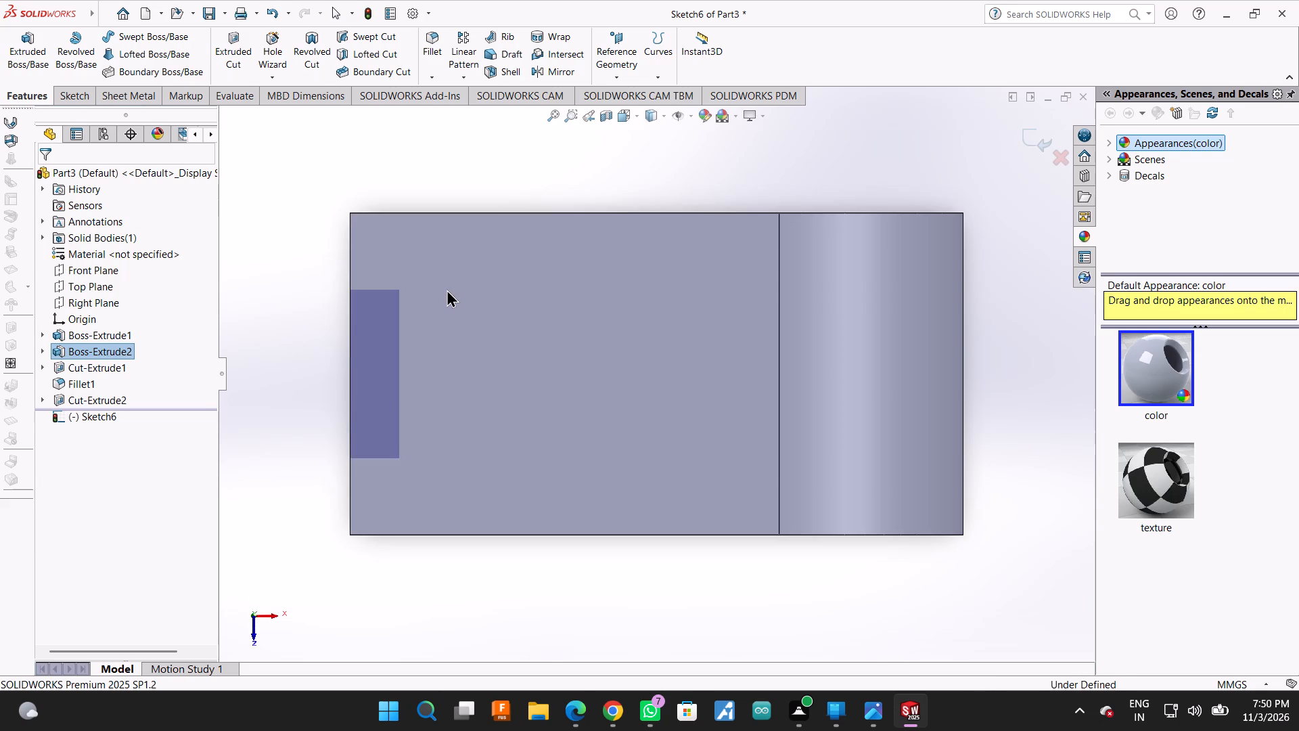
Dimension the notch's side line nearest the back face to make the notch 8 mm deep from the end edge.
click(54, 49)
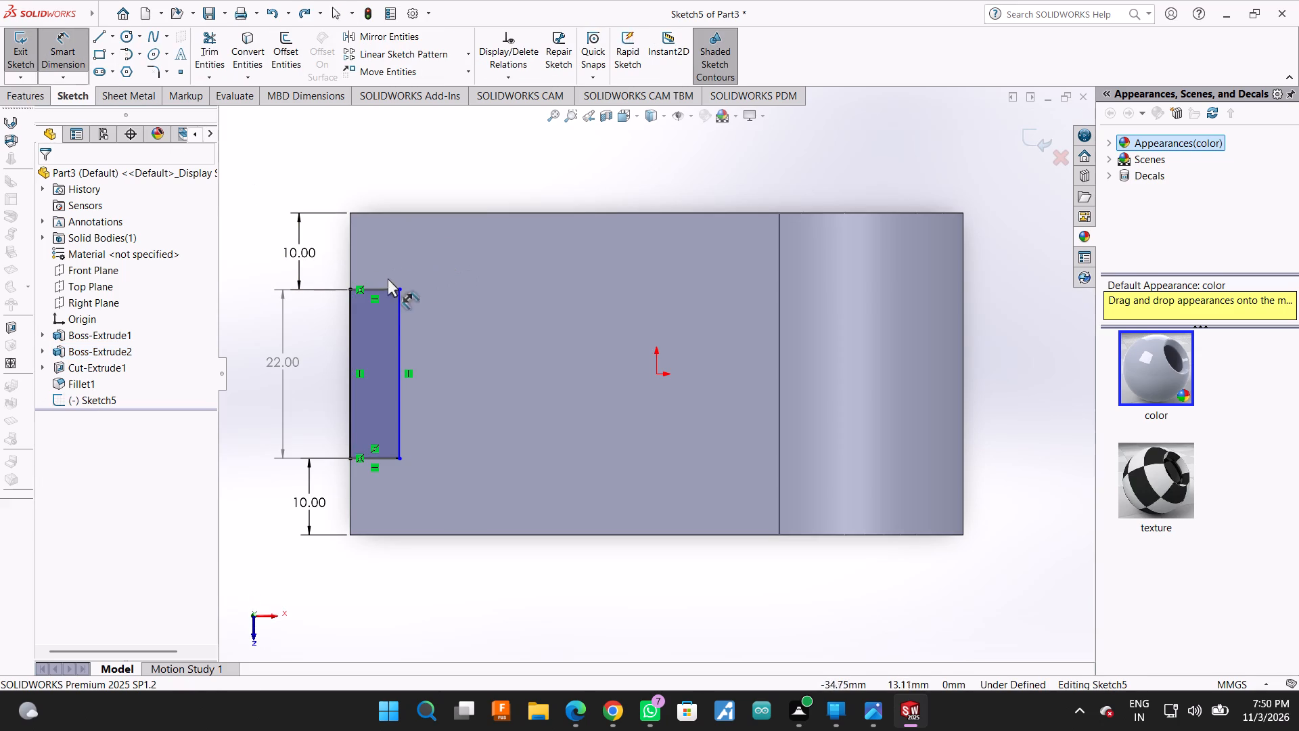
click(381, 286)
click(382, 167)
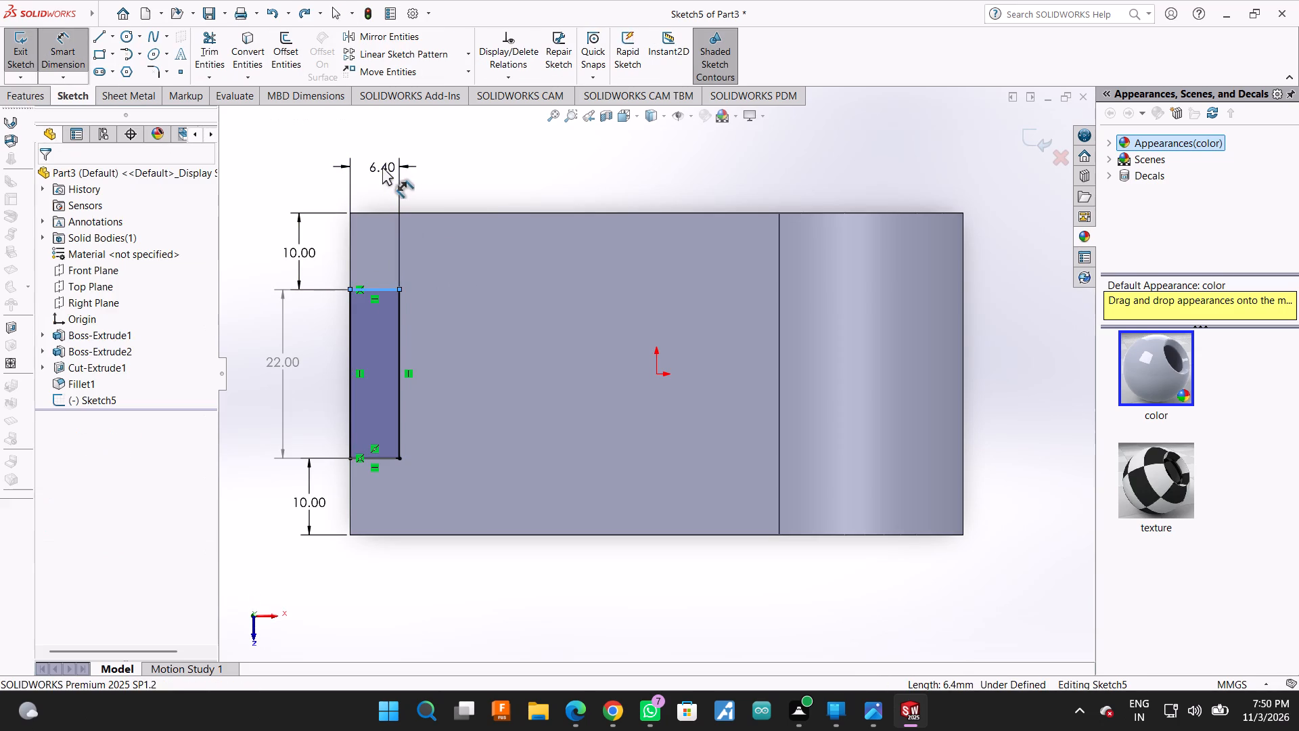
key(8)
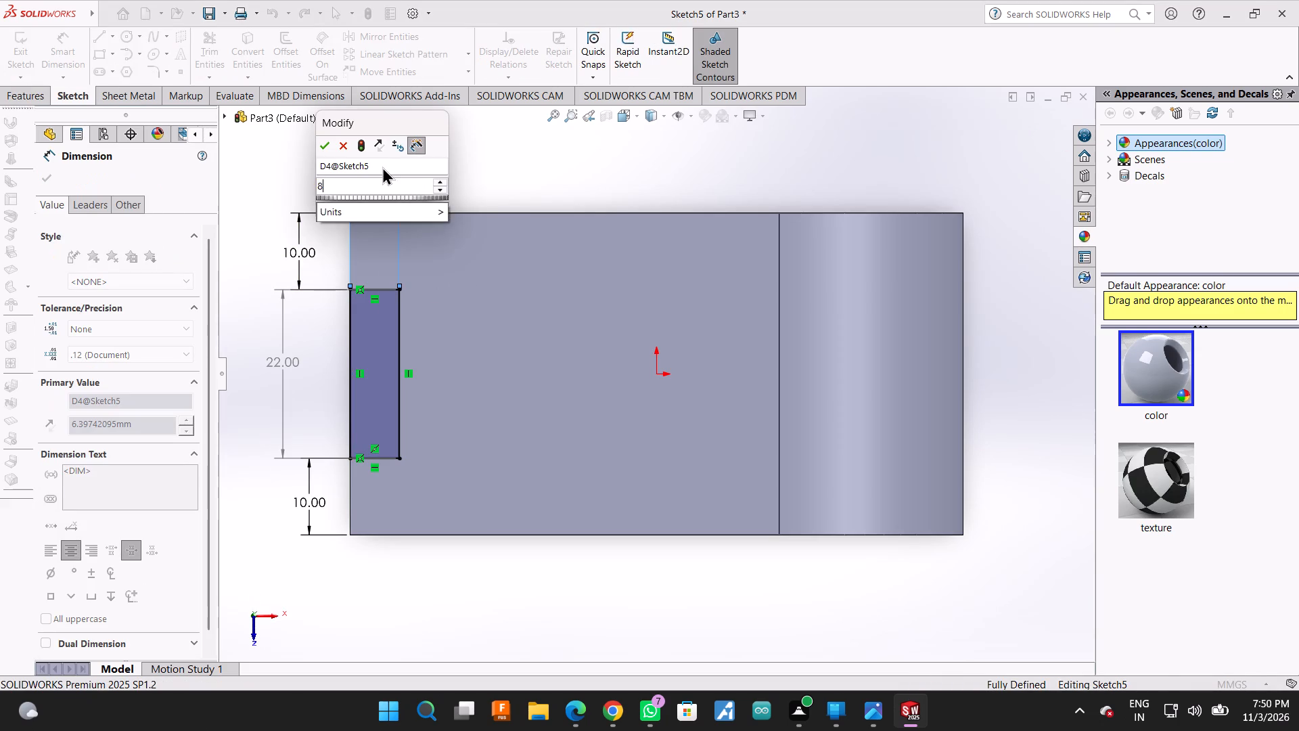
key(Return)
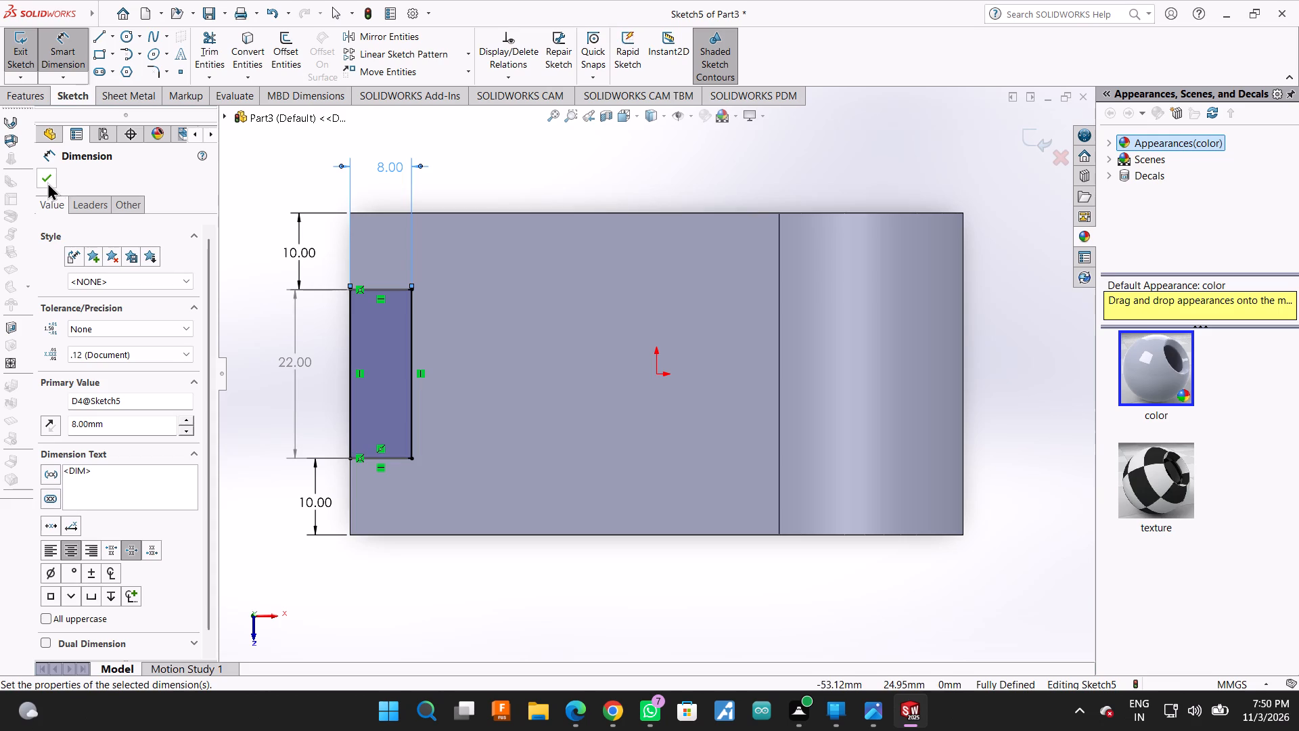
click(47, 182)
Cut-extrude the resized notch profile to a blind depth of 40 mm.
click(29, 98)
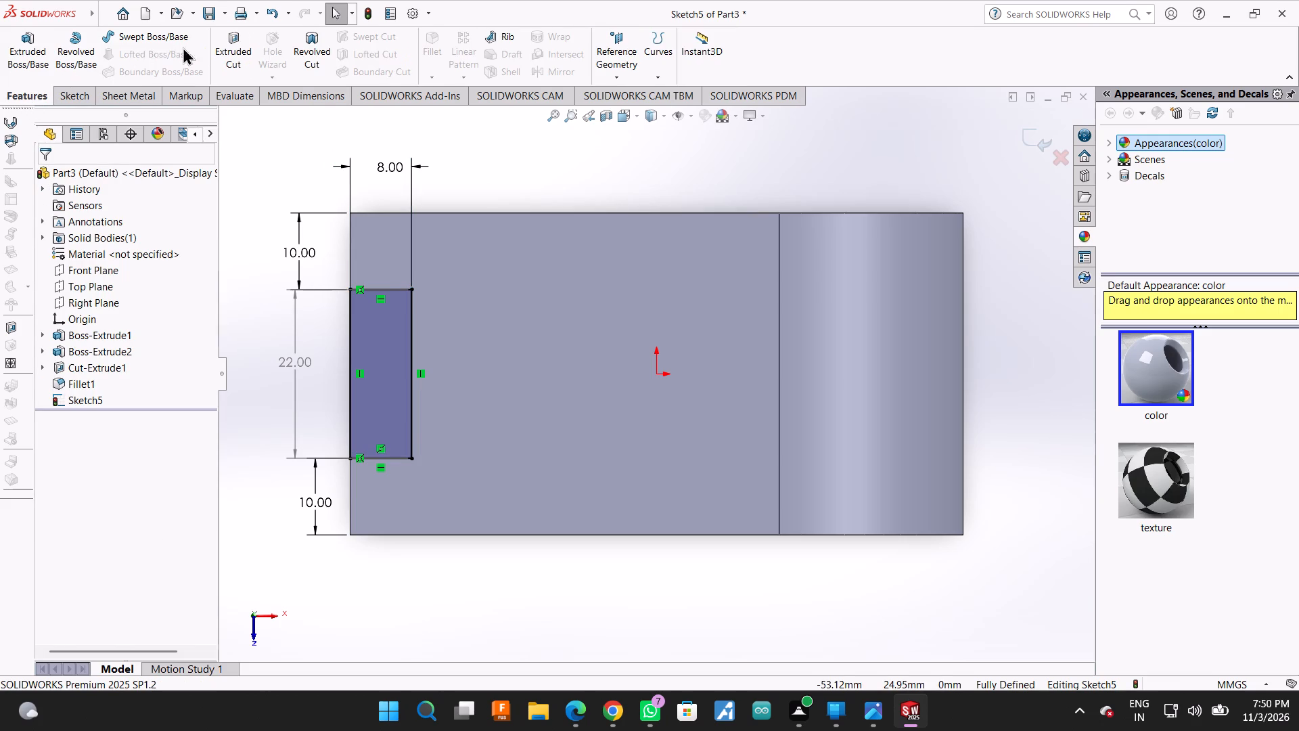
click(230, 38)
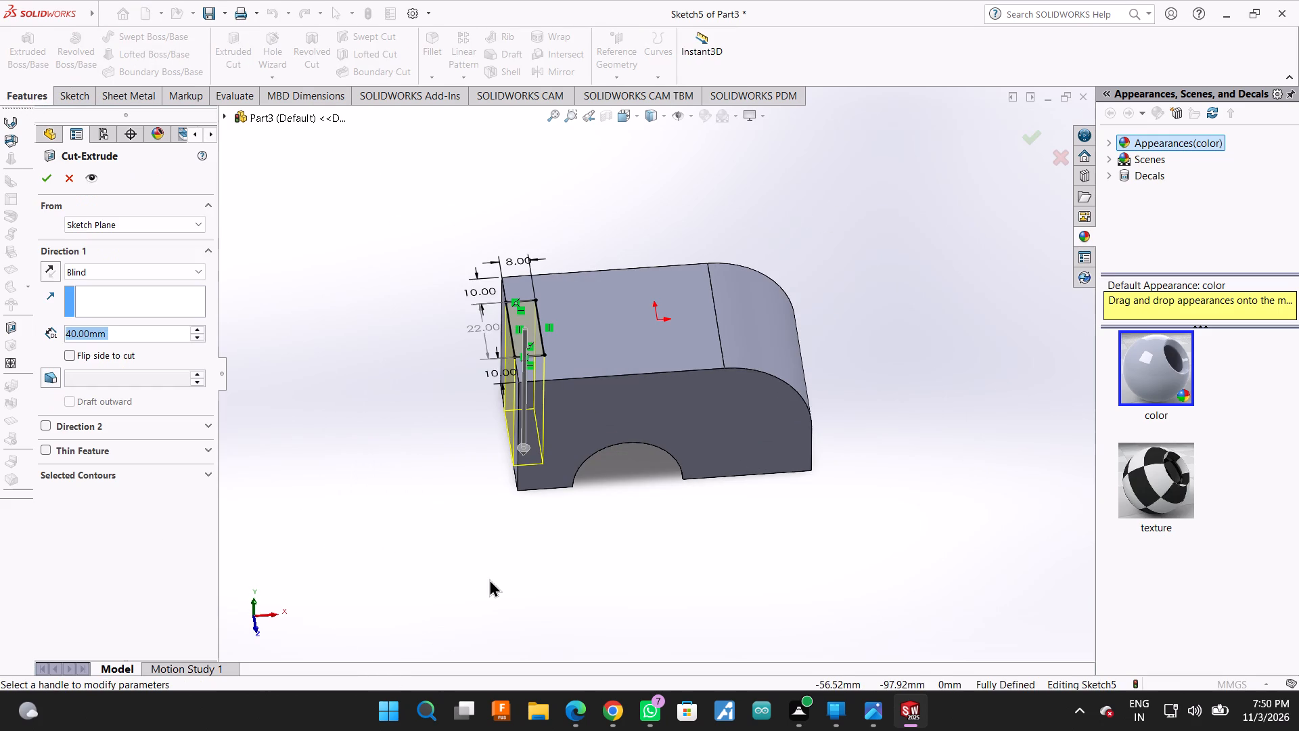
click(51, 179)
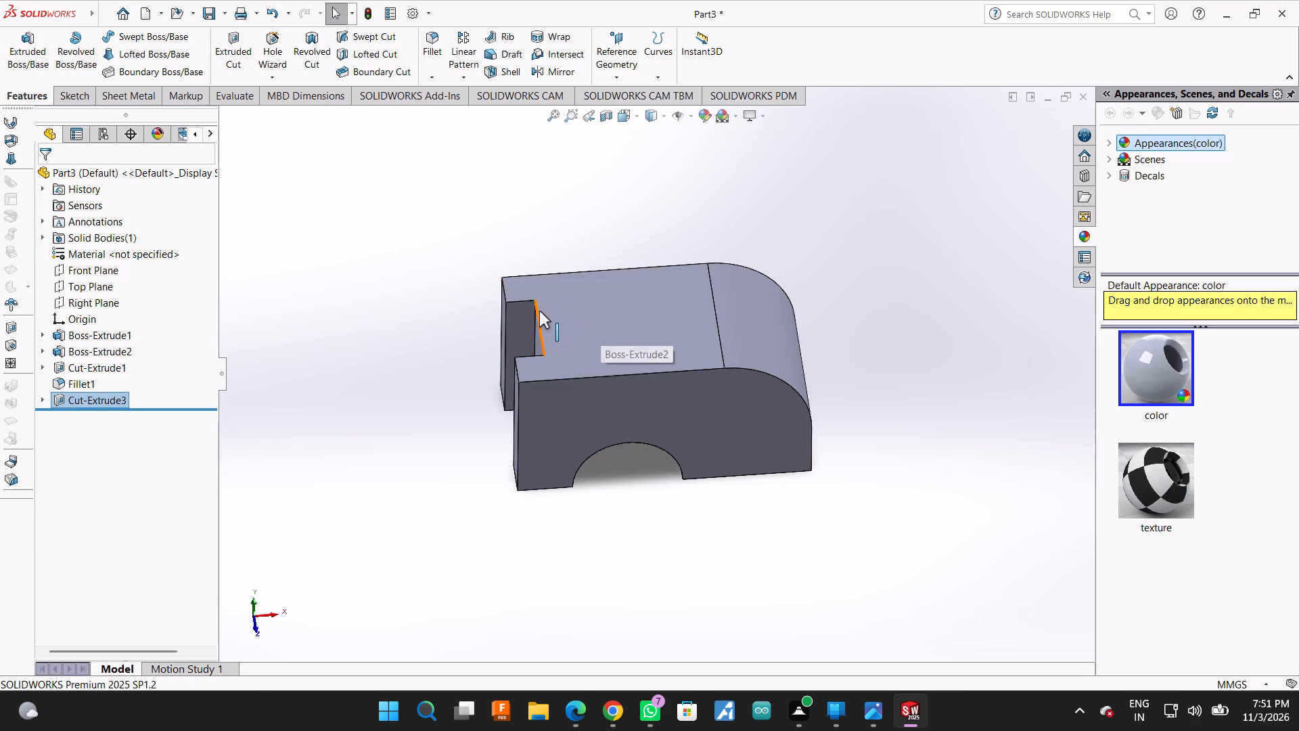
Sketch a circle of about 7.7 mm radius on the top face, centred about 19.3 mm from the origin towards the notch on the part's centreline.
click(573, 325)
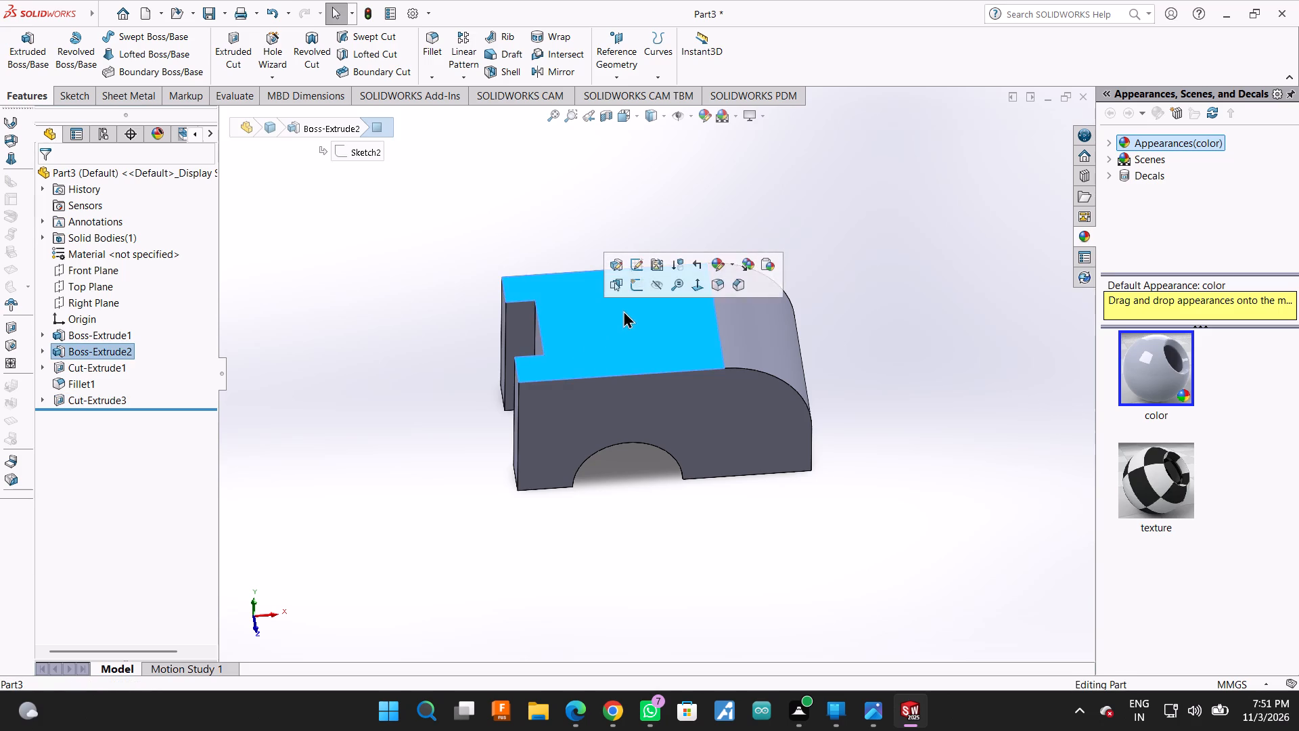
click(629, 288)
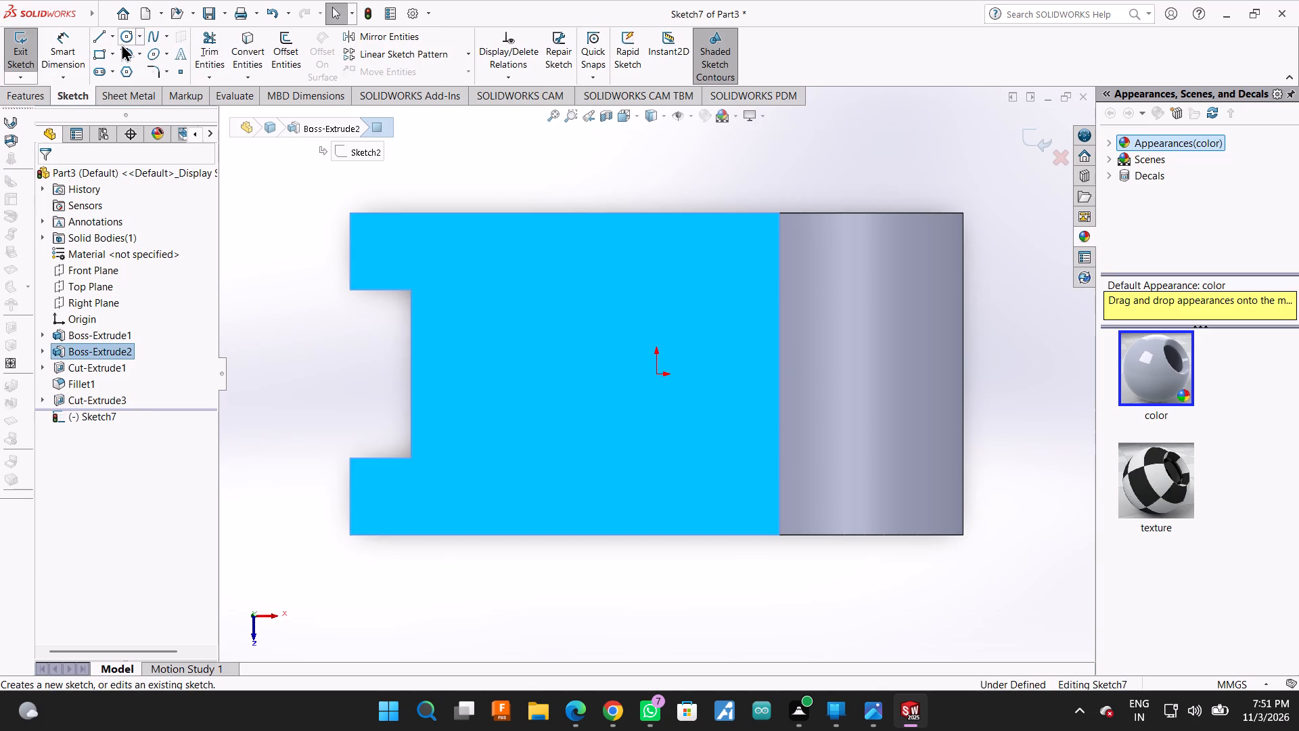
click(121, 43)
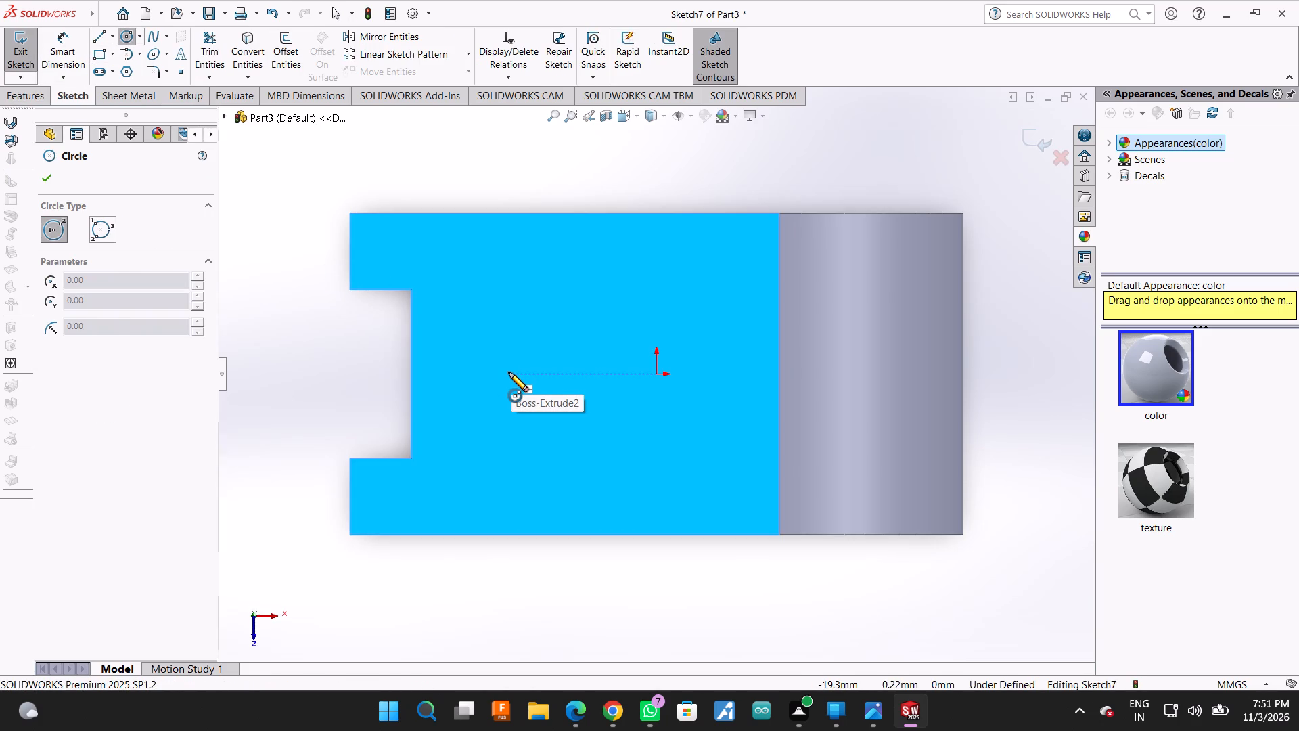
click(509, 372)
click(567, 382)
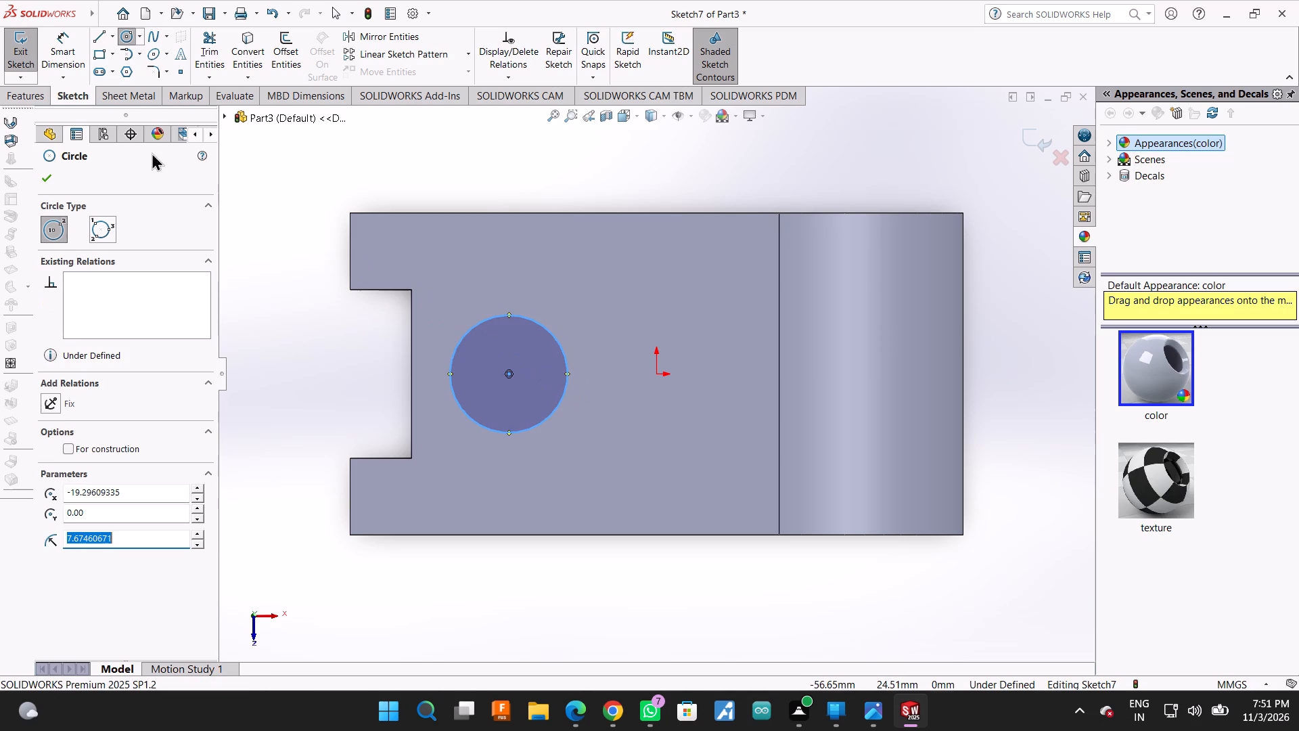
click(52, 176)
Dimension the top-face circle to a diameter of 16 mm.
click(57, 43)
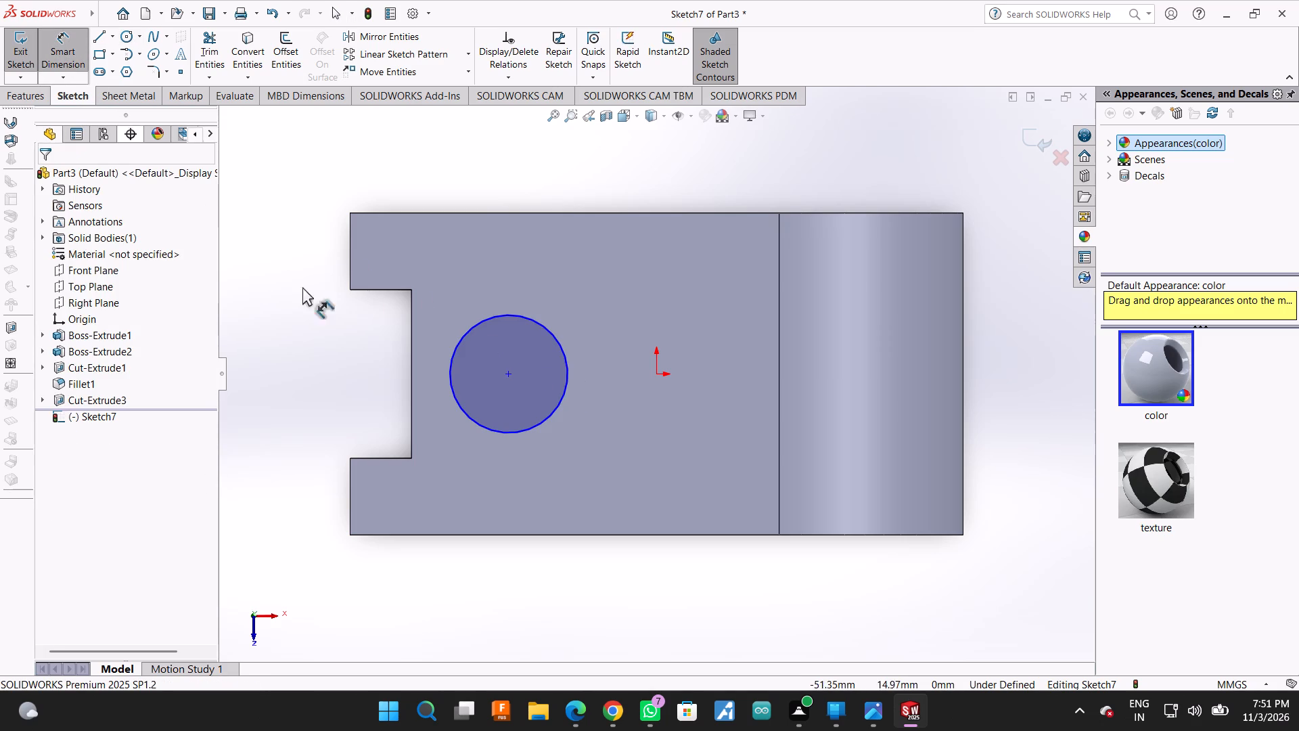
click(478, 320)
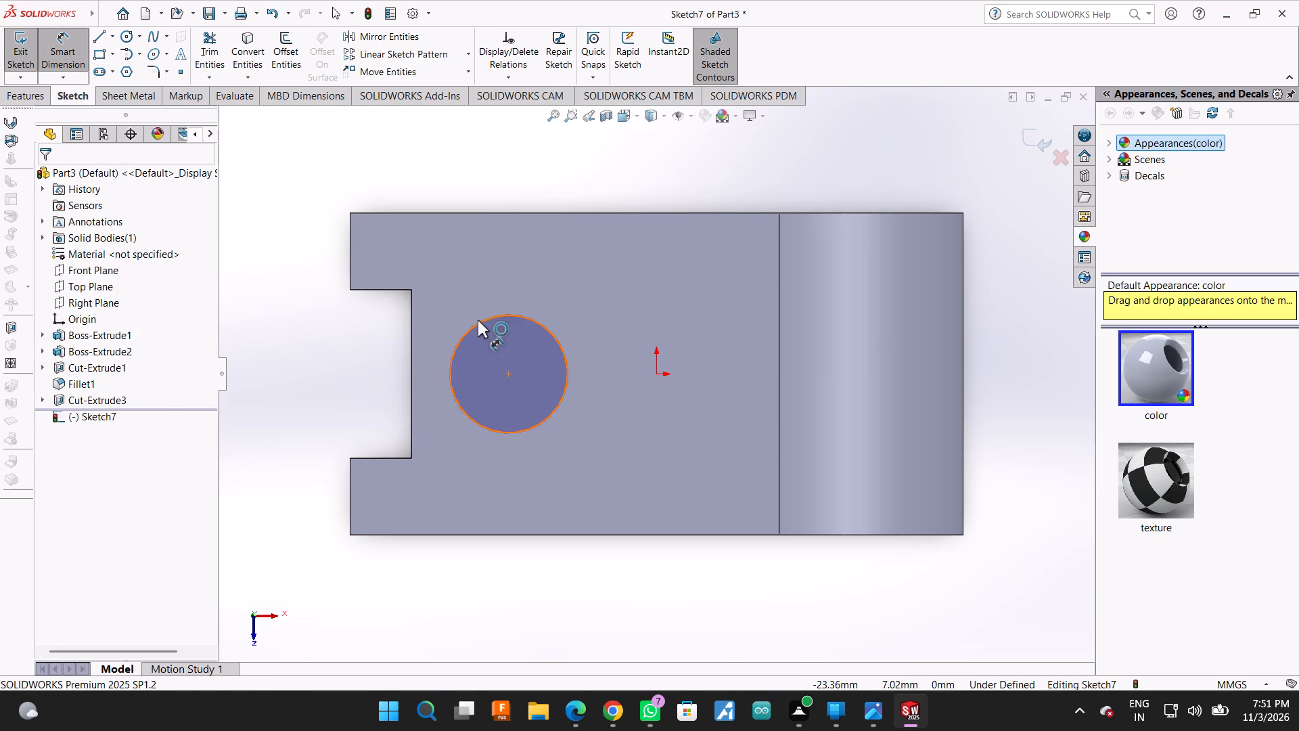
click(311, 348)
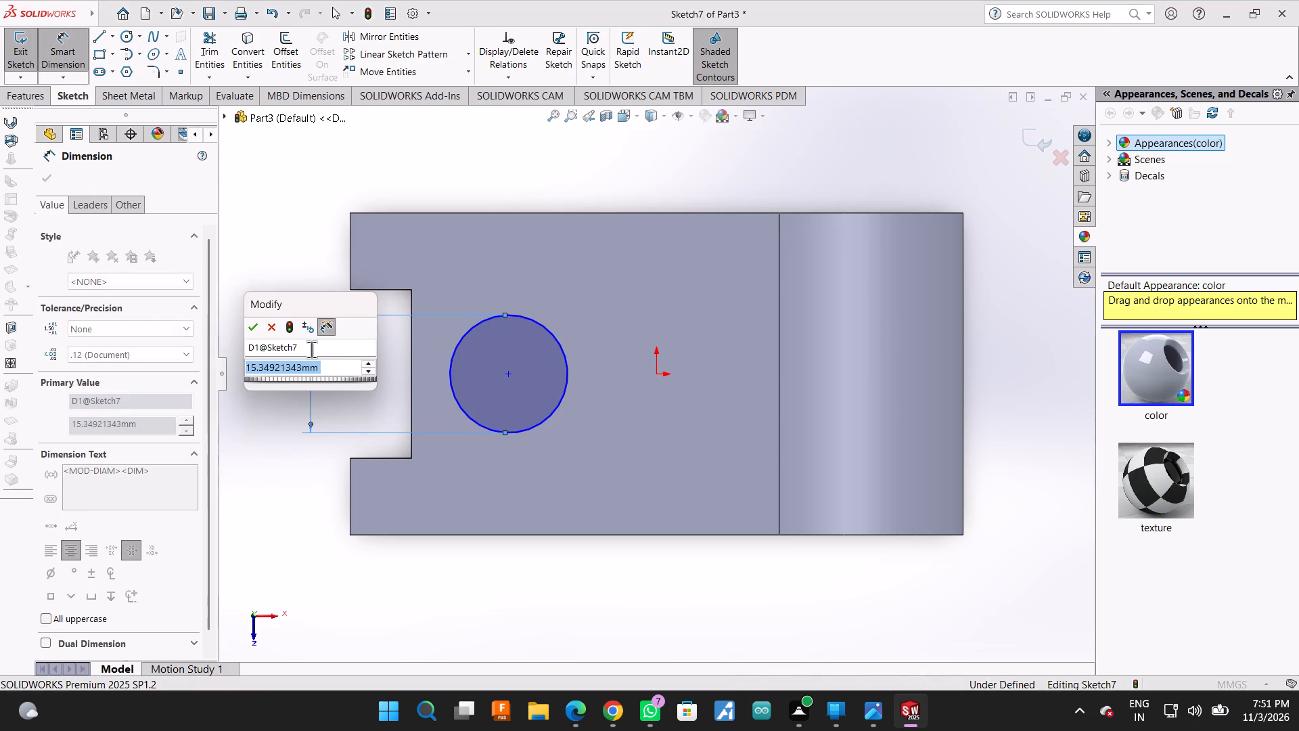
text(16)
key(Return)
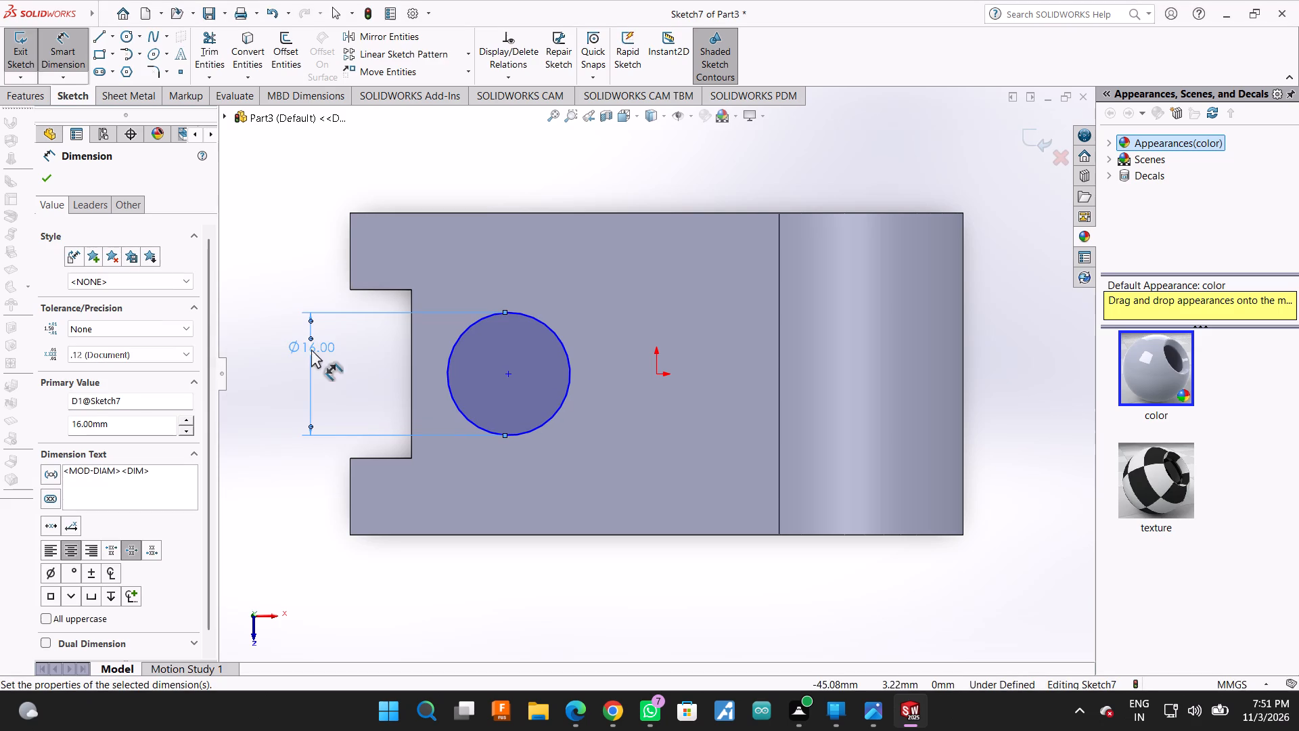
Dimension the circle's centre 22 mm from the notch's inner edge.
click(413, 360)
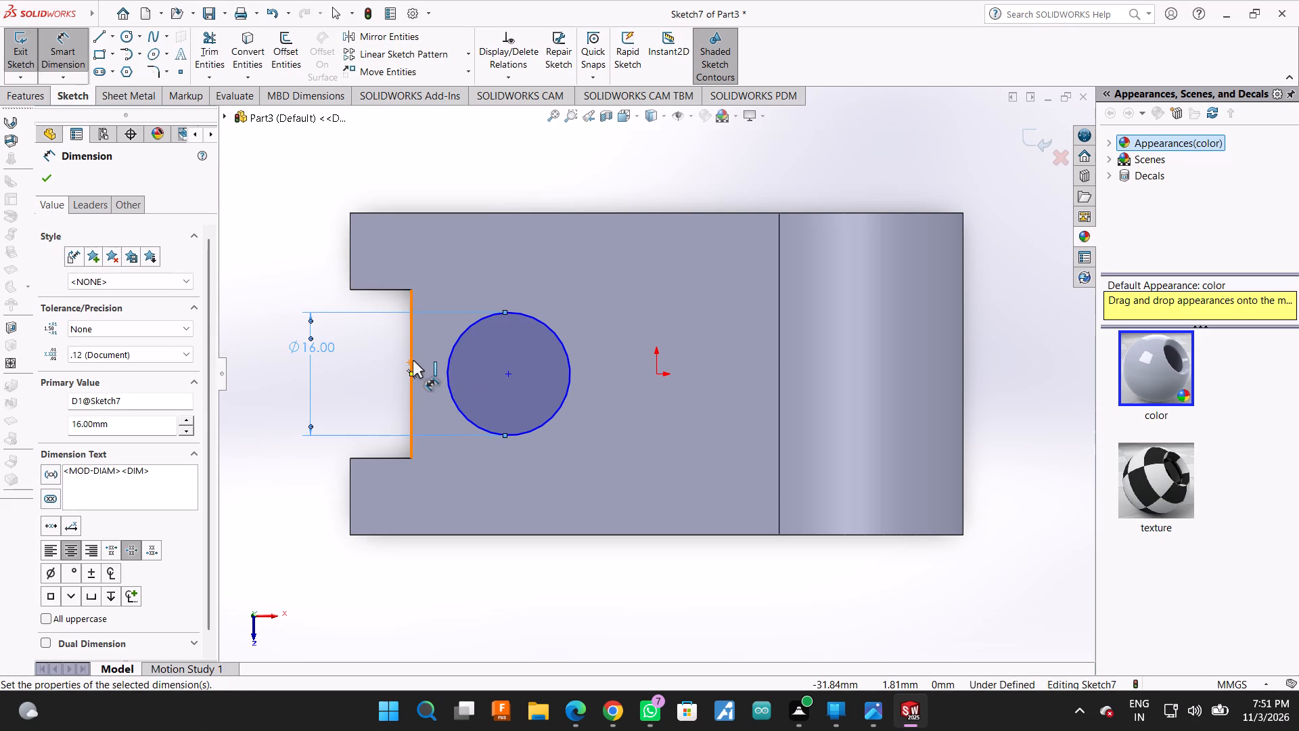
click(505, 371)
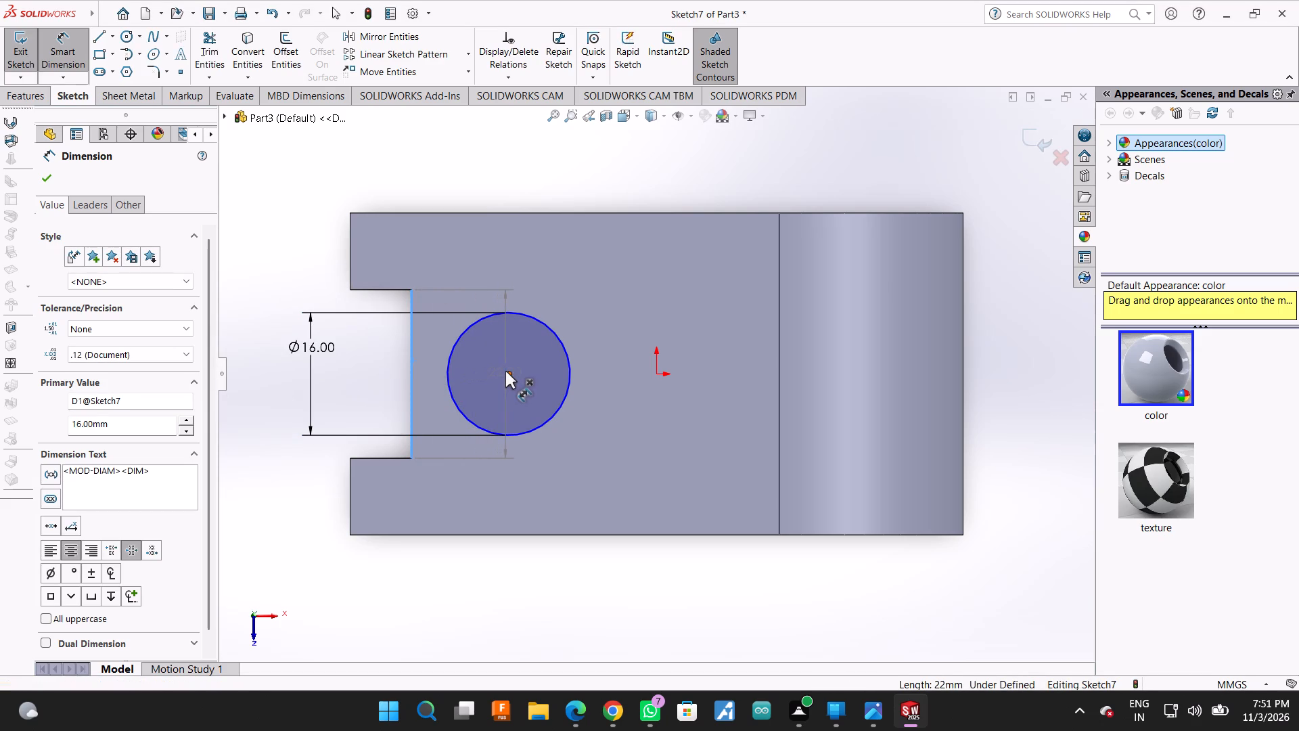
click(478, 186)
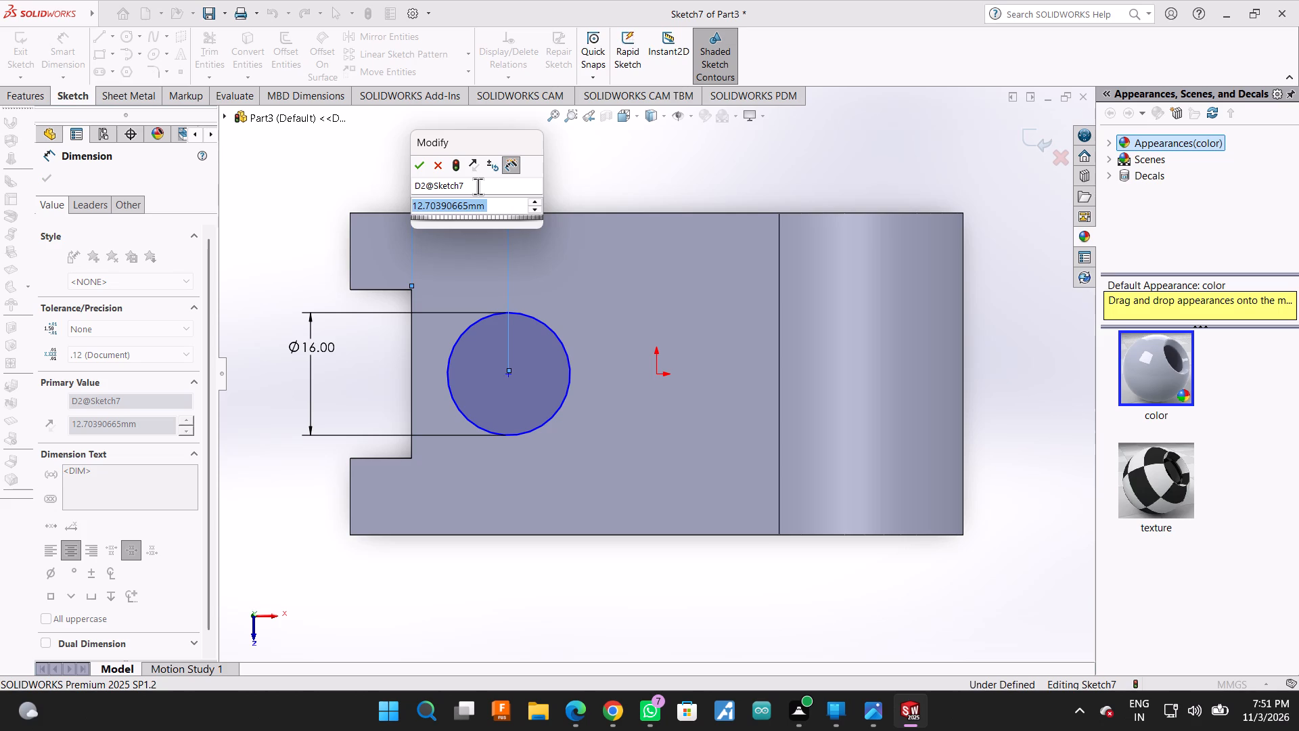
text(22)
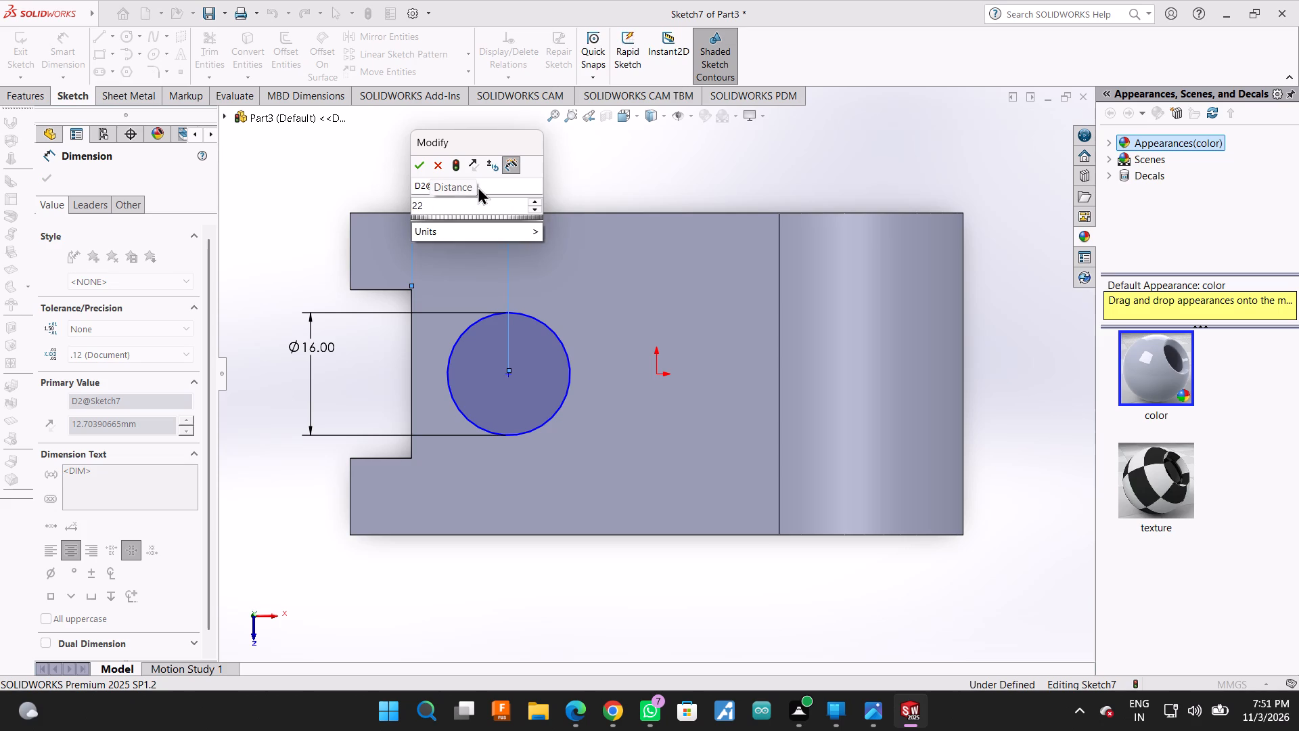
key(Return)
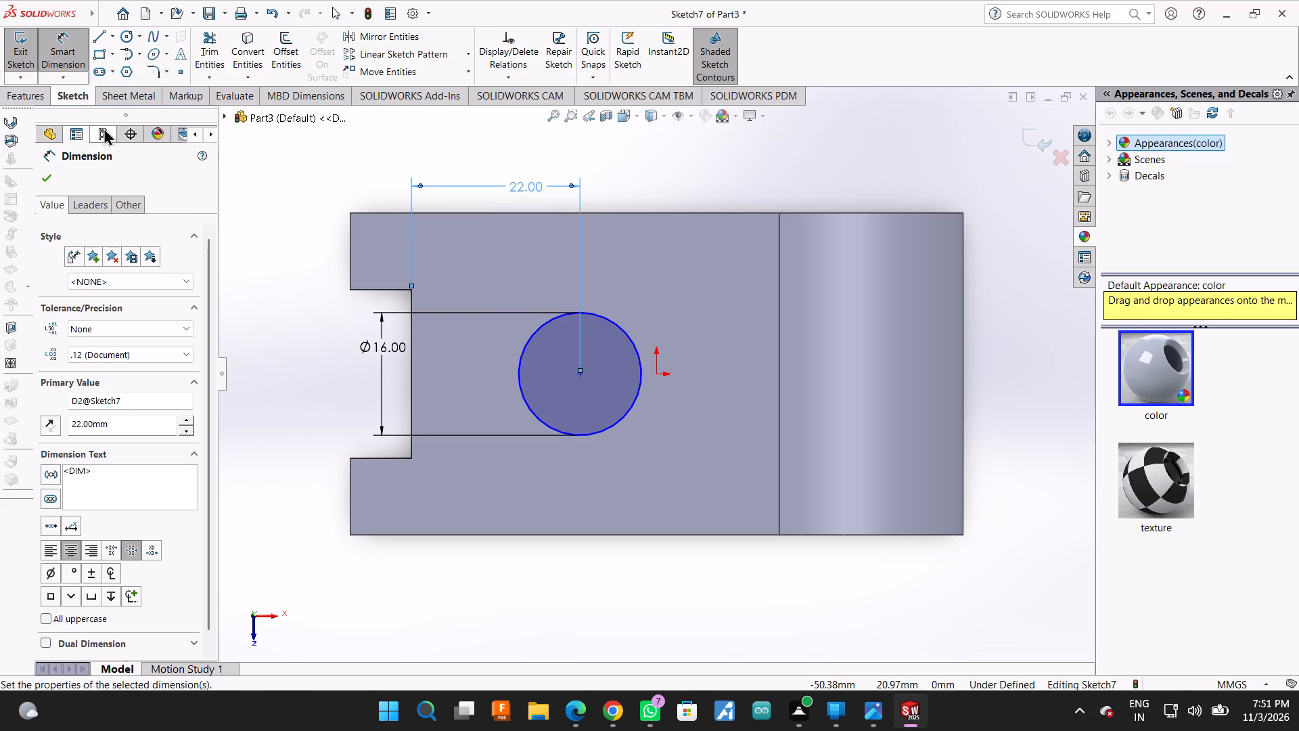
click(49, 178)
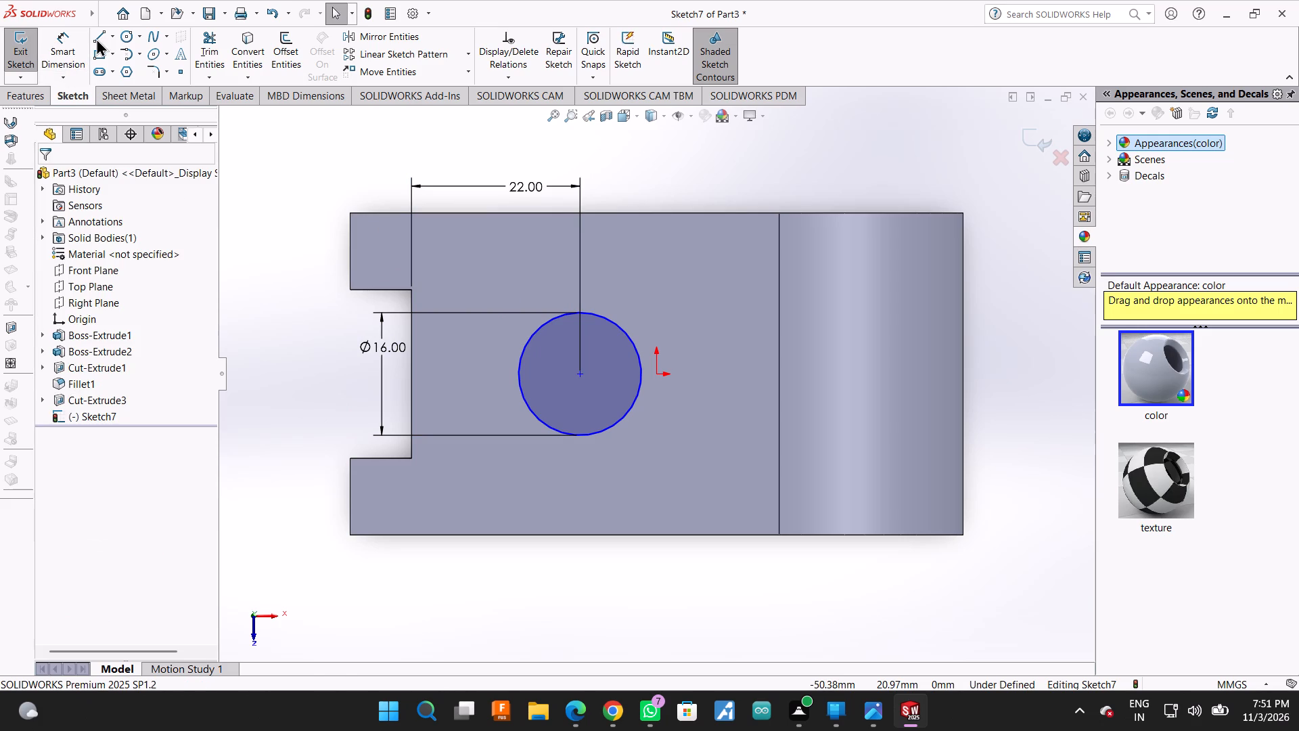
Sketch a closed four-line strip across the circle, from the notch's inner edge to the fillet's tangent edge, 48 mm long and about 6.2 mm wide.
click(96, 38)
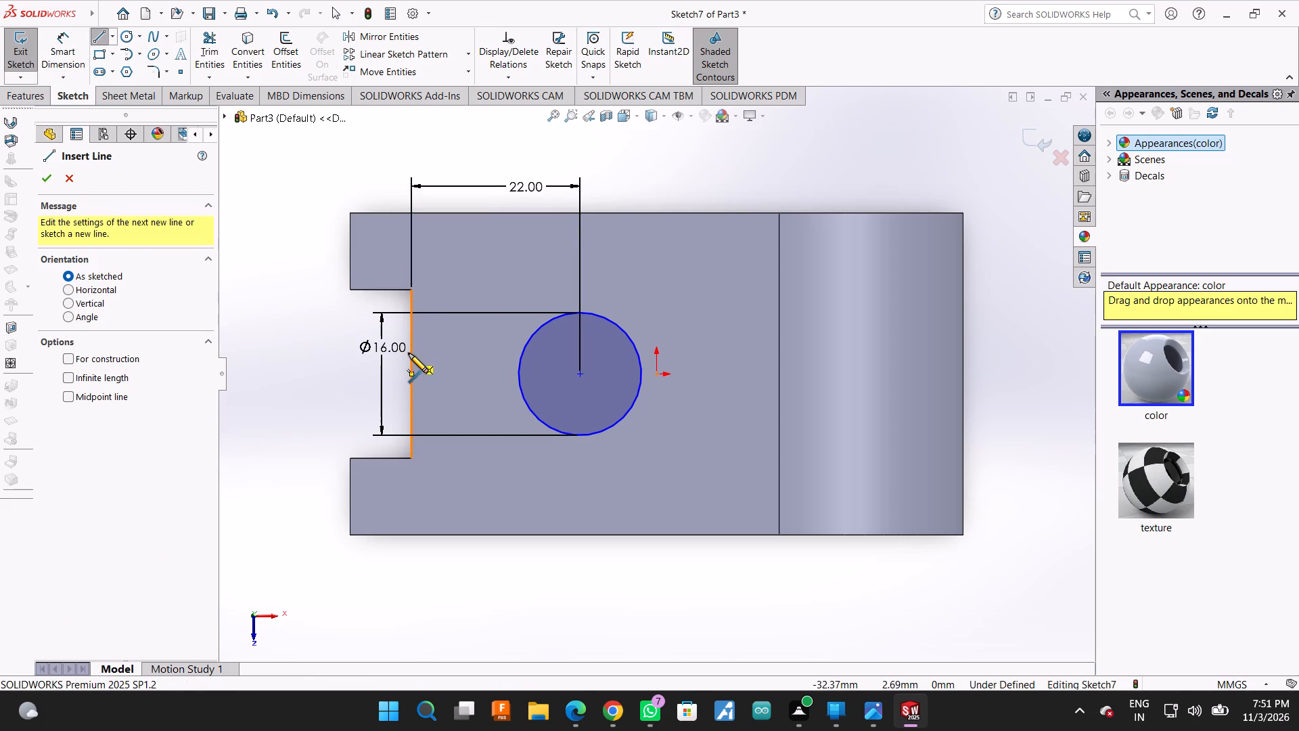
click(409, 353)
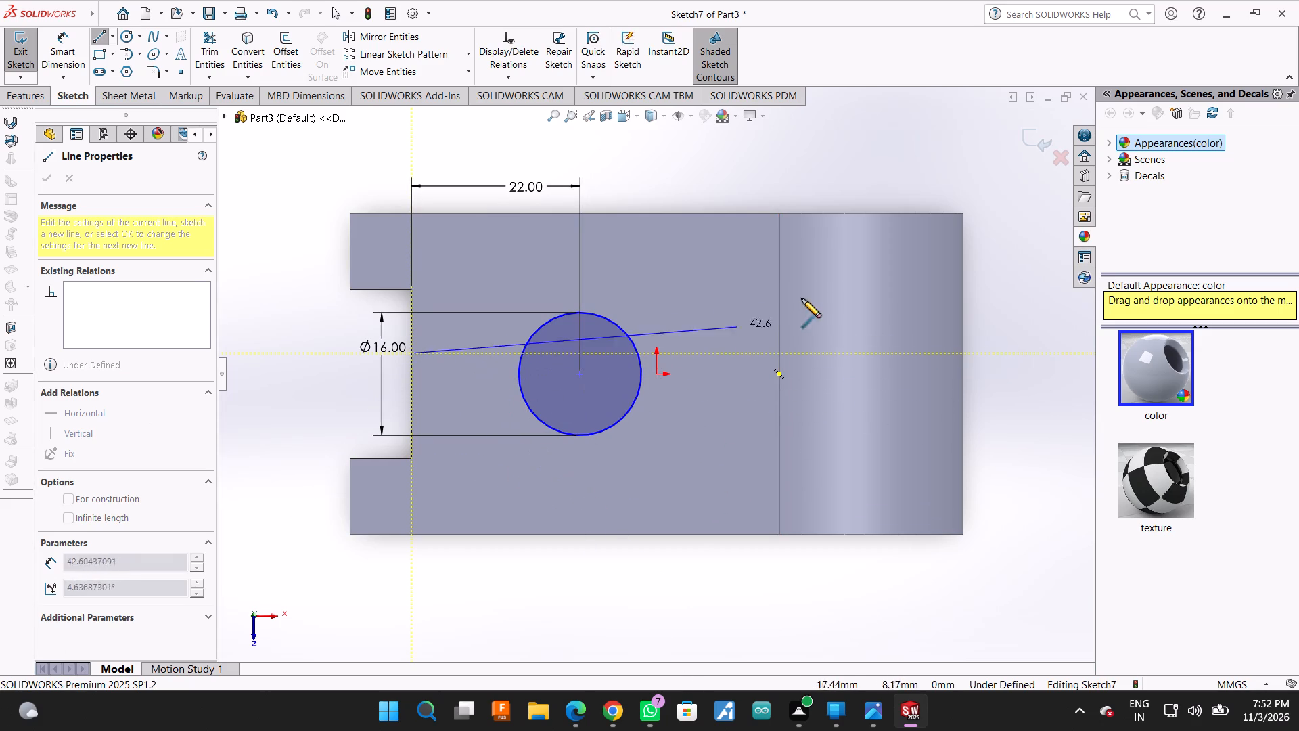
key(minus)
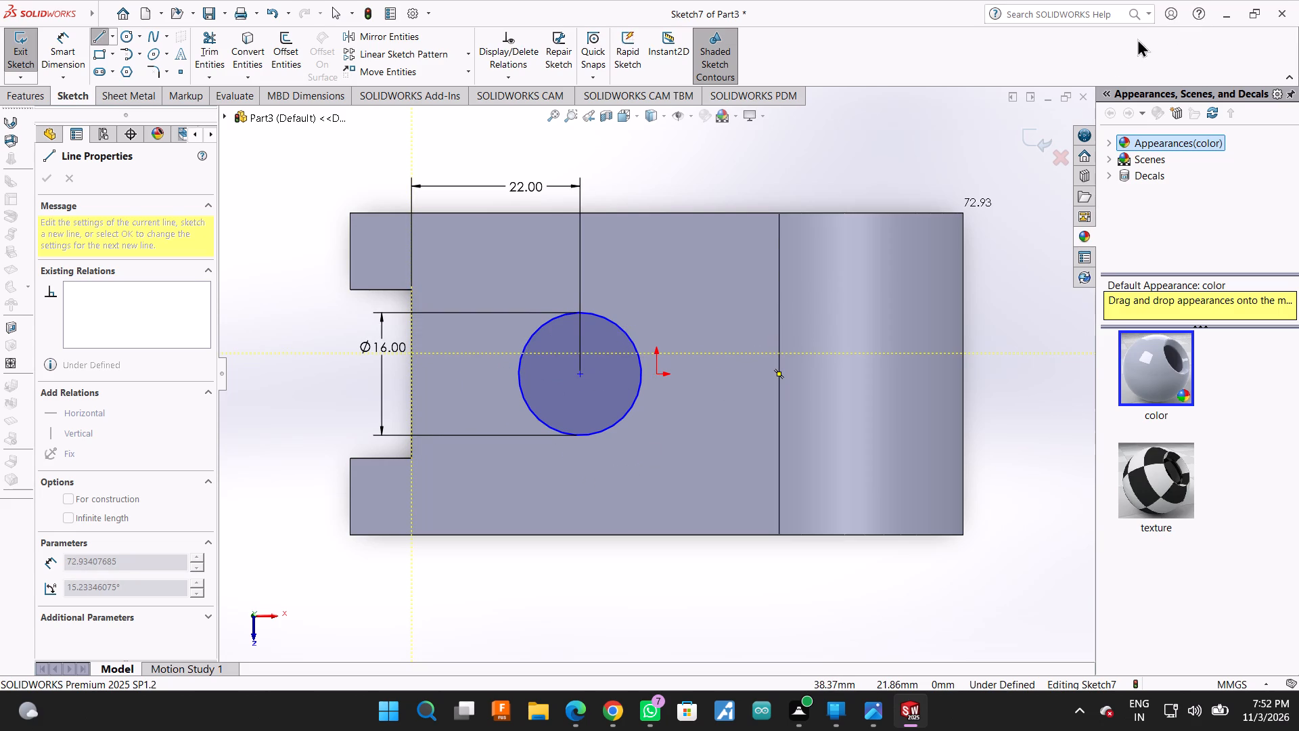
click(777, 352)
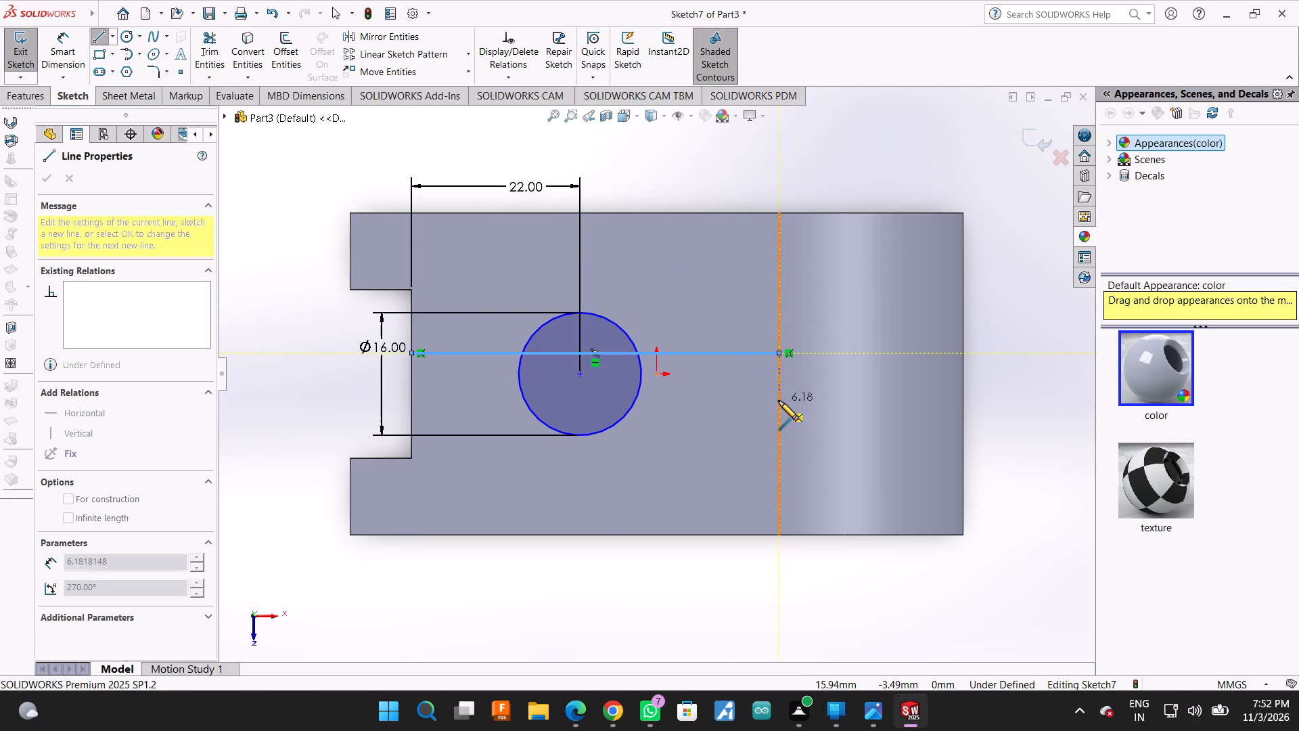
click(779, 401)
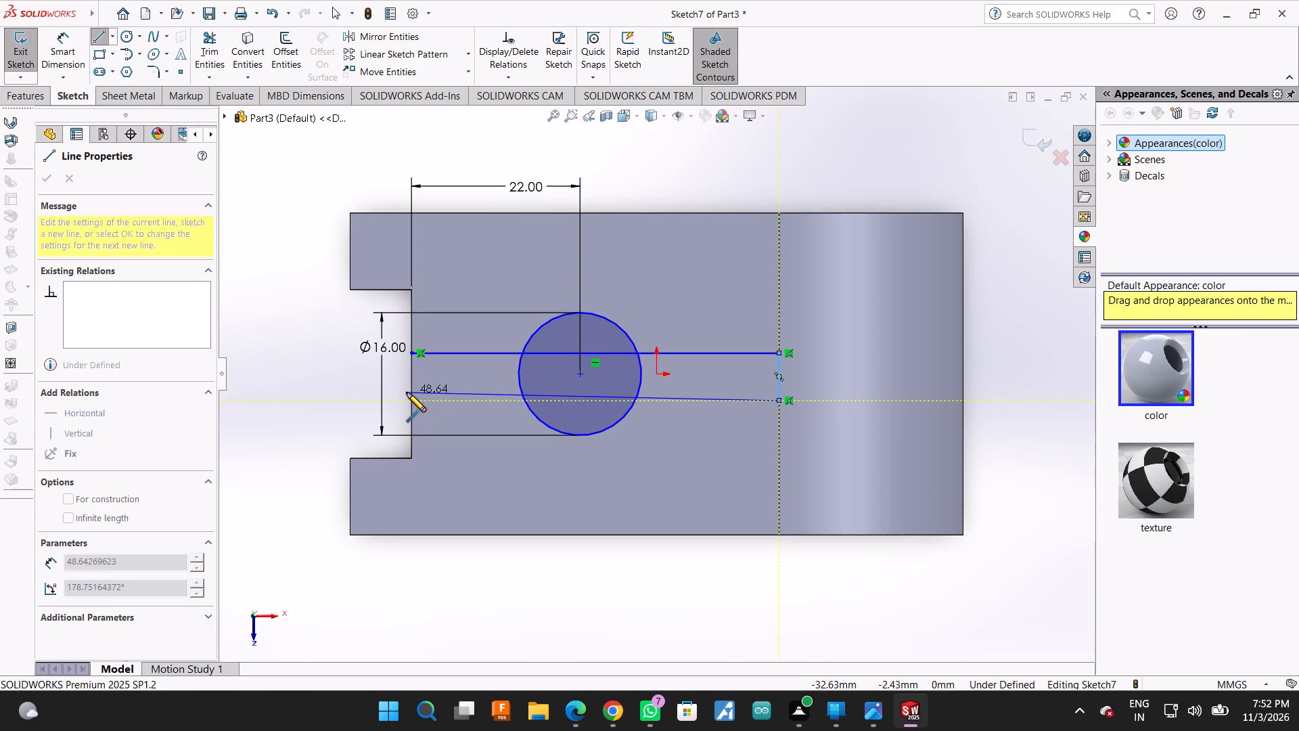
click(409, 398)
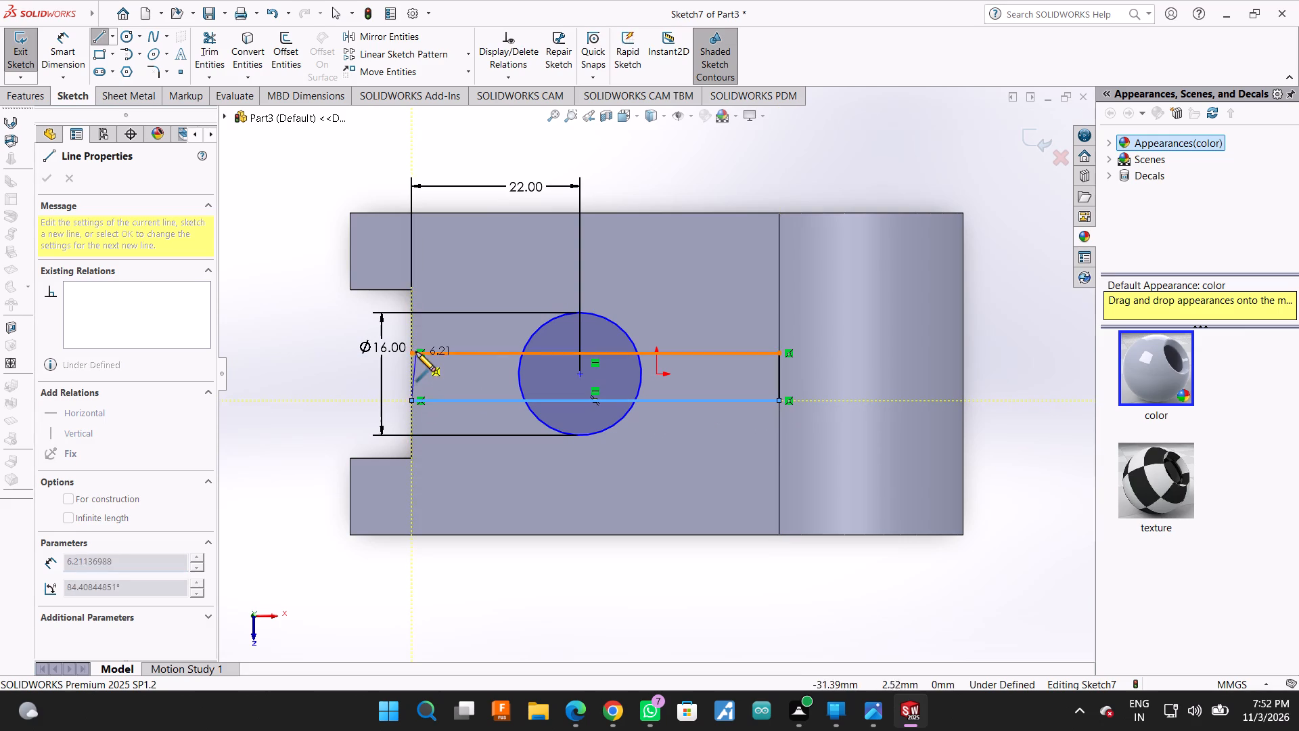
click(410, 354)
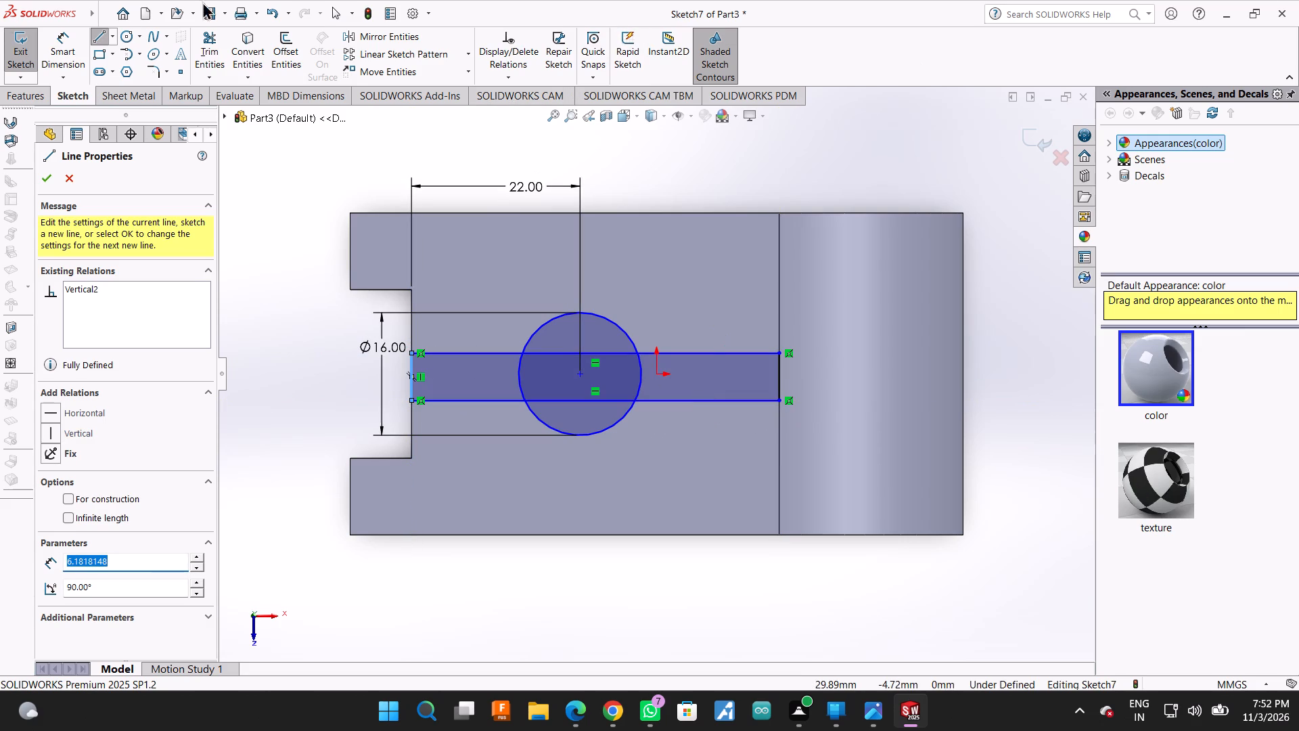
click(41, 180)
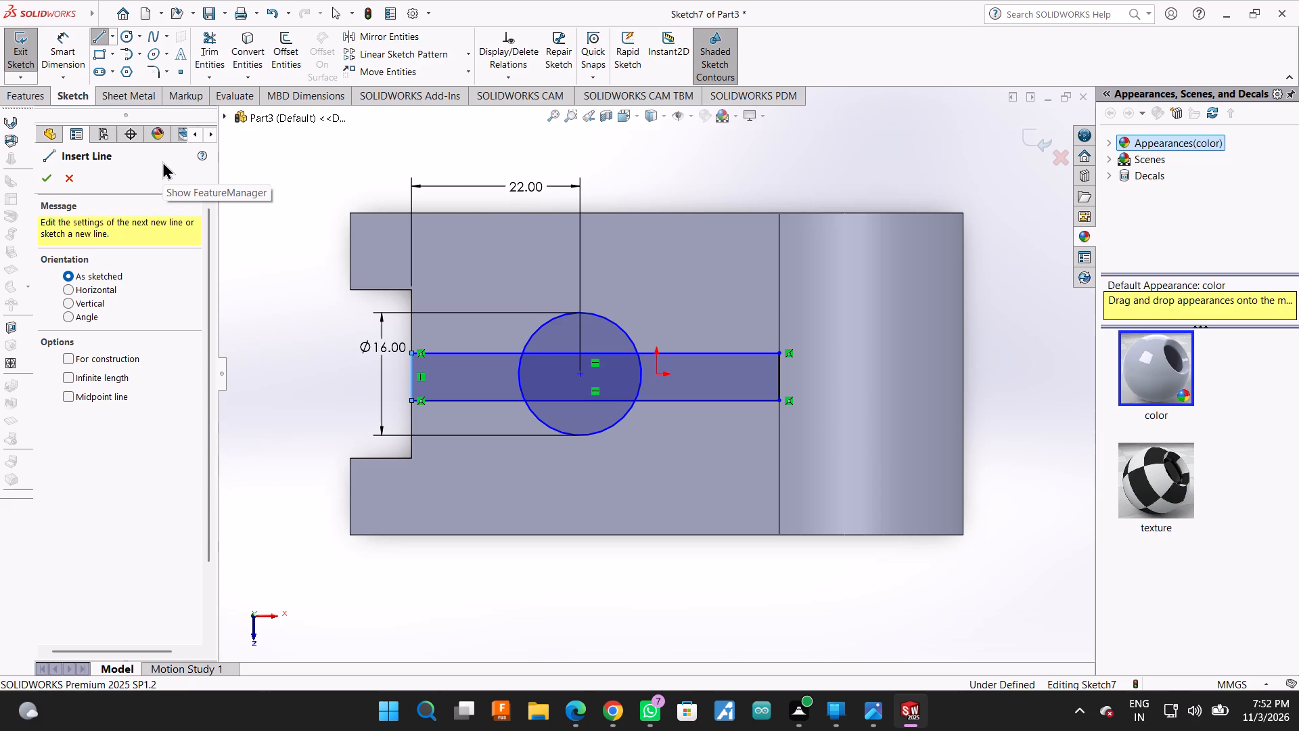
Dimension the strip's long line nearest the back face 3 mm from the midpoint of its end line at the notch.
click(58, 45)
scroll(401, 346, down, 2)
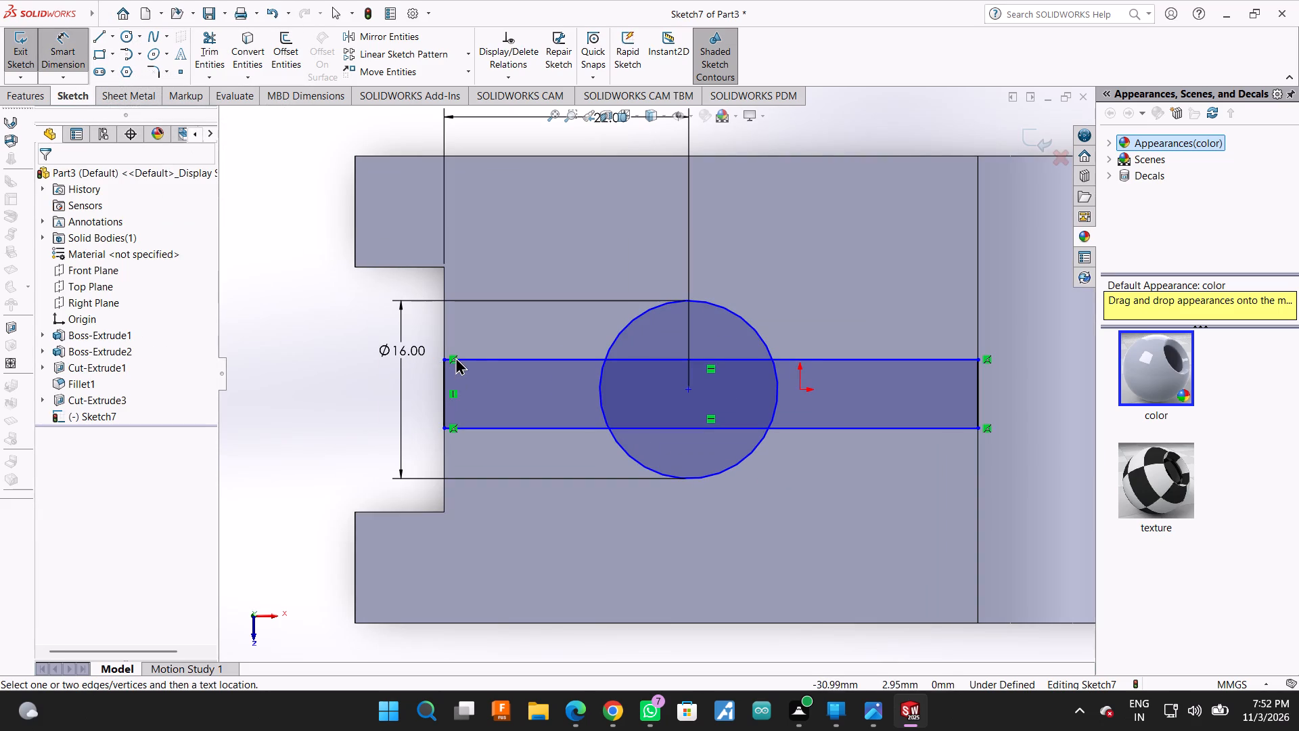
click(471, 357)
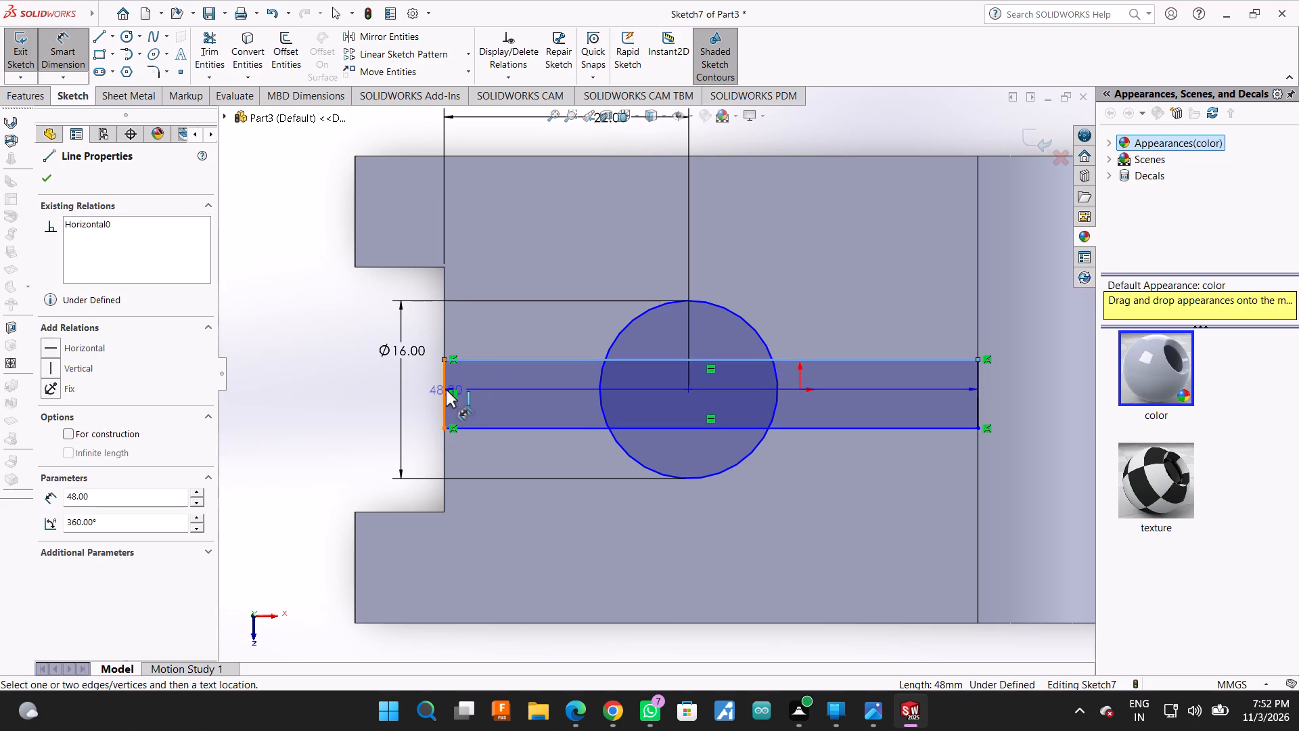
click(441, 394)
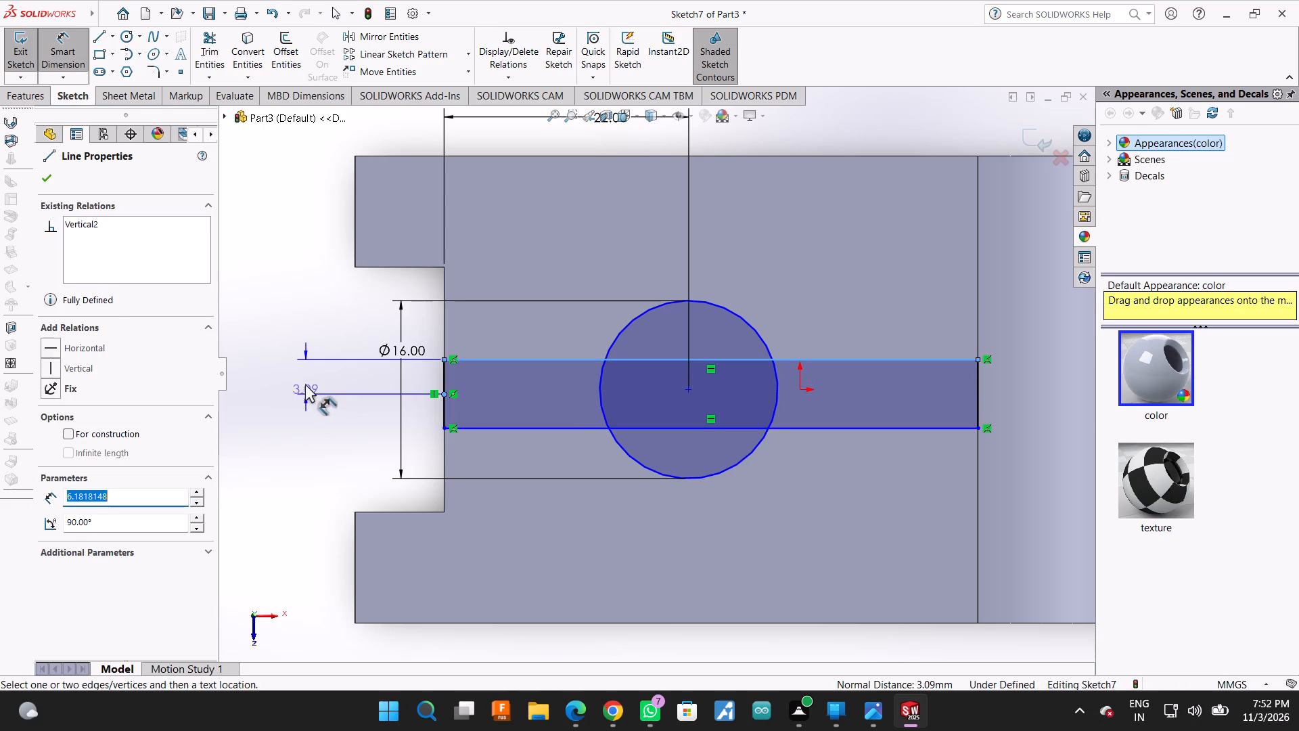
click(304, 377)
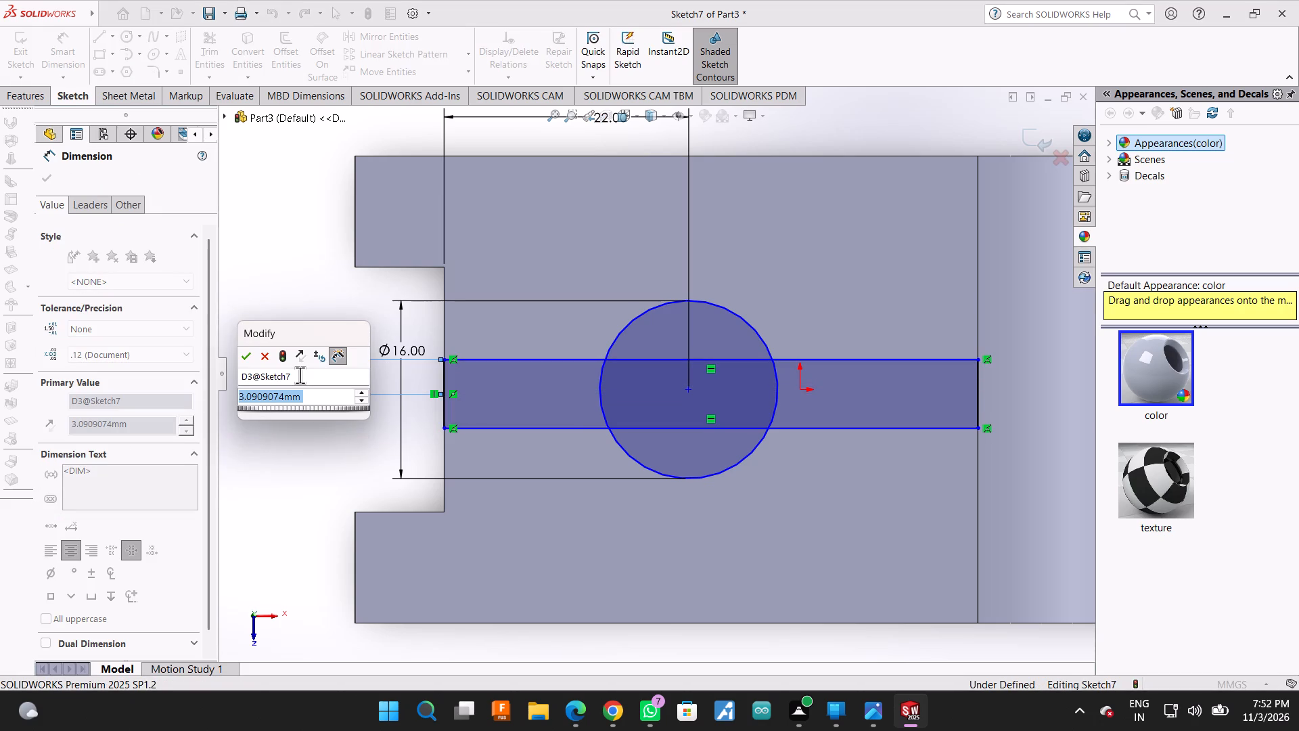
key(3)
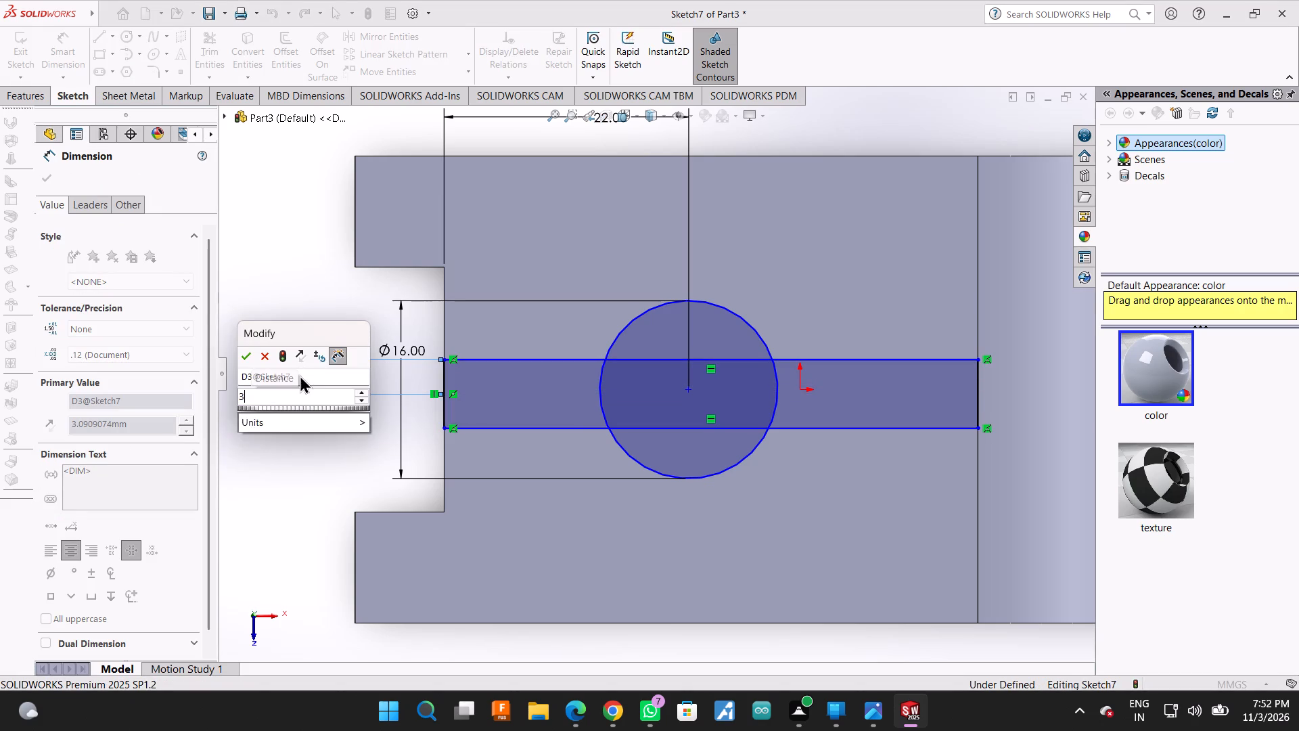
key(Return)
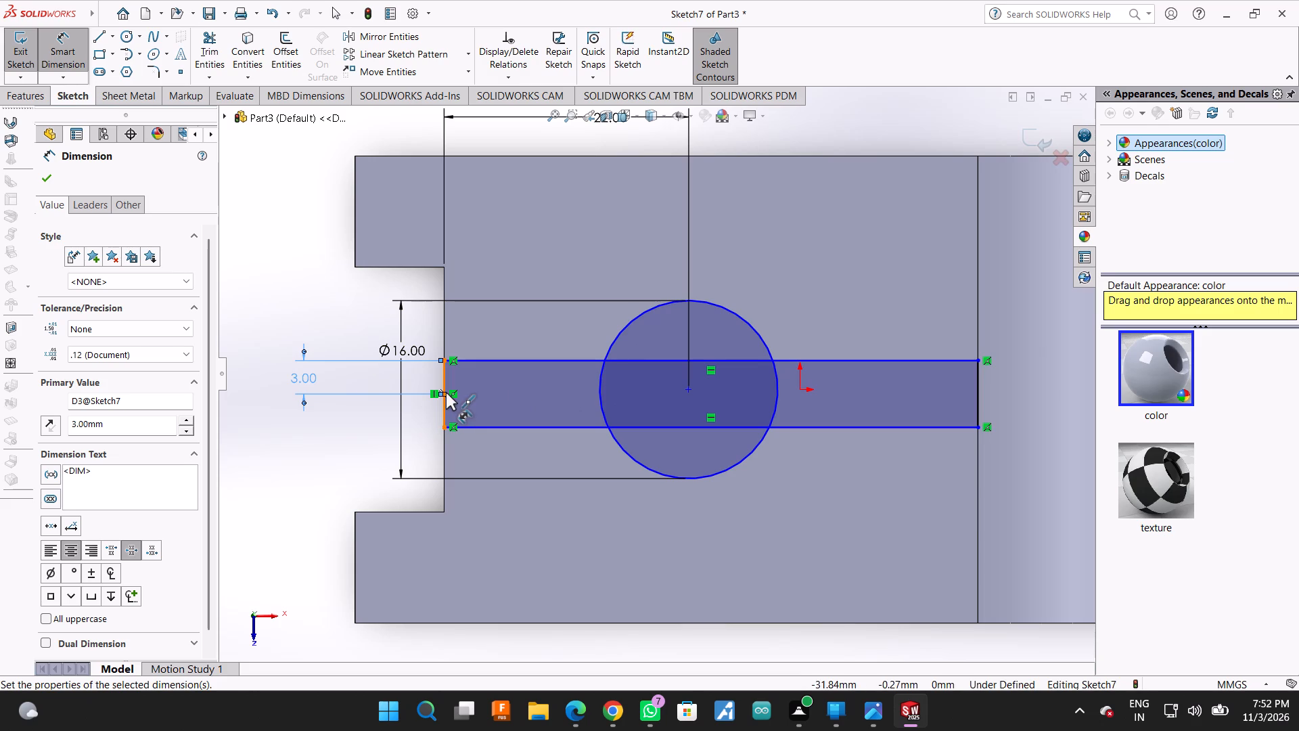
Add a driven dimension between the midpoint of the strip's notch-side end line and its long line nearest the front face.
click(446, 393)
click(461, 424)
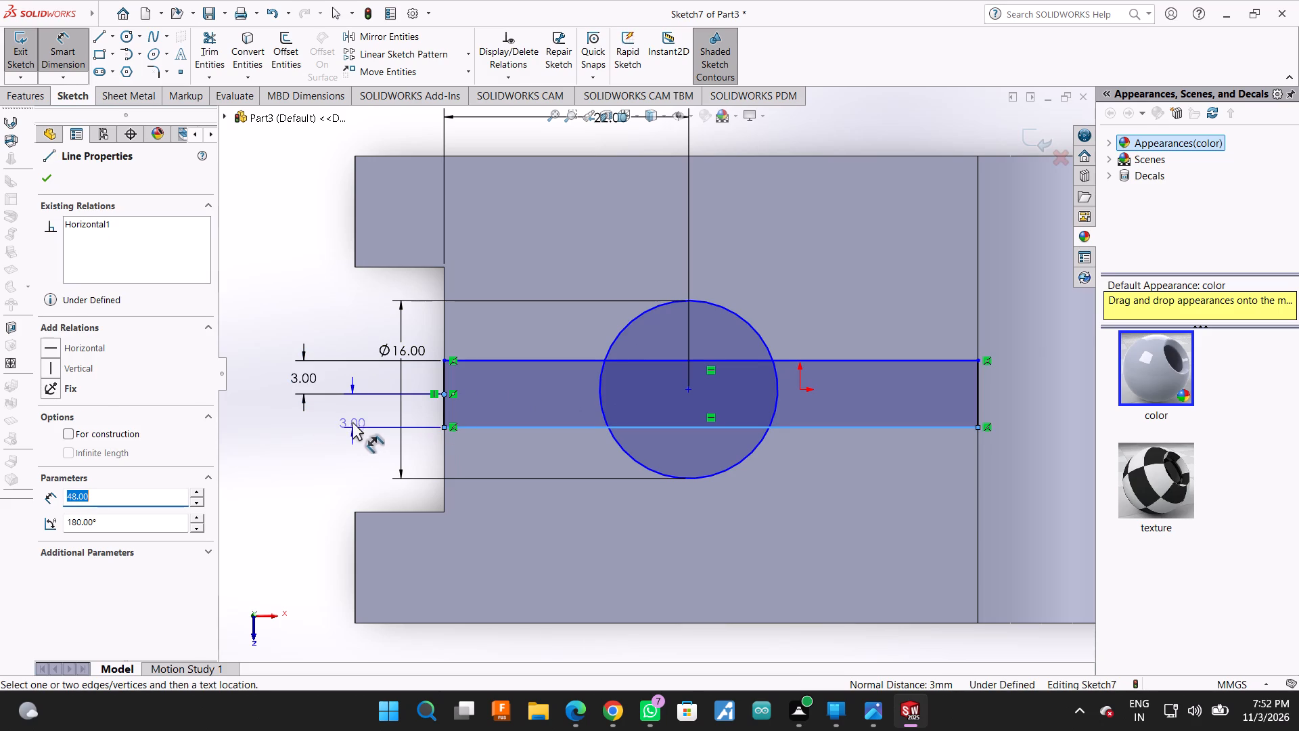
click(352, 418)
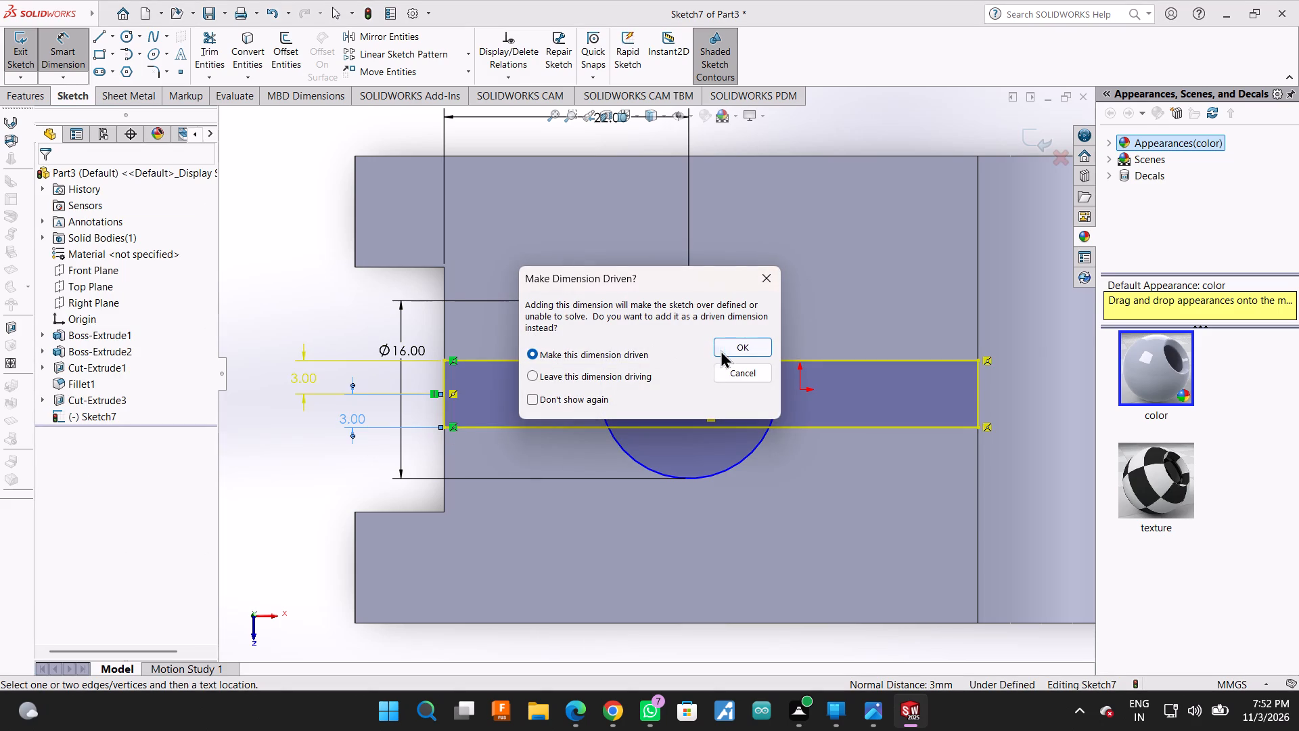
click(721, 350)
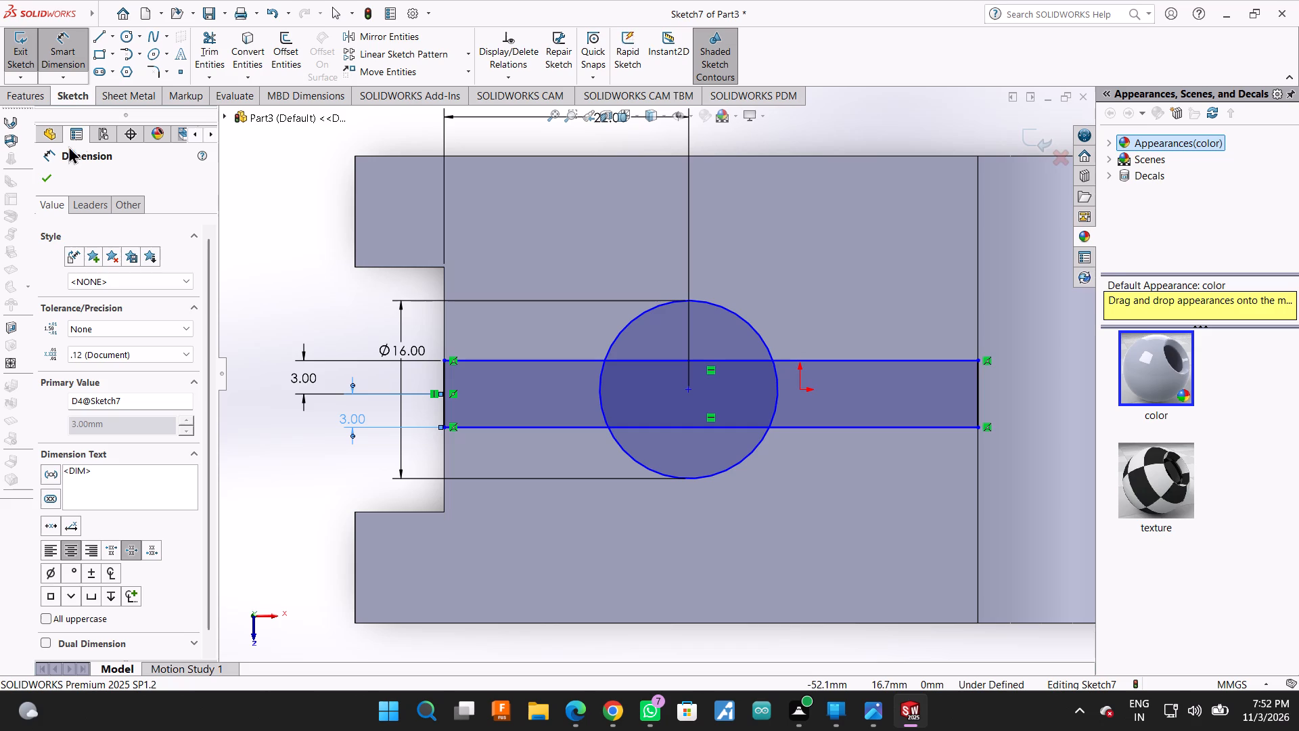
click(42, 173)
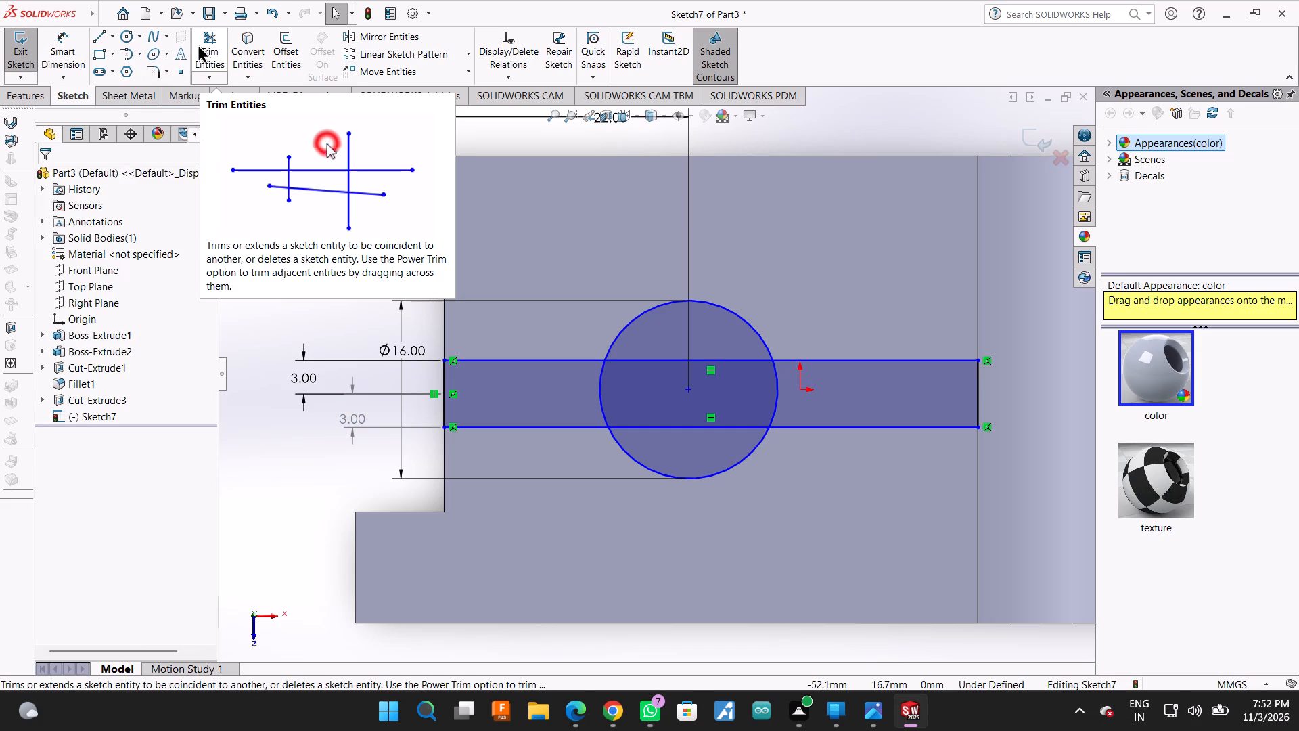
Power-trim the circle arcs inside the strip and the strip lines inside the circle, leaving one slot outline with a round centre.
click(198, 44)
scroll(495, 326, down, 1)
scroll(517, 339, up, 1)
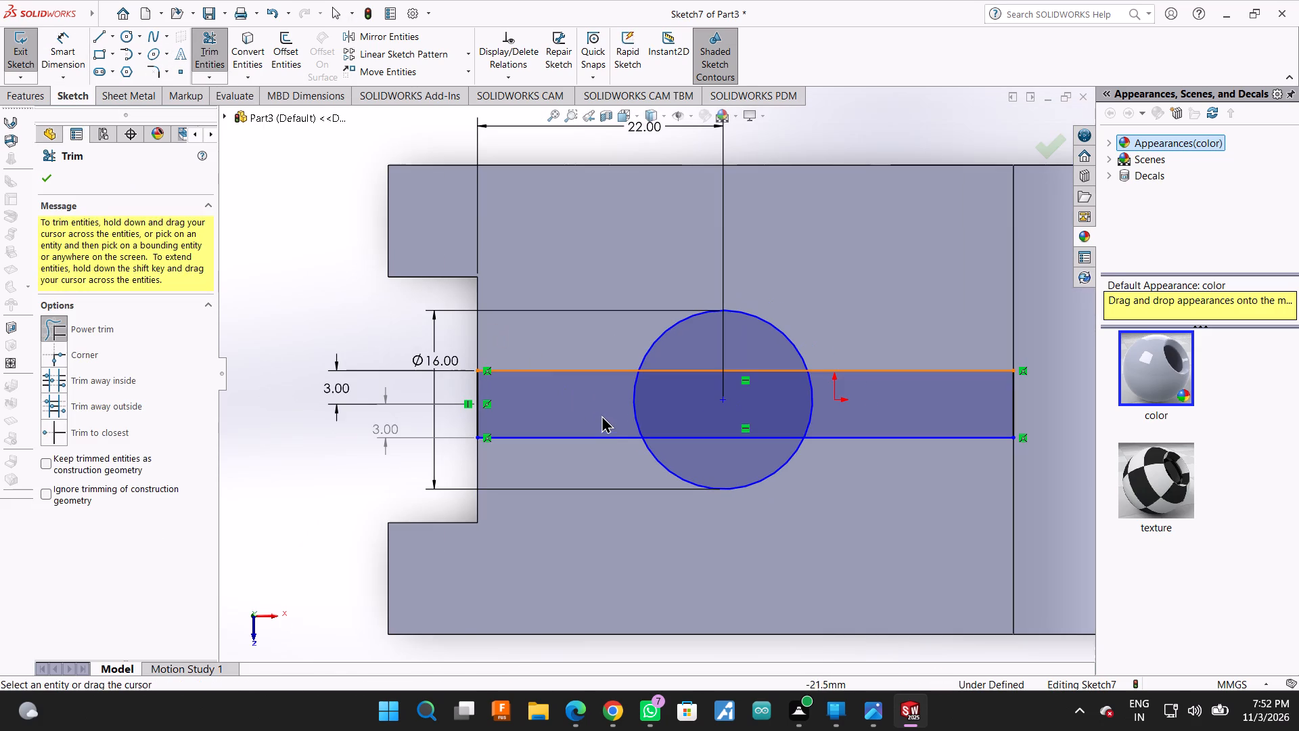
drag(616, 409, 626, 408)
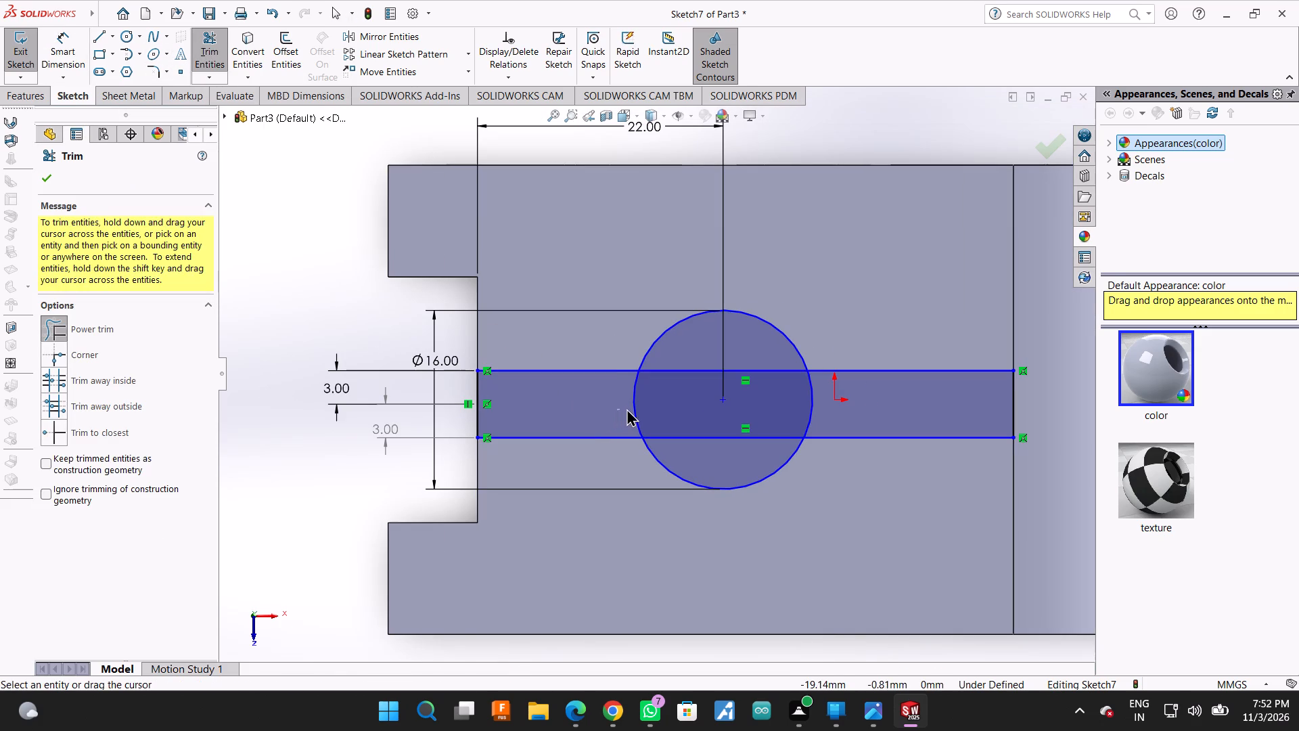
drag(626, 408, 647, 409)
drag(673, 355, 666, 378)
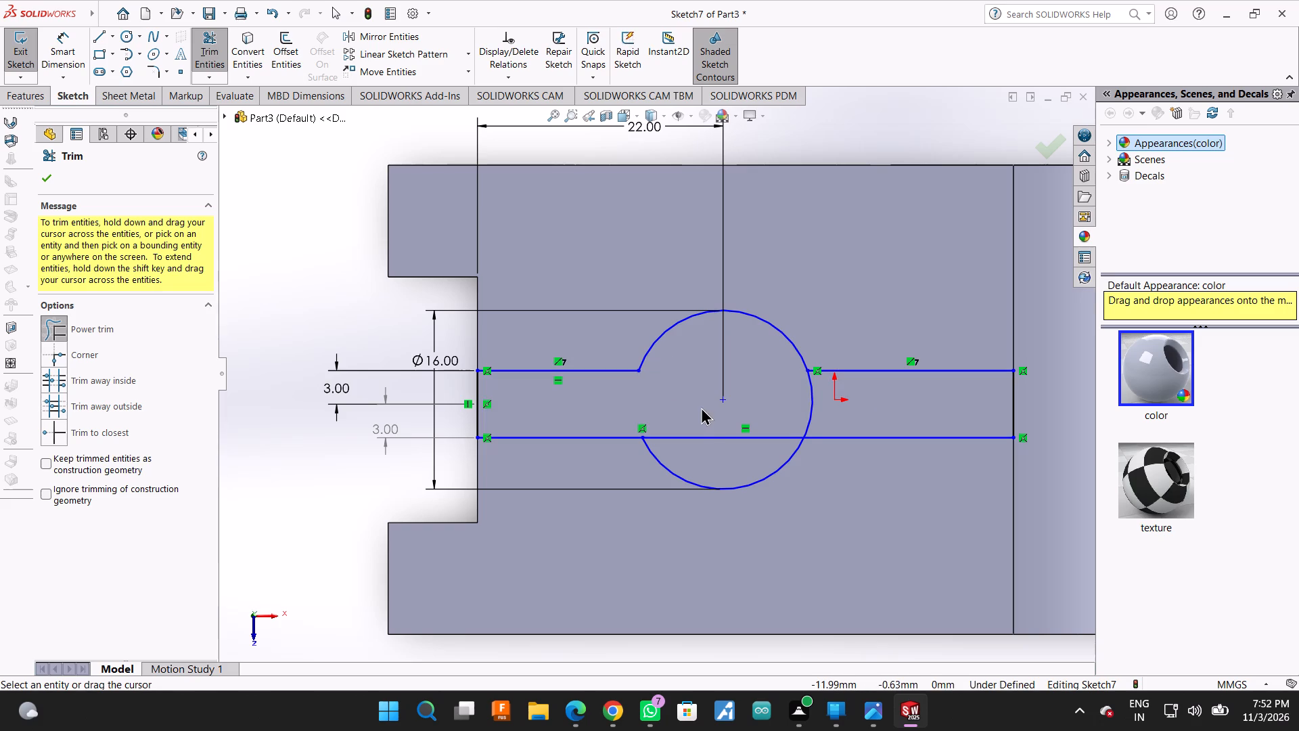
drag(700, 408, 721, 435)
drag(773, 400, 827, 412)
scroll(836, 402, up, 1)
click(45, 169)
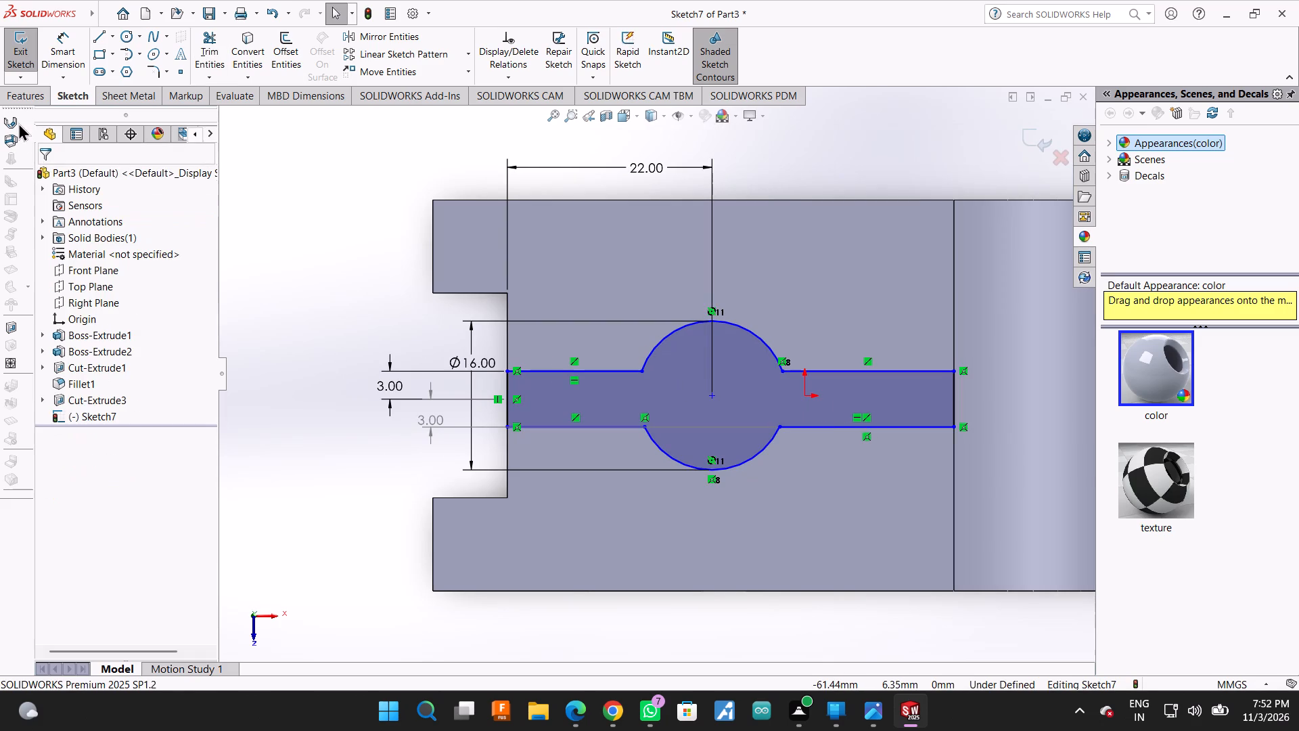
Extrude-cut the slot outline with its round centre 10 mm deep into the block's top face.
click(26, 101)
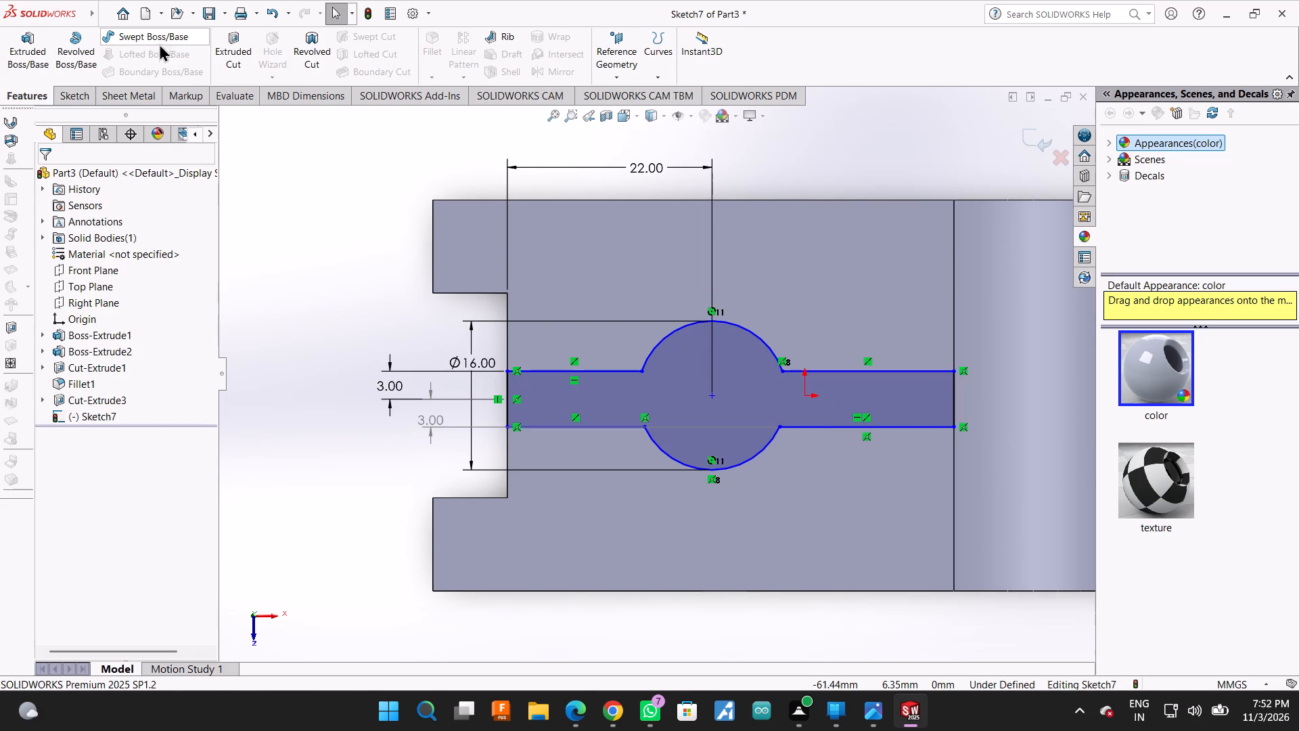
click(225, 40)
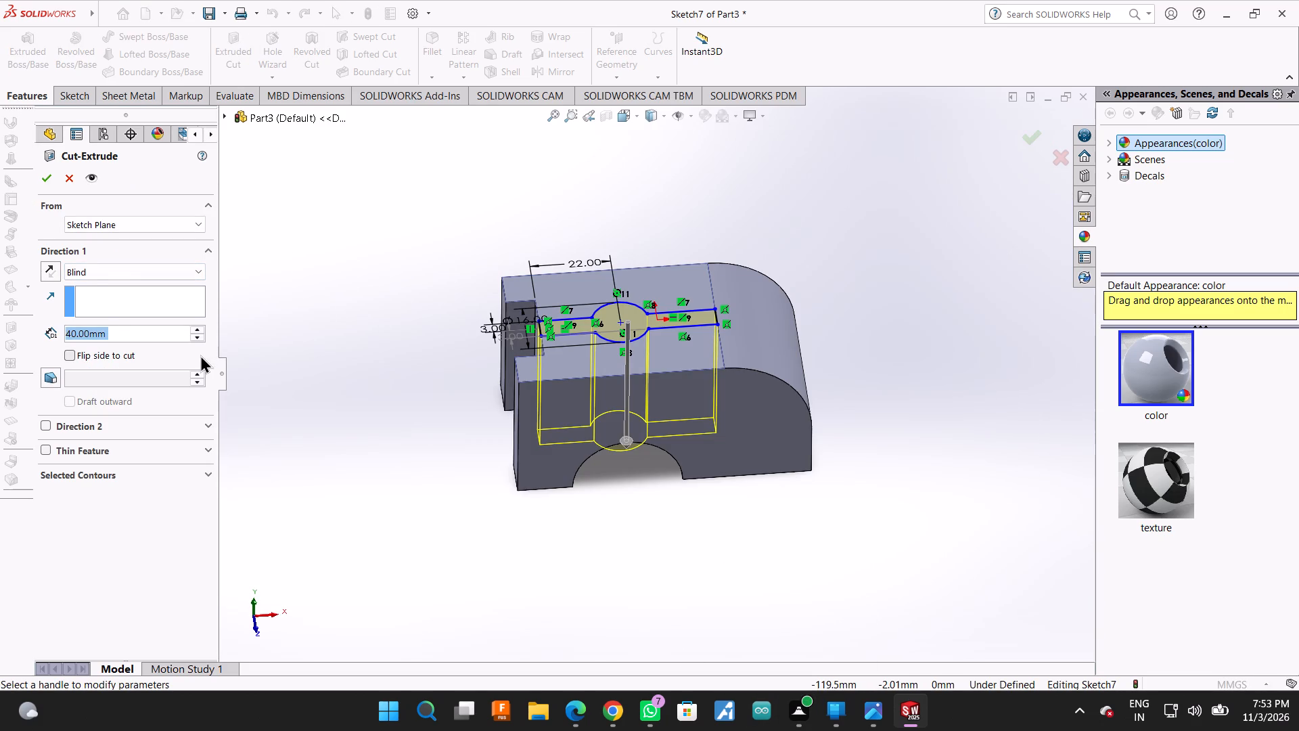
text(10)
key(Return)
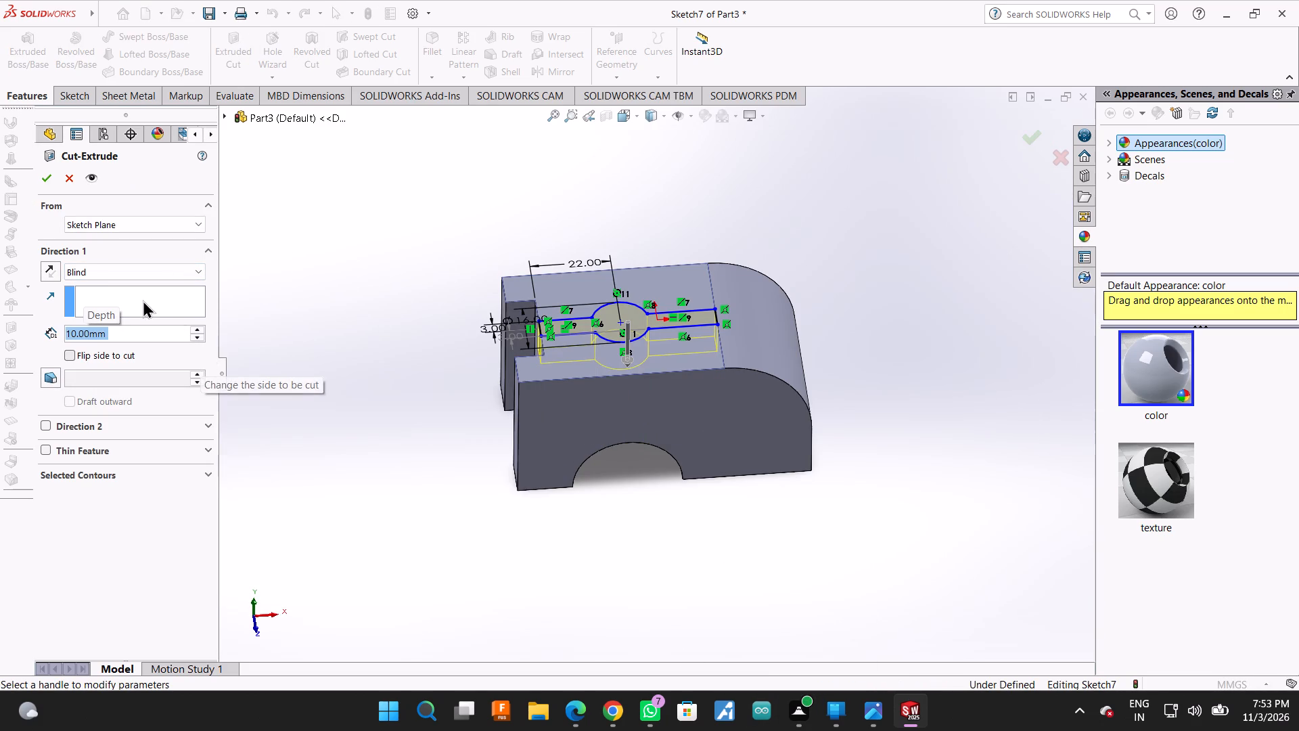
click(45, 184)
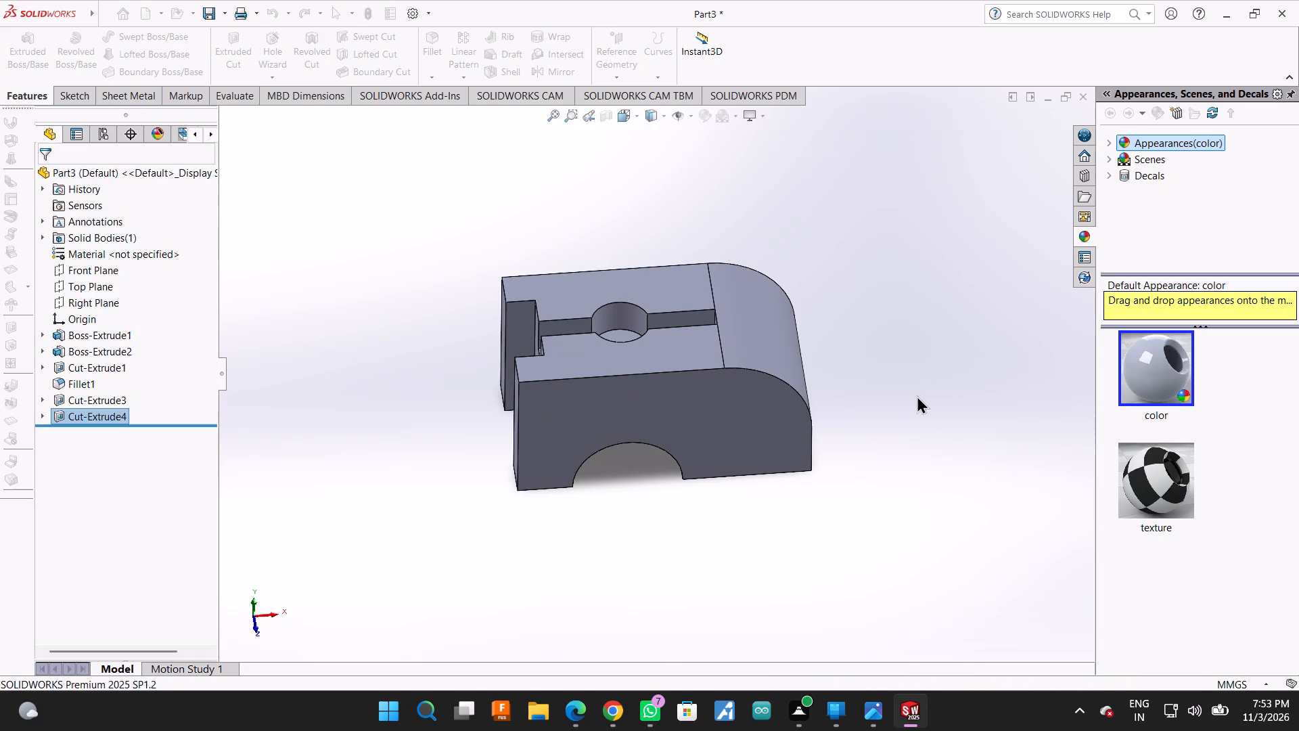
Examine the block from several sides, including the top slot, end notch, fillet and semicircular base cut.
middle_click(888, 403)
middle_drag(891, 370, 831, 405)
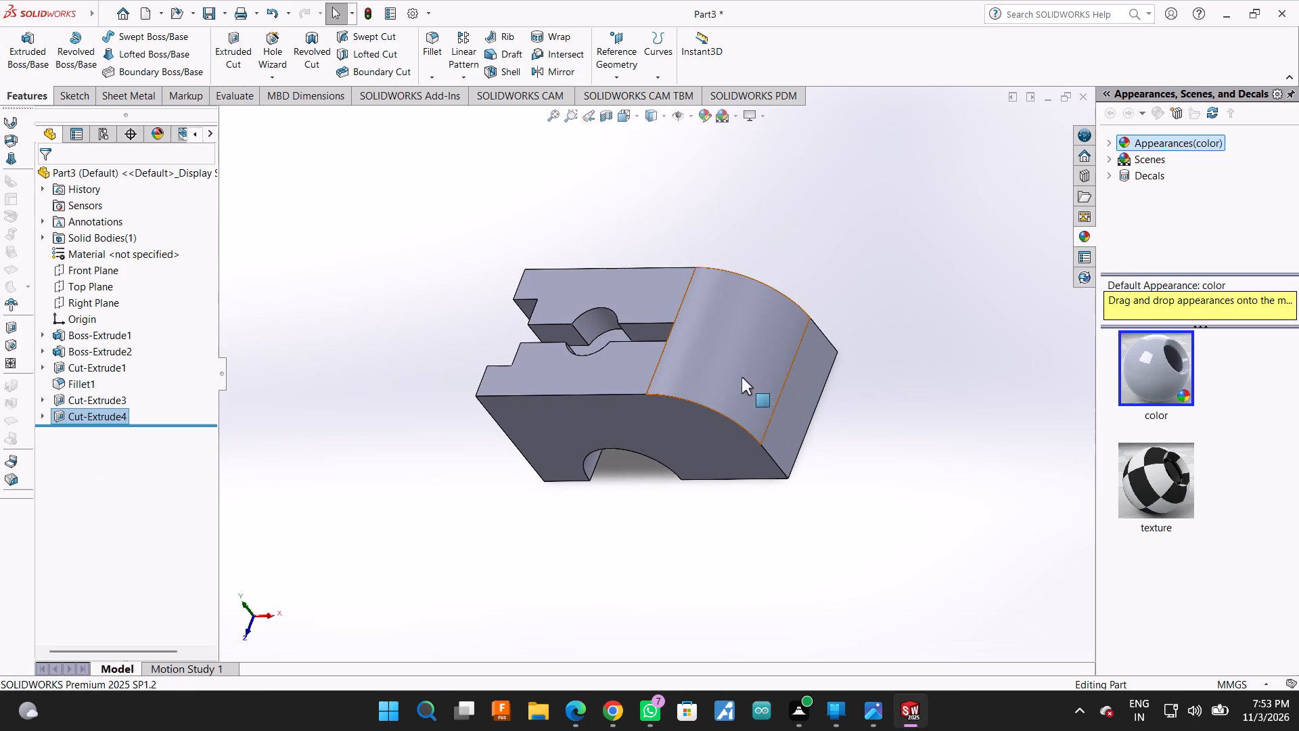
click(723, 376)
click(838, 456)
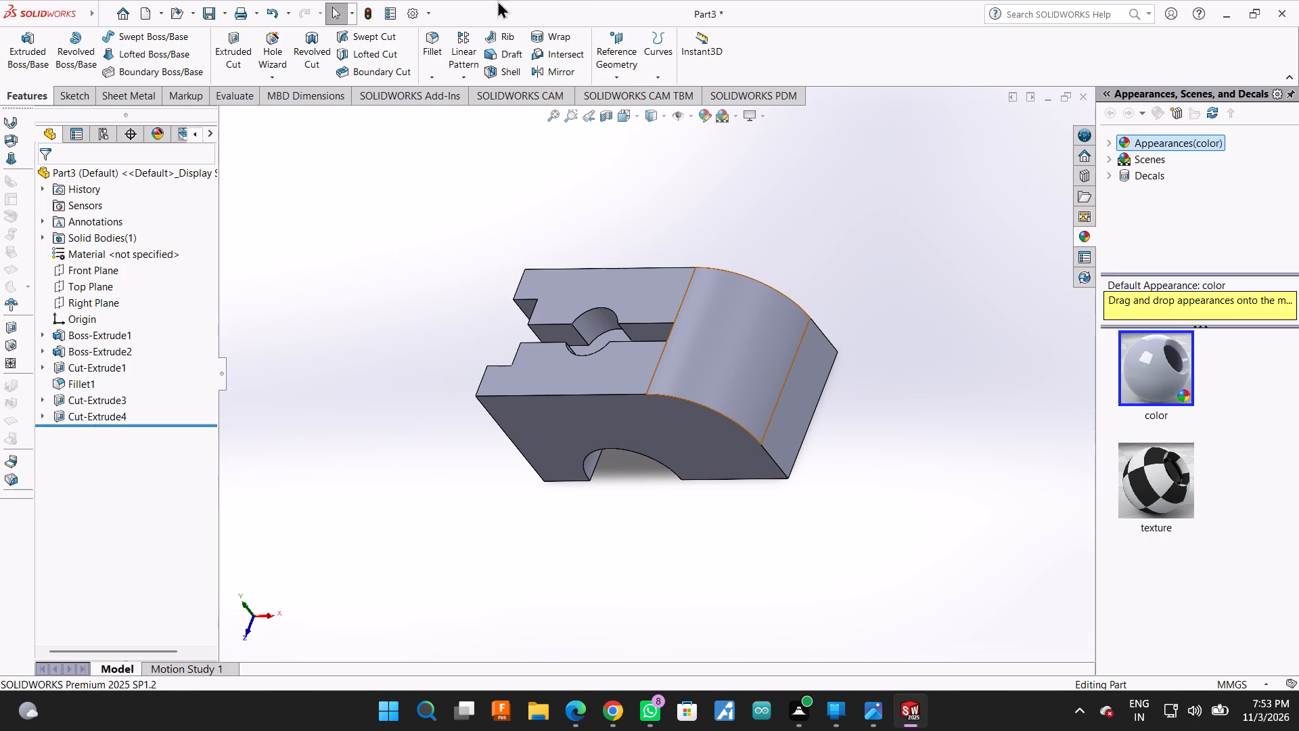
middle_drag(849, 268, 887, 339)
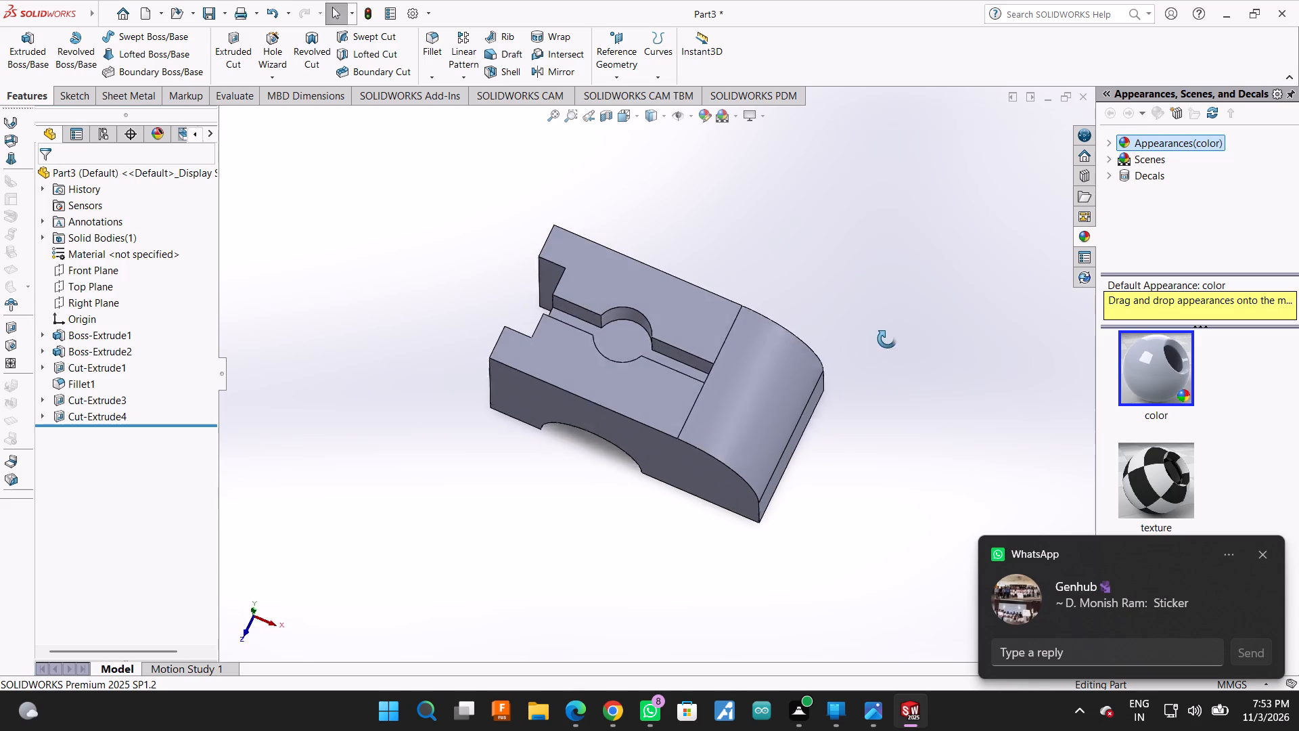
middle_drag(887, 339, 938, 288)
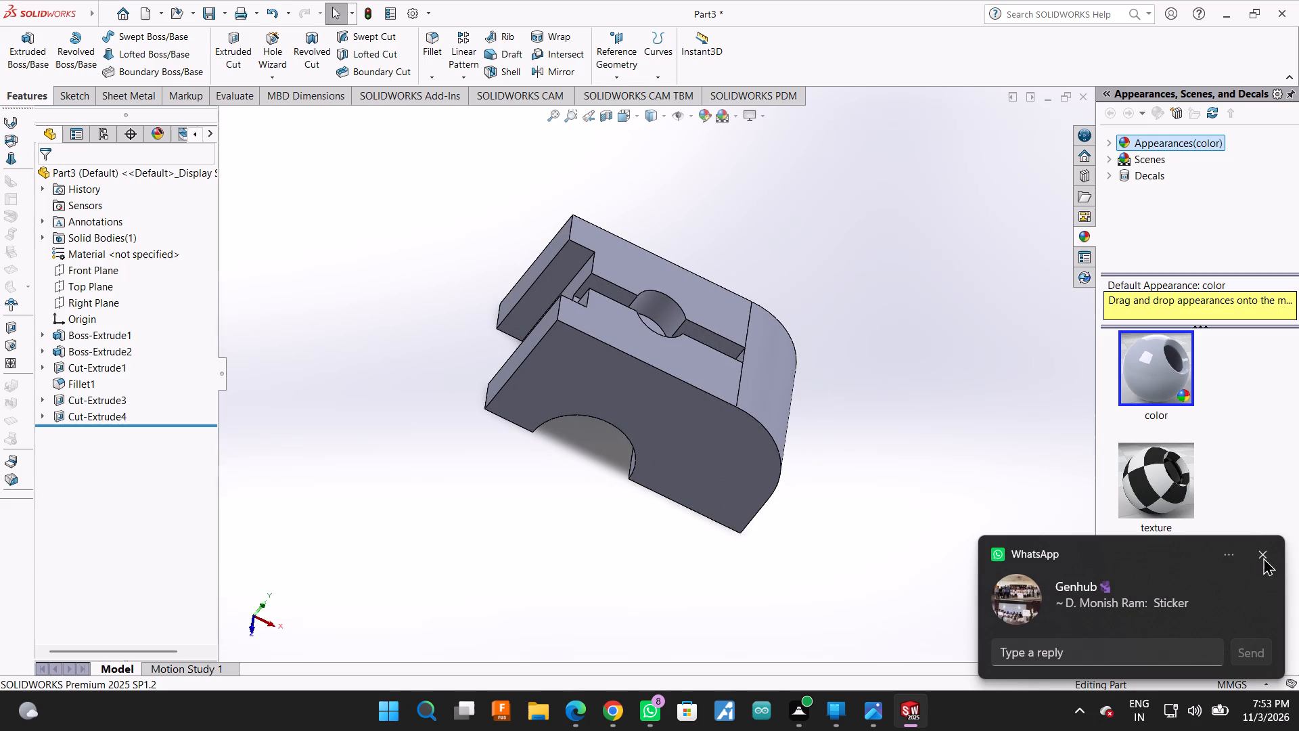
click(1263, 557)
middle_drag(912, 385, 875, 445)
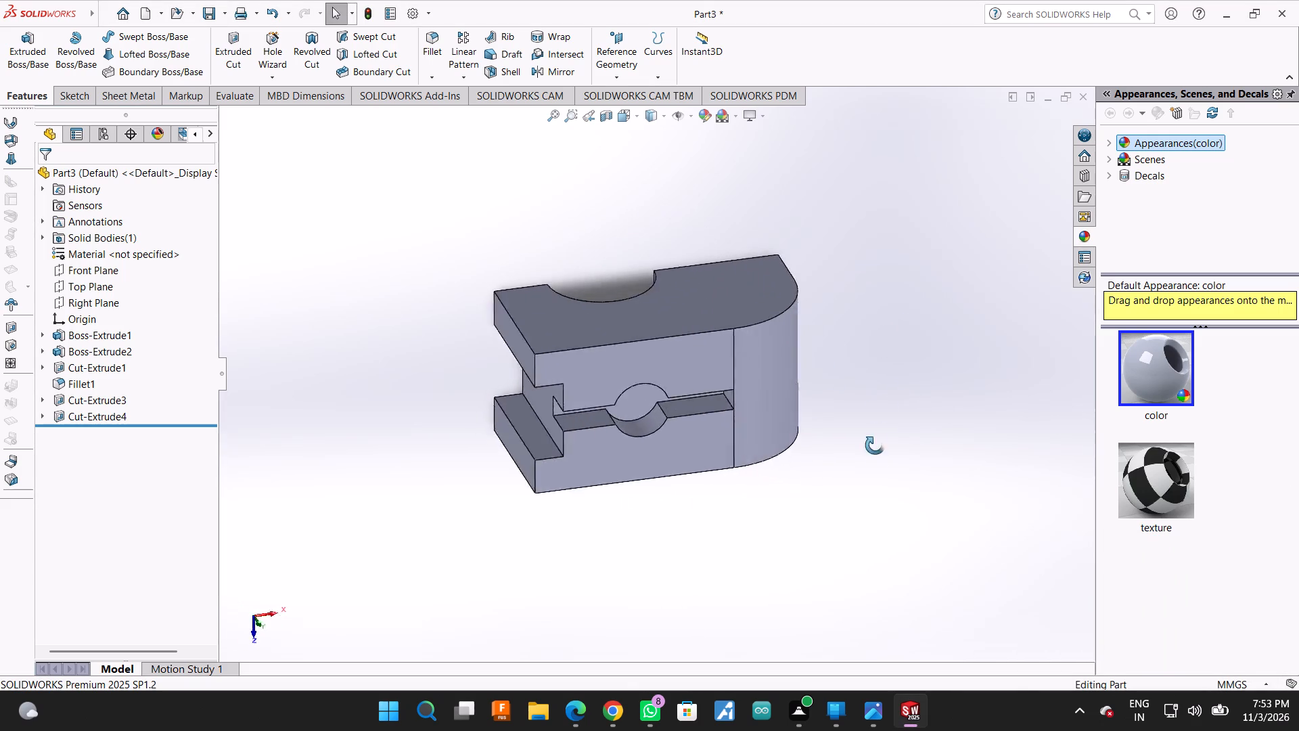
middle_drag(875, 445, 790, 146)
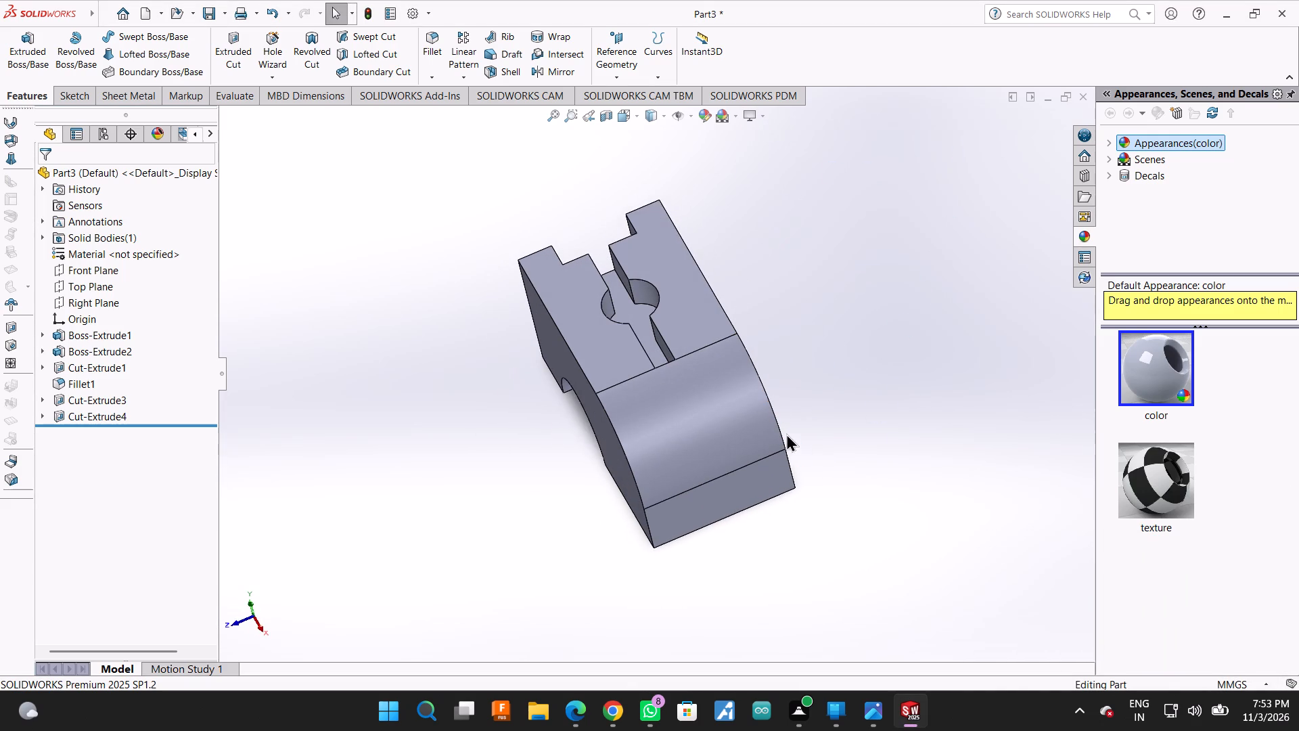
middle_drag(823, 369, 792, 395)
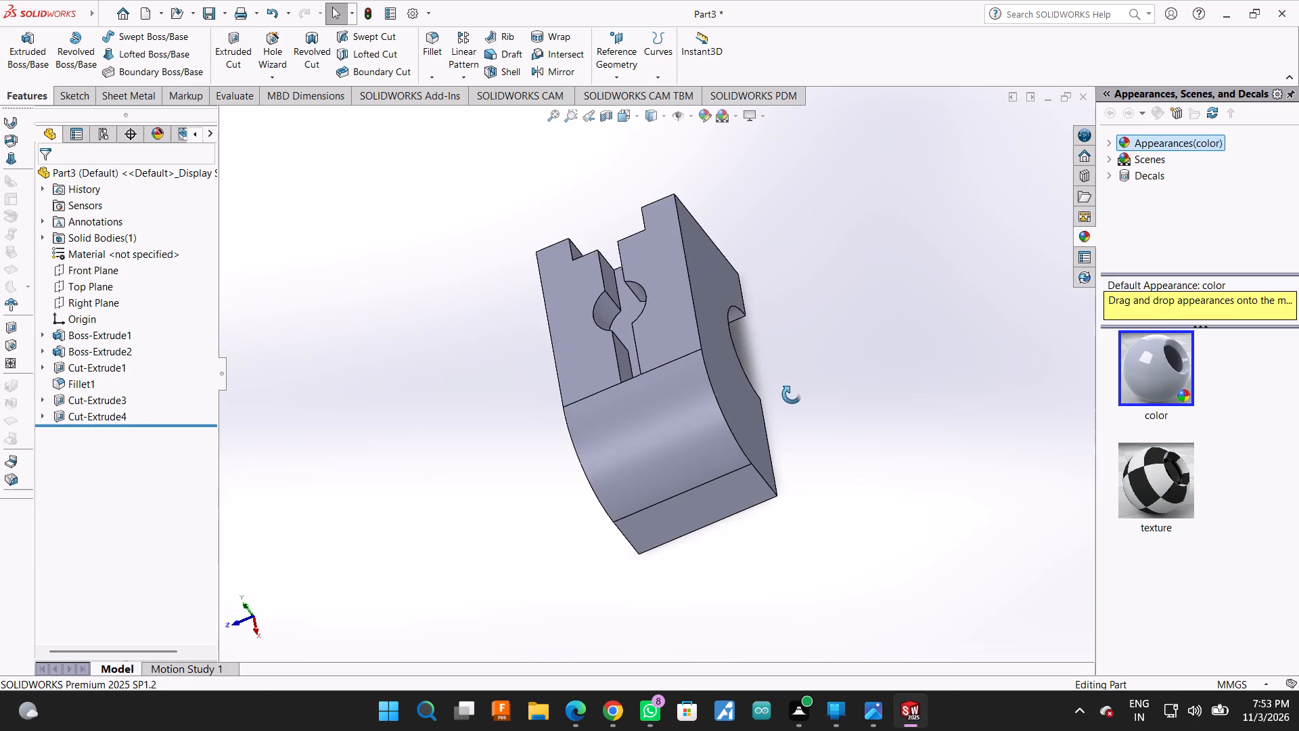
middle_drag(792, 395, 828, 279)
middle_drag(796, 301, 693, 411)
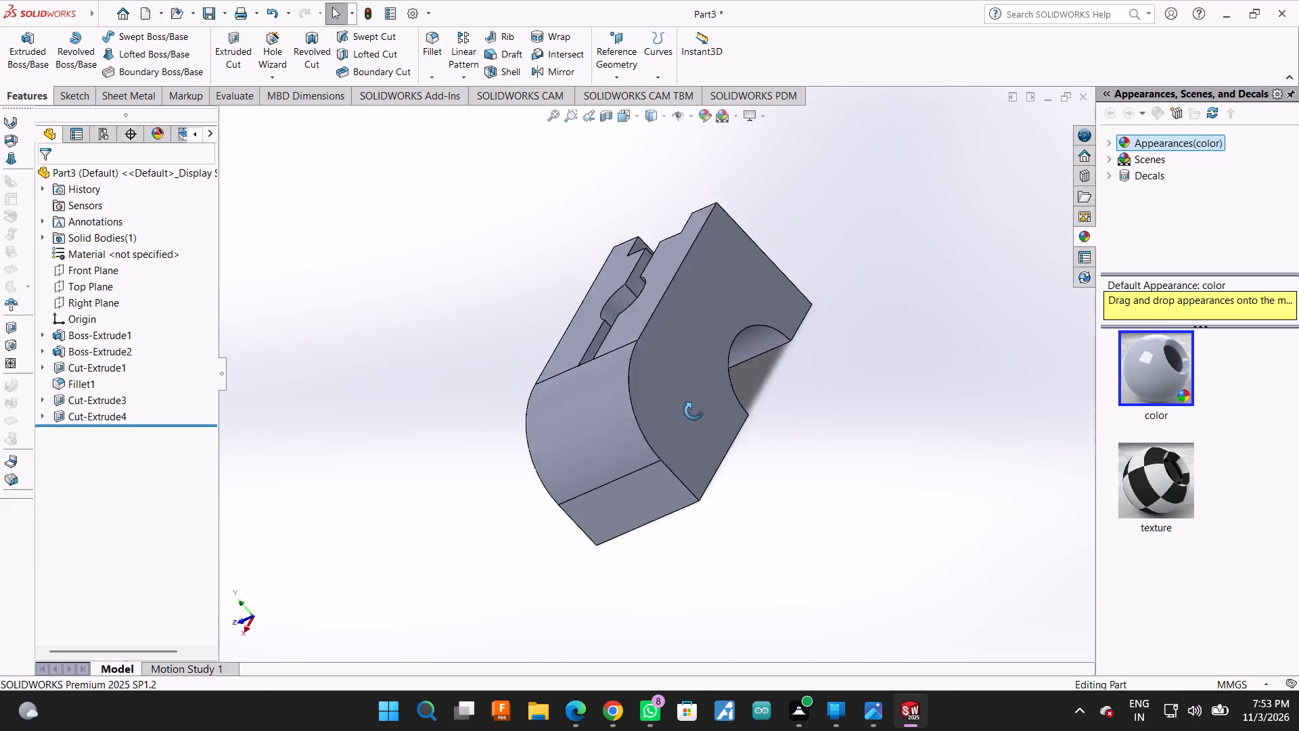
middle_drag(693, 411, 782, 164)
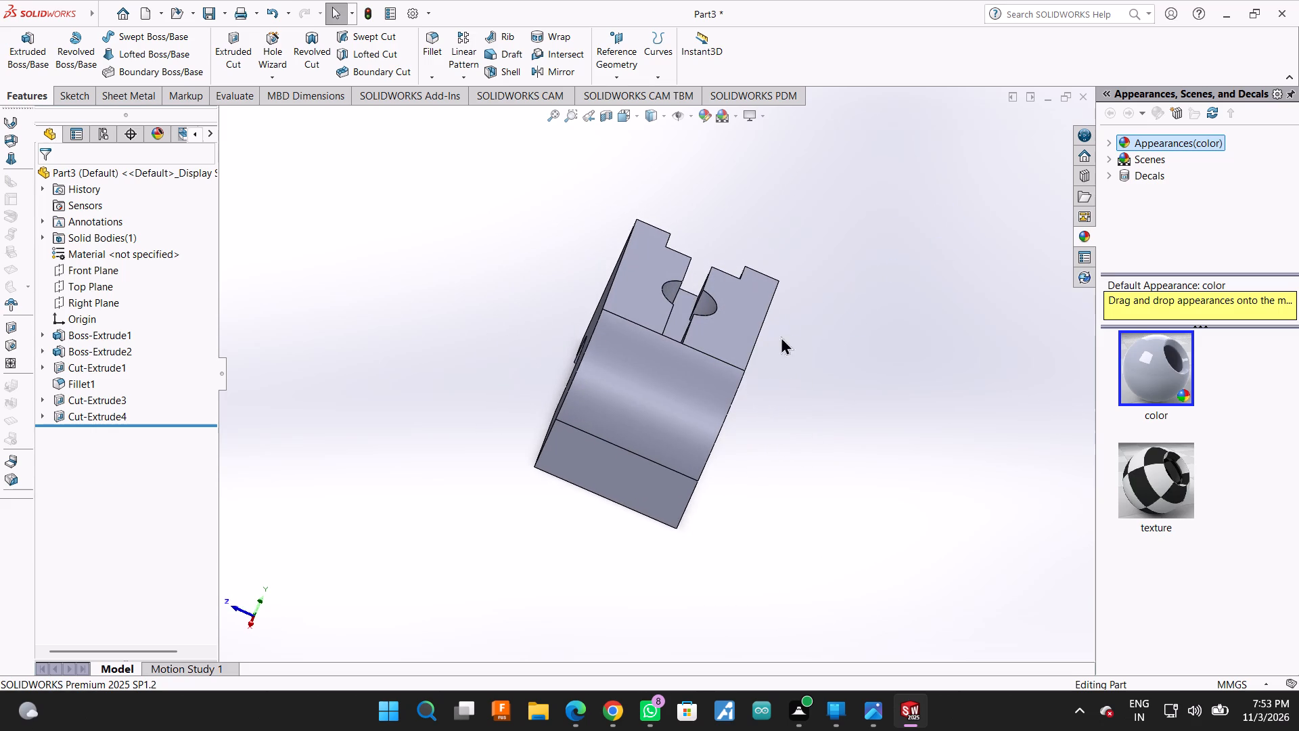
scroll(824, 403, up, 1)
scroll(471, 503, up, 2)
middle_drag(447, 477, 451, 477)
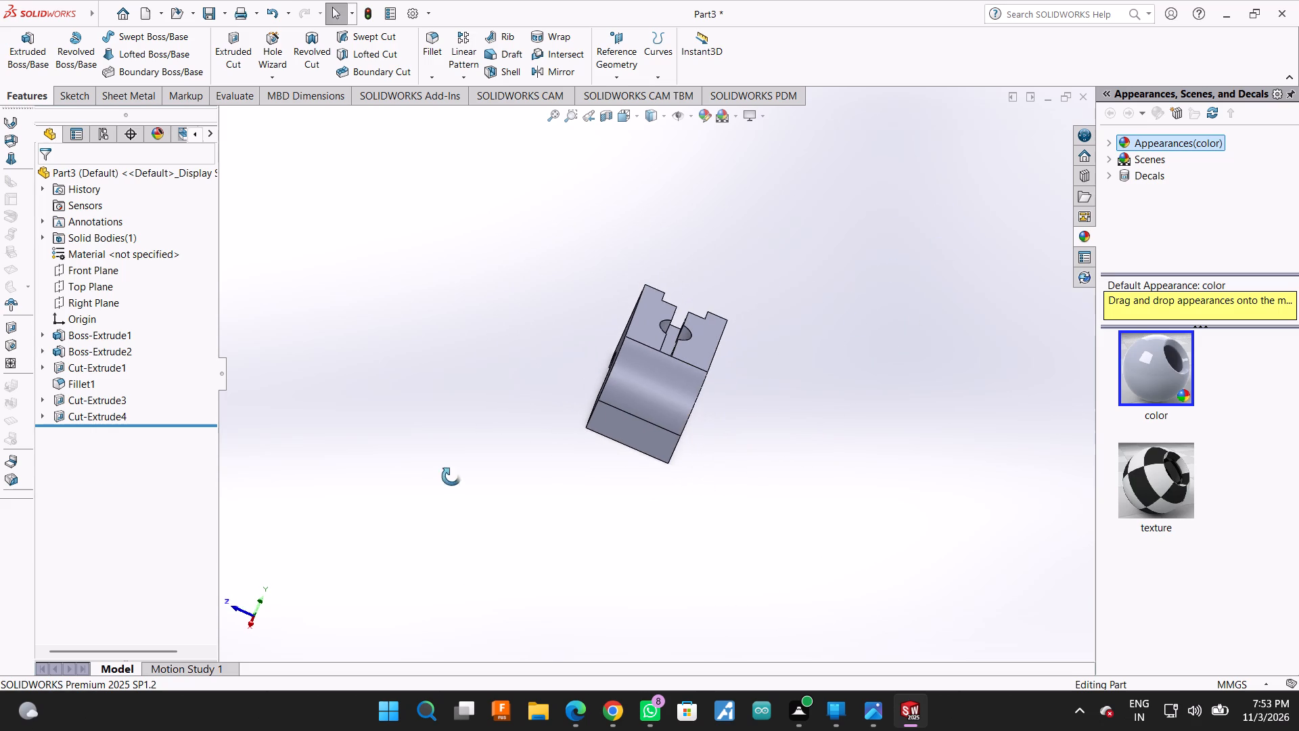
middle_drag(451, 477, 559, 455)
middle_drag(559, 425, 415, 460)
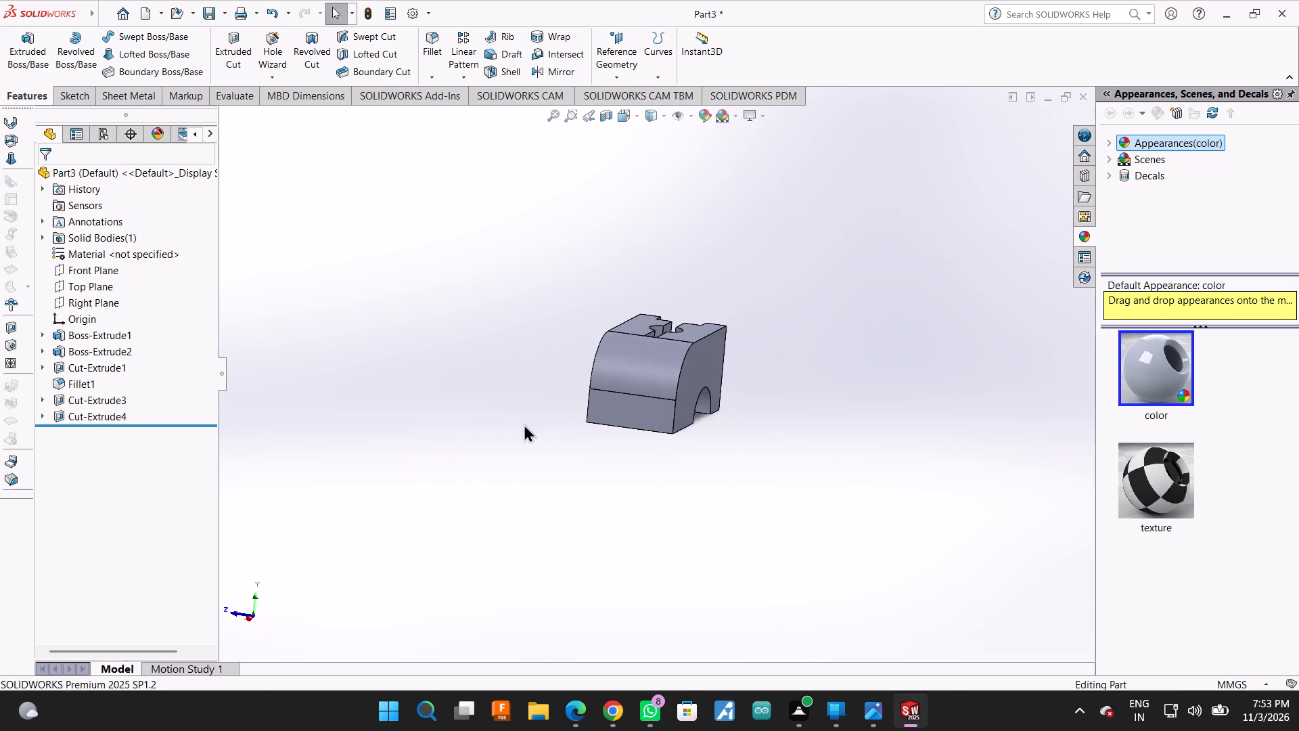
scroll(665, 368, down, 2)
scroll(579, 406, down, 1)
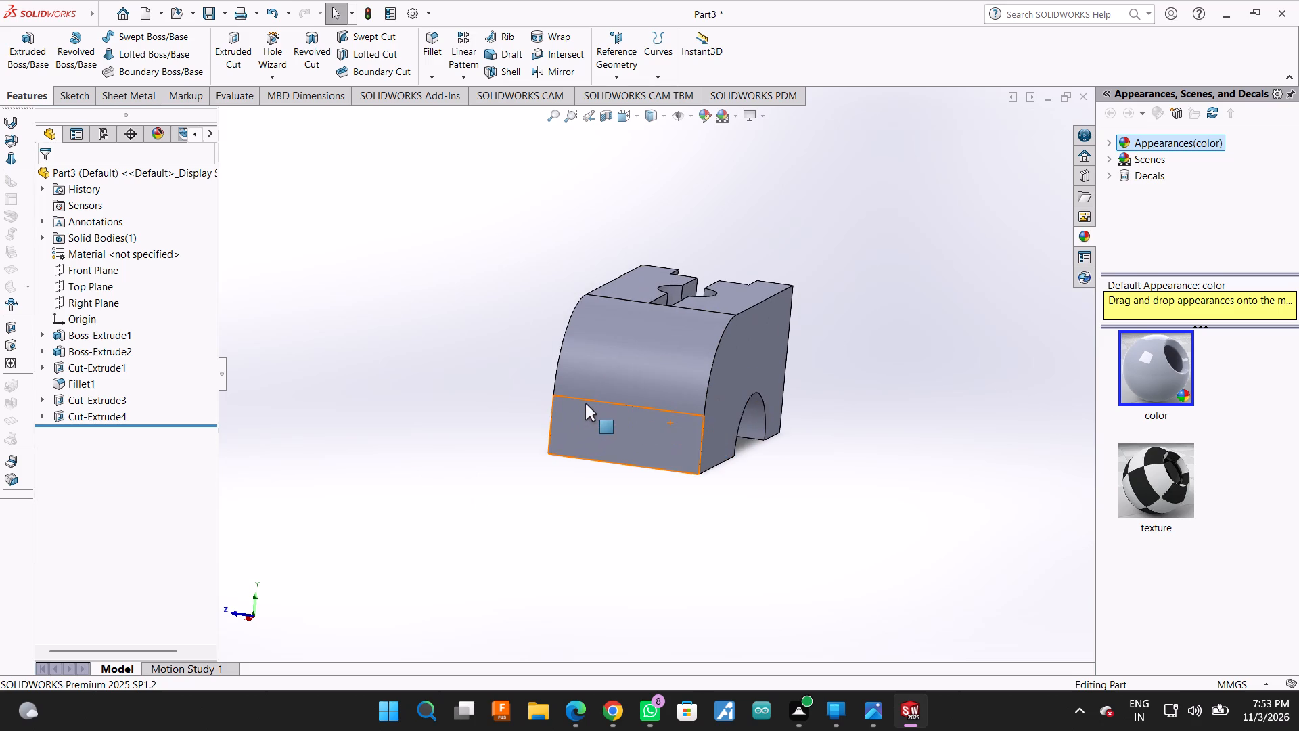
scroll(585, 403, down, 2)
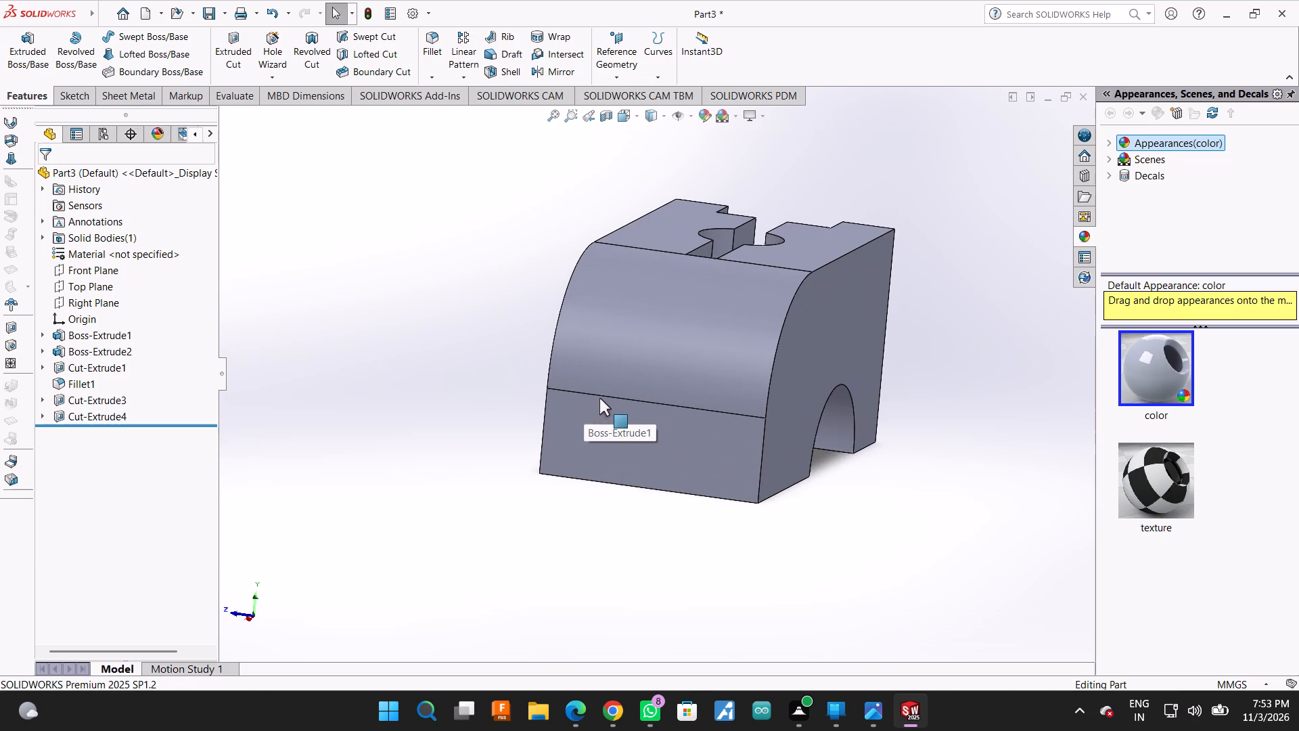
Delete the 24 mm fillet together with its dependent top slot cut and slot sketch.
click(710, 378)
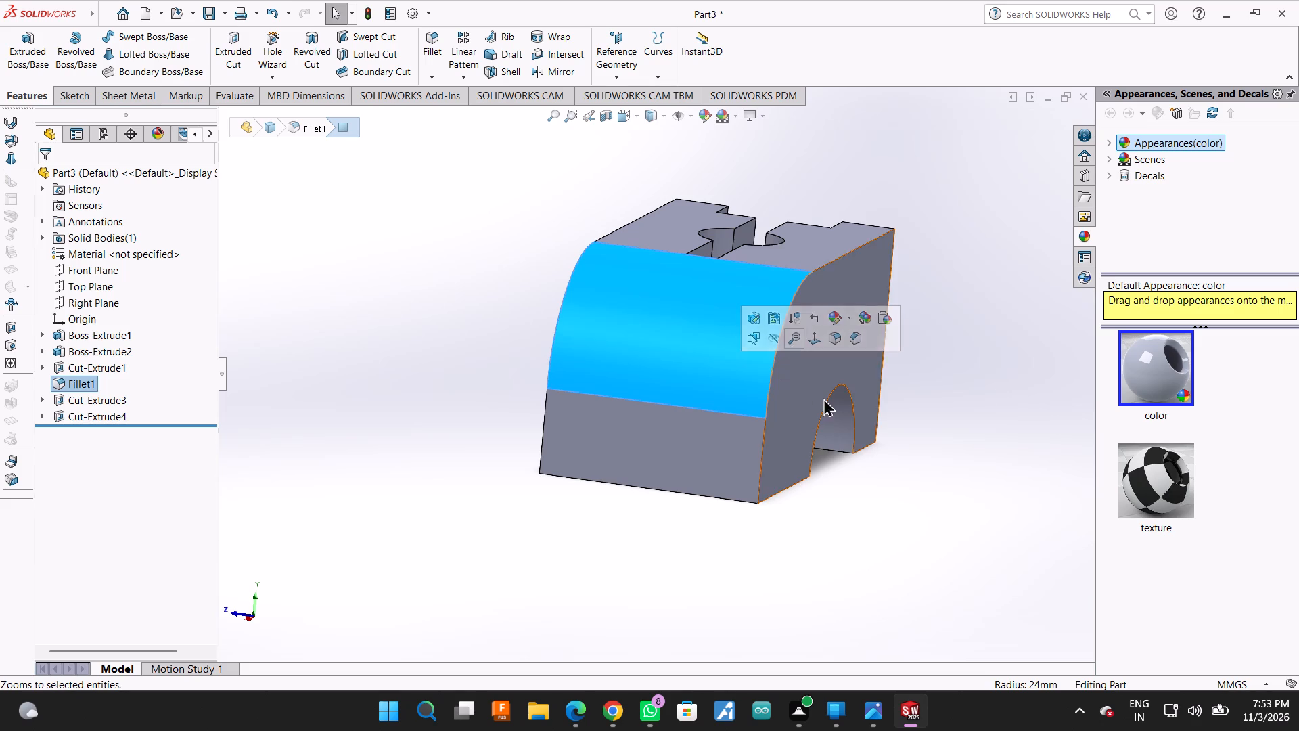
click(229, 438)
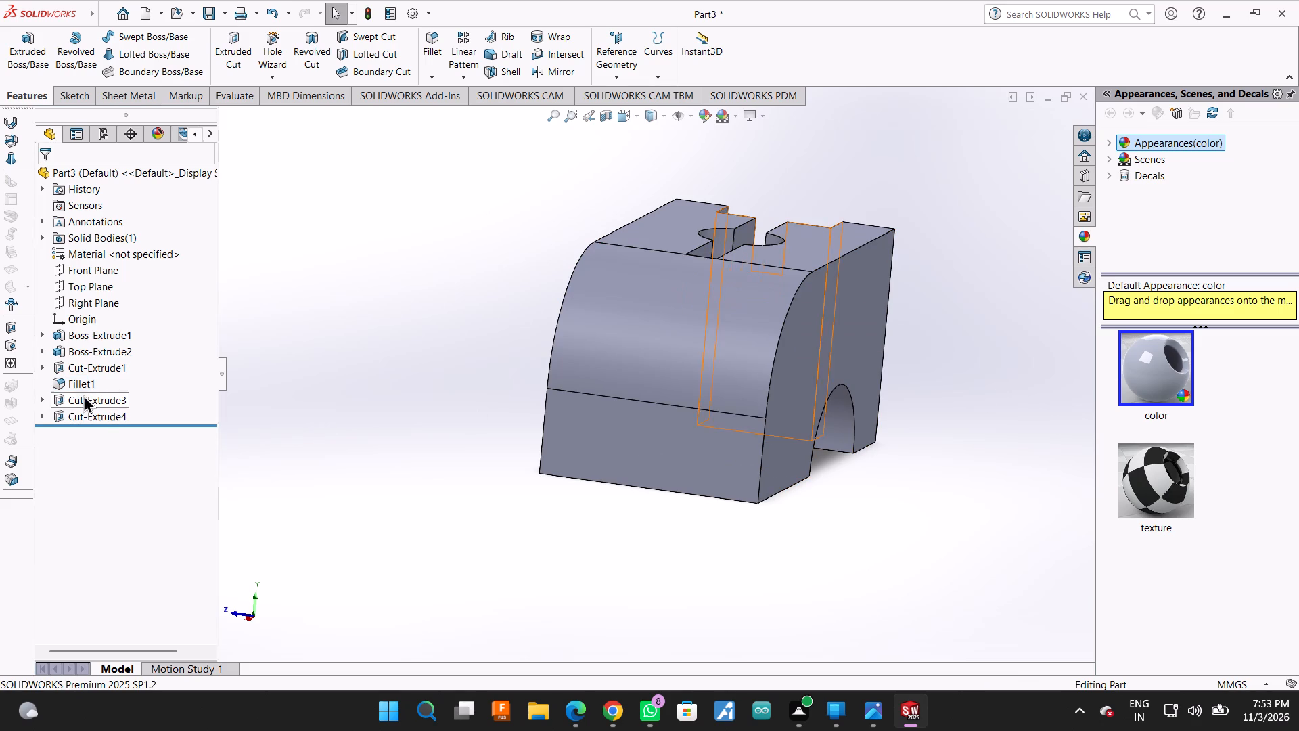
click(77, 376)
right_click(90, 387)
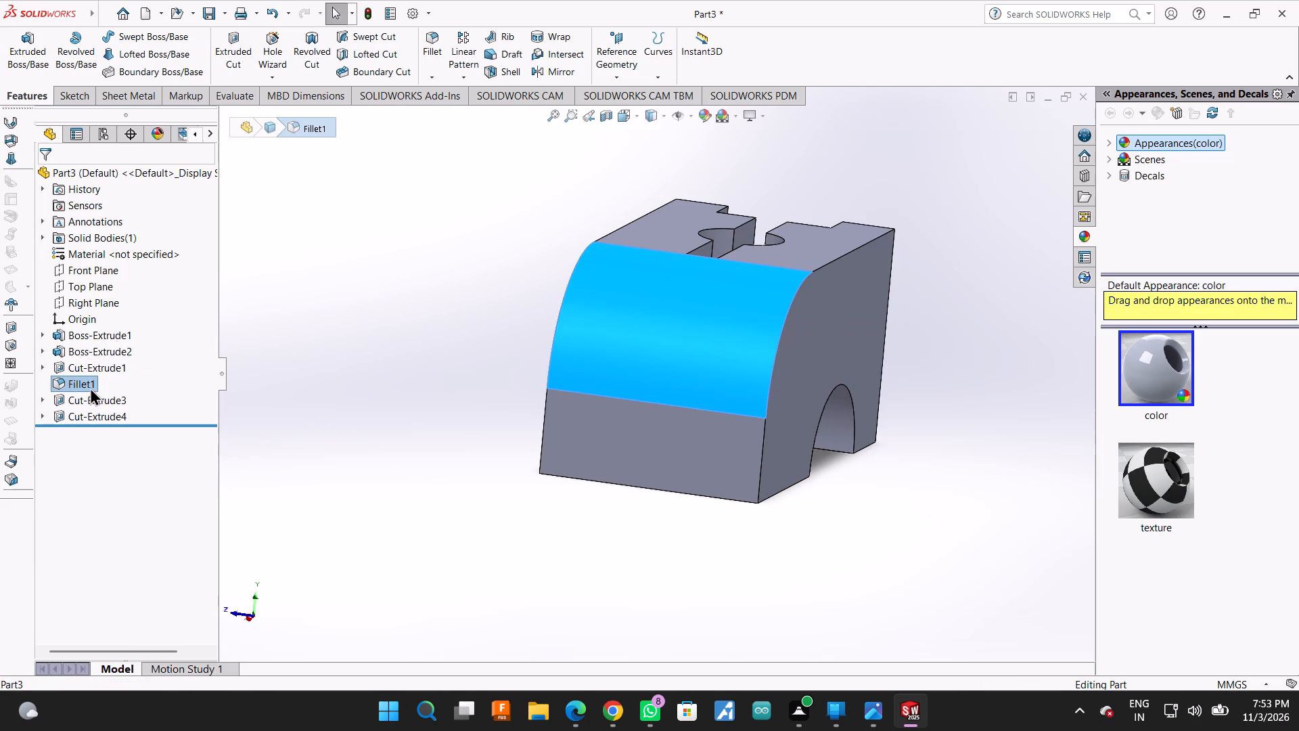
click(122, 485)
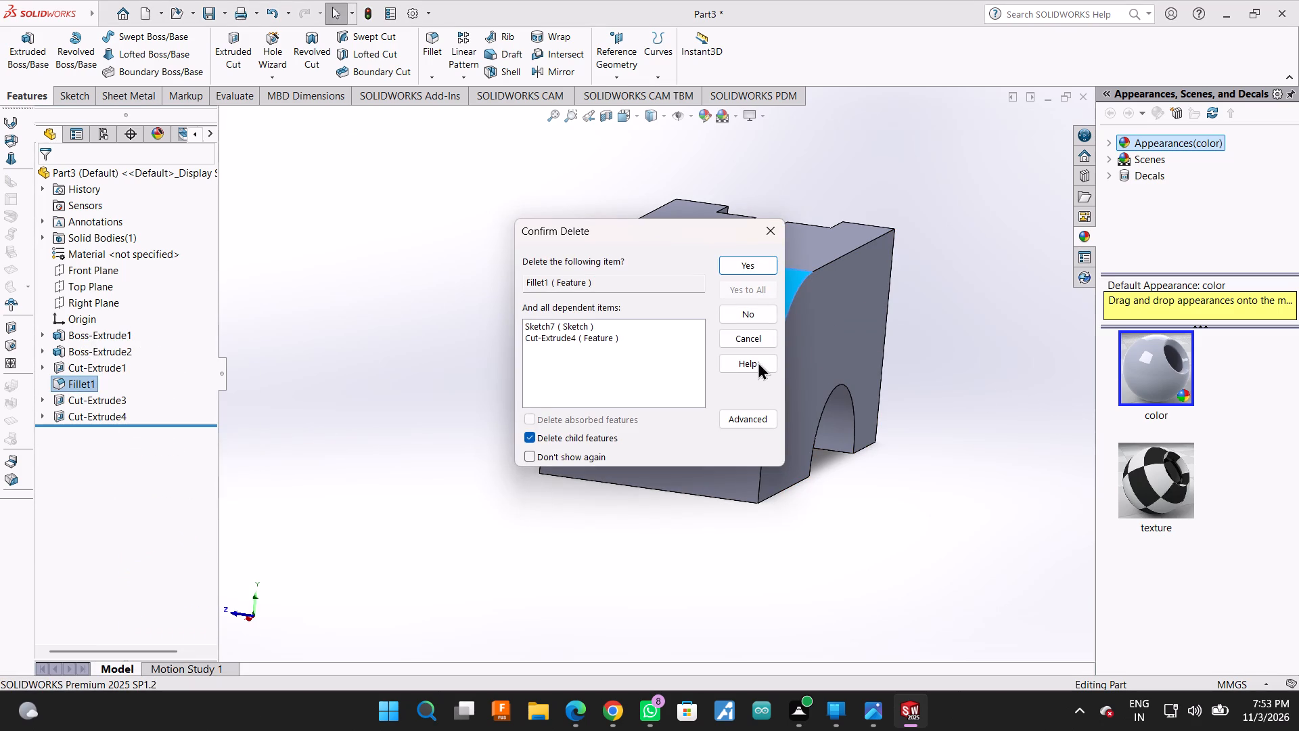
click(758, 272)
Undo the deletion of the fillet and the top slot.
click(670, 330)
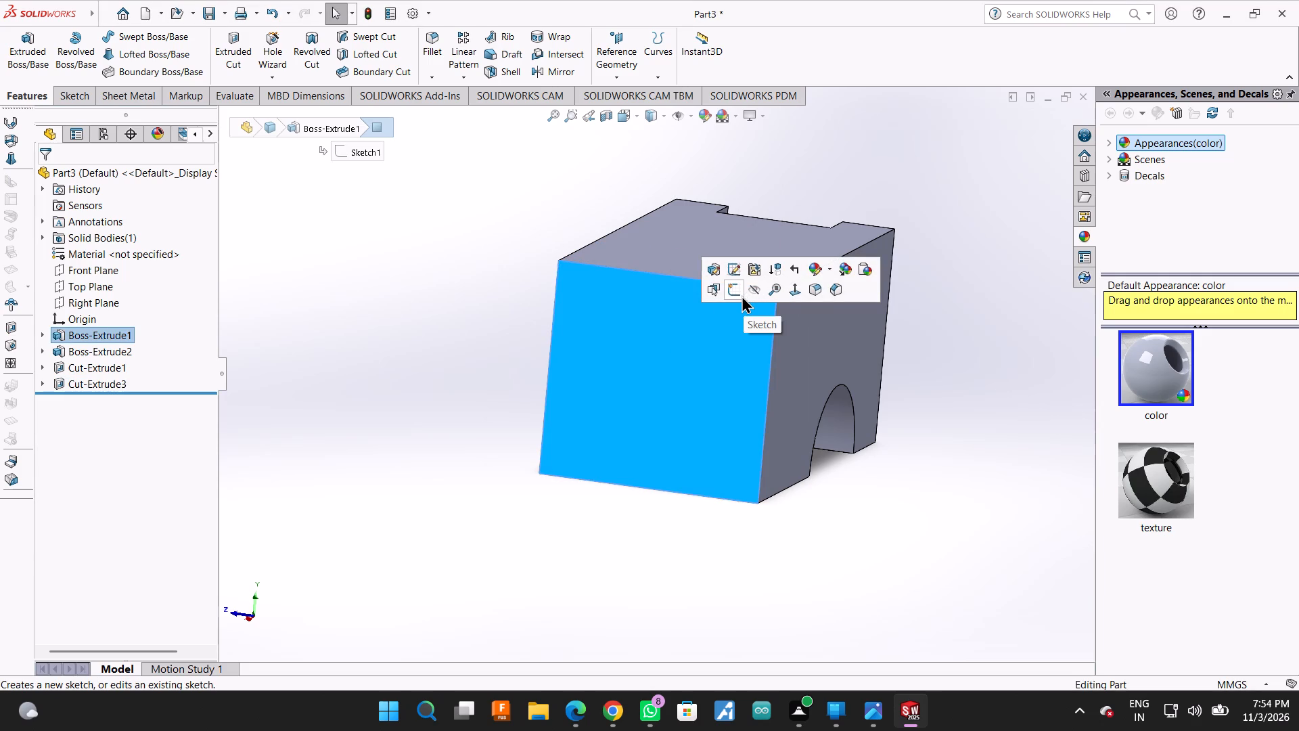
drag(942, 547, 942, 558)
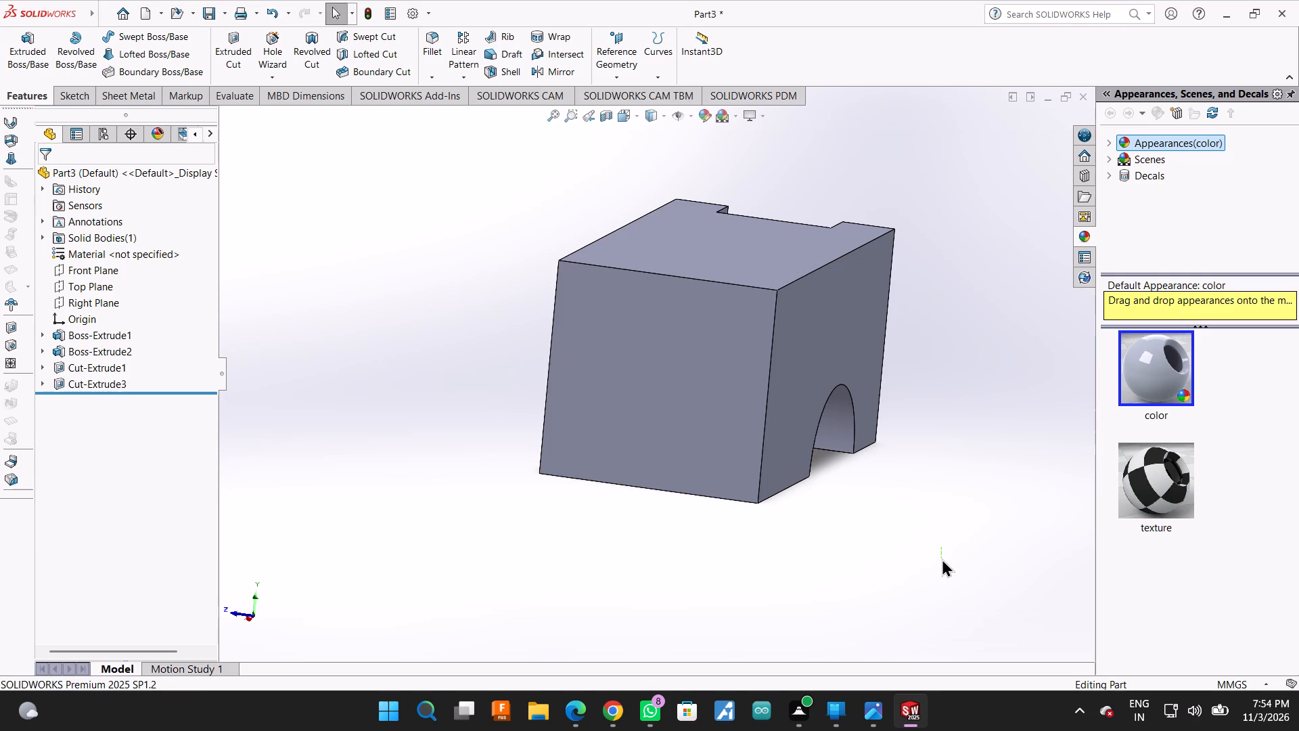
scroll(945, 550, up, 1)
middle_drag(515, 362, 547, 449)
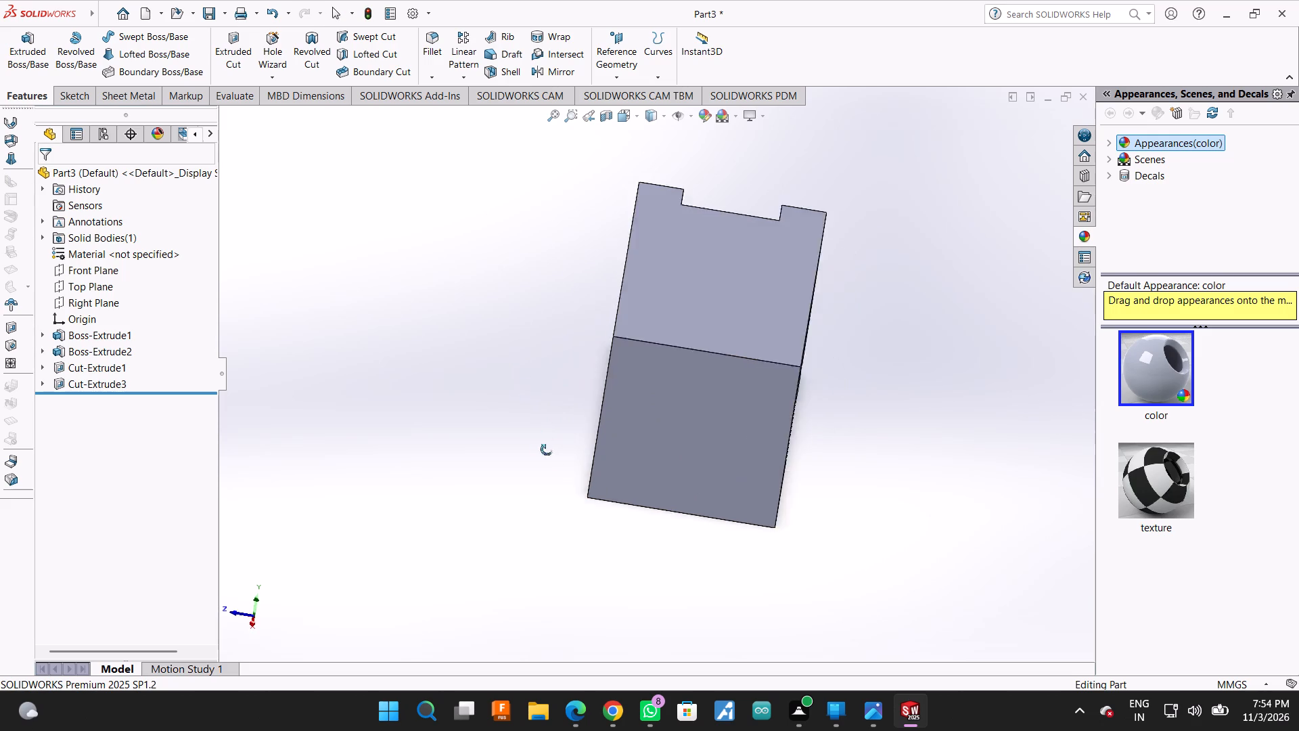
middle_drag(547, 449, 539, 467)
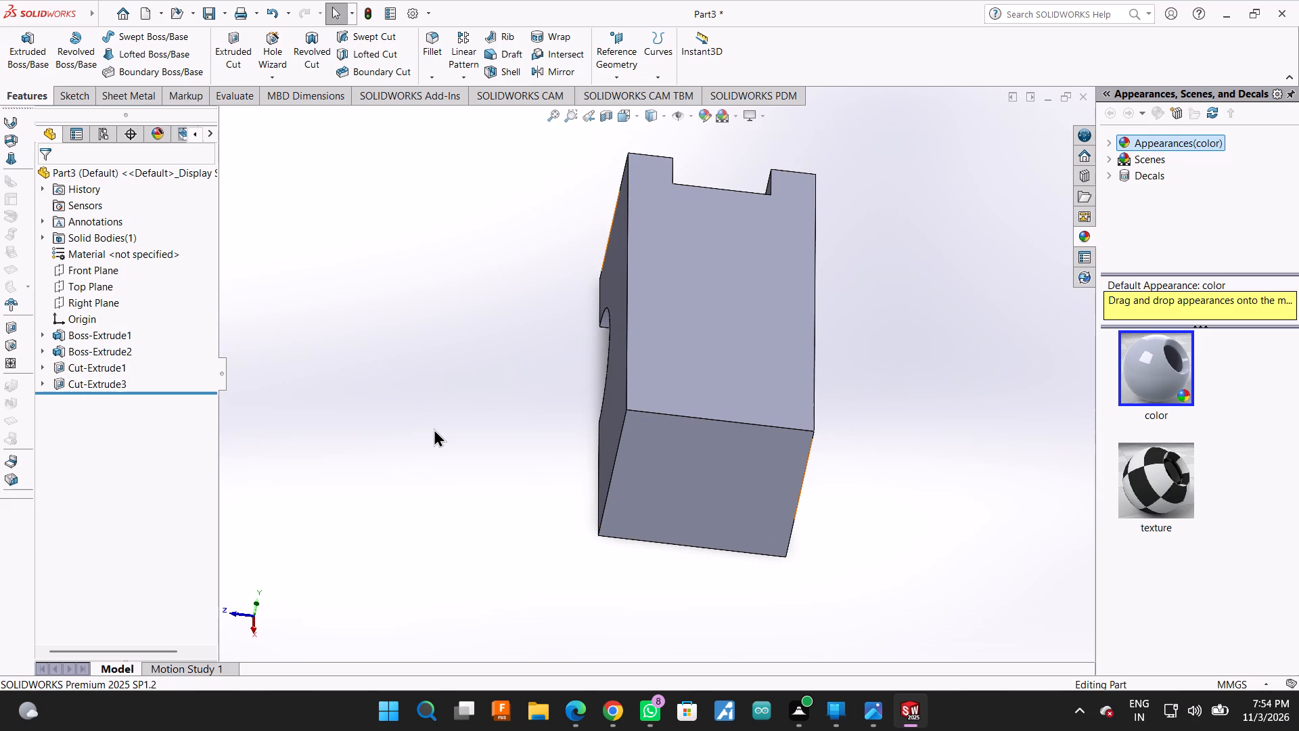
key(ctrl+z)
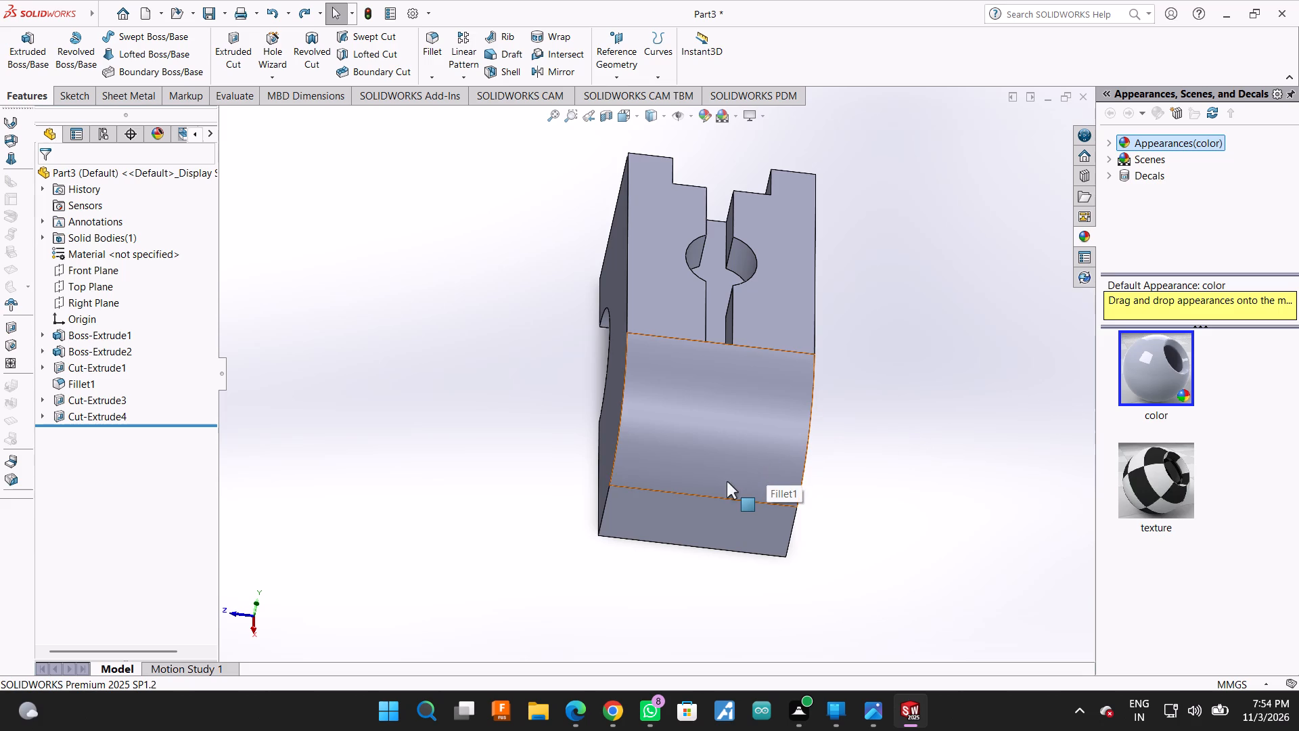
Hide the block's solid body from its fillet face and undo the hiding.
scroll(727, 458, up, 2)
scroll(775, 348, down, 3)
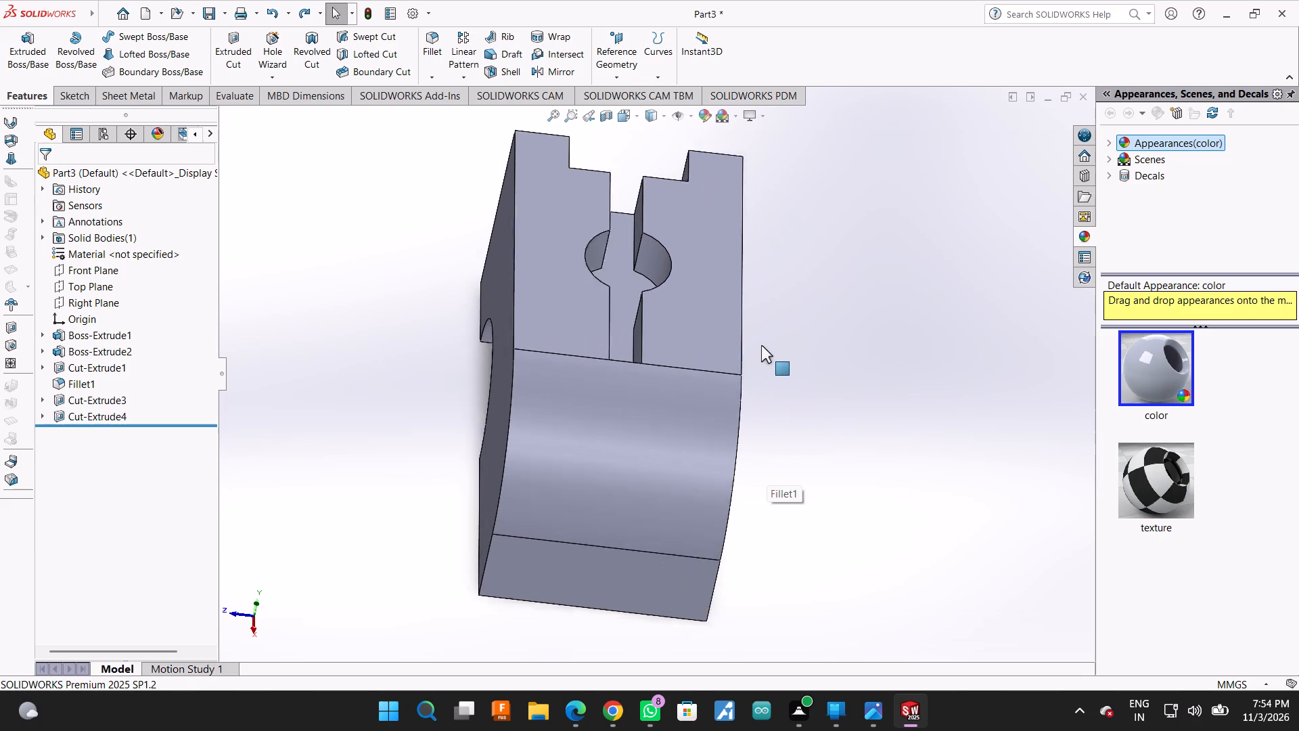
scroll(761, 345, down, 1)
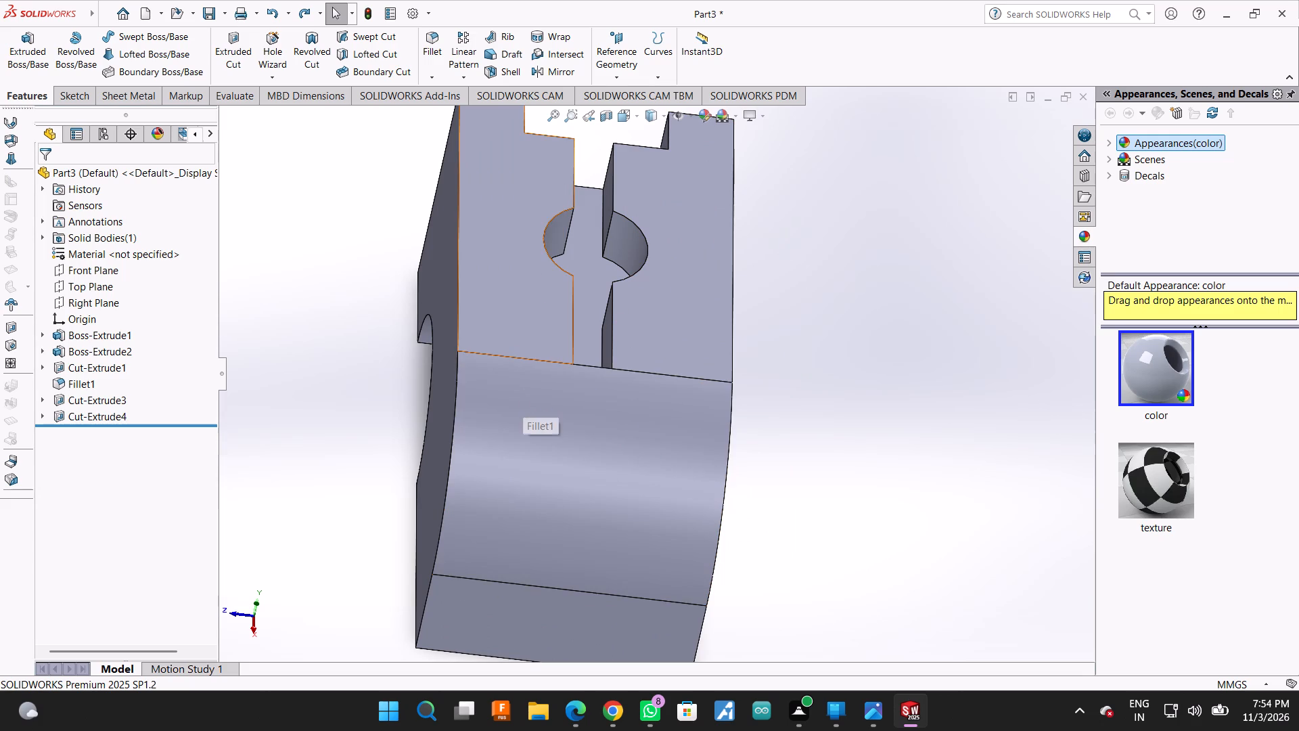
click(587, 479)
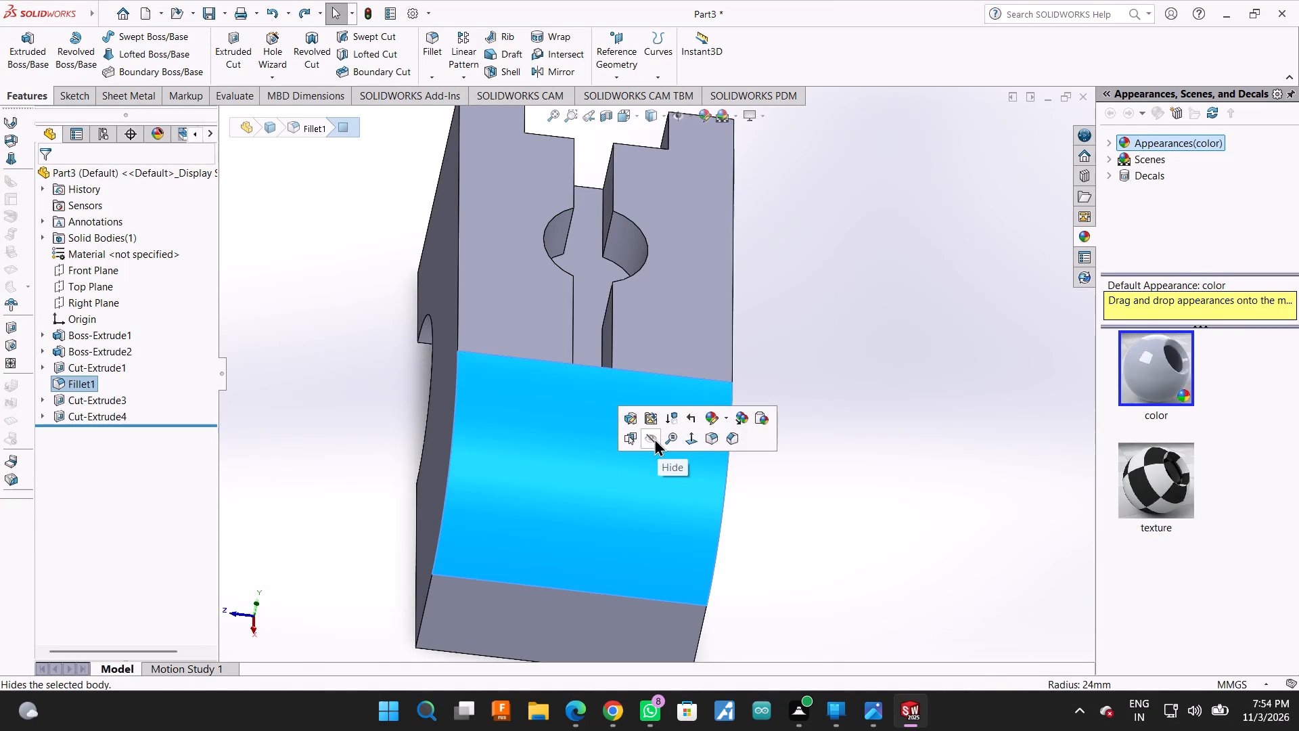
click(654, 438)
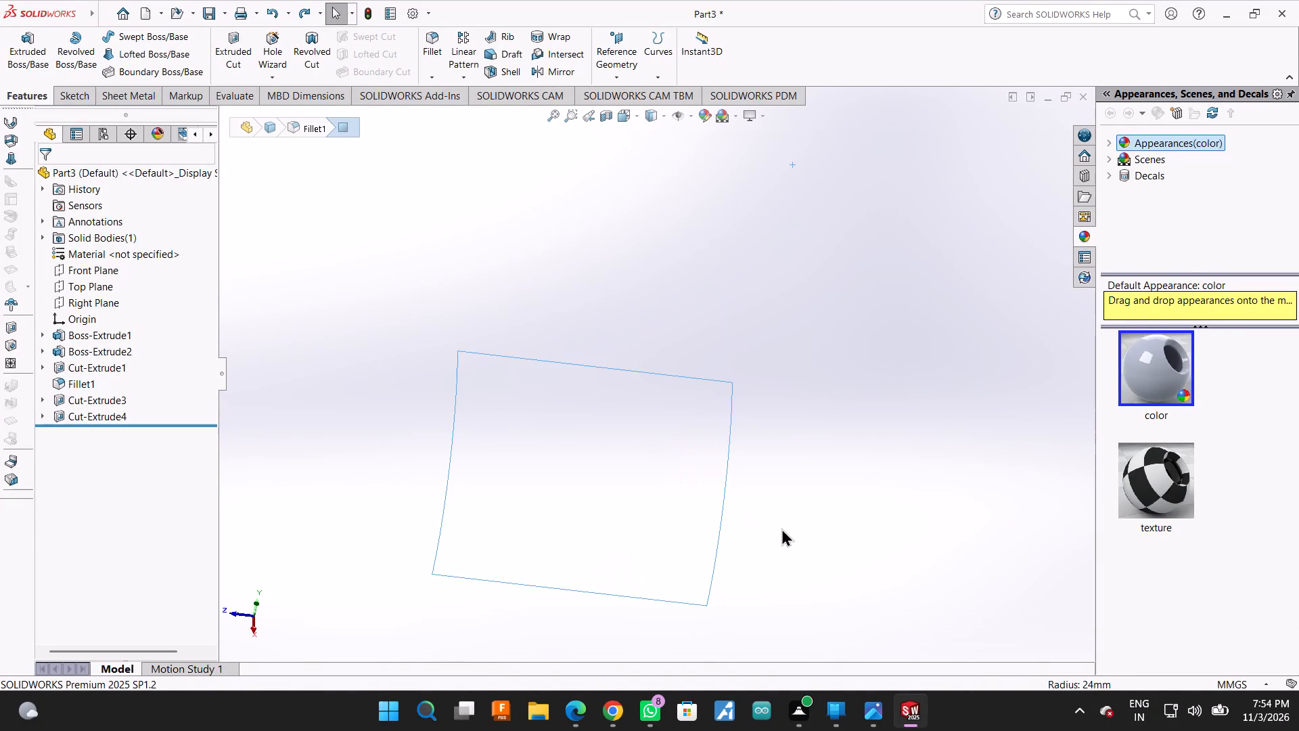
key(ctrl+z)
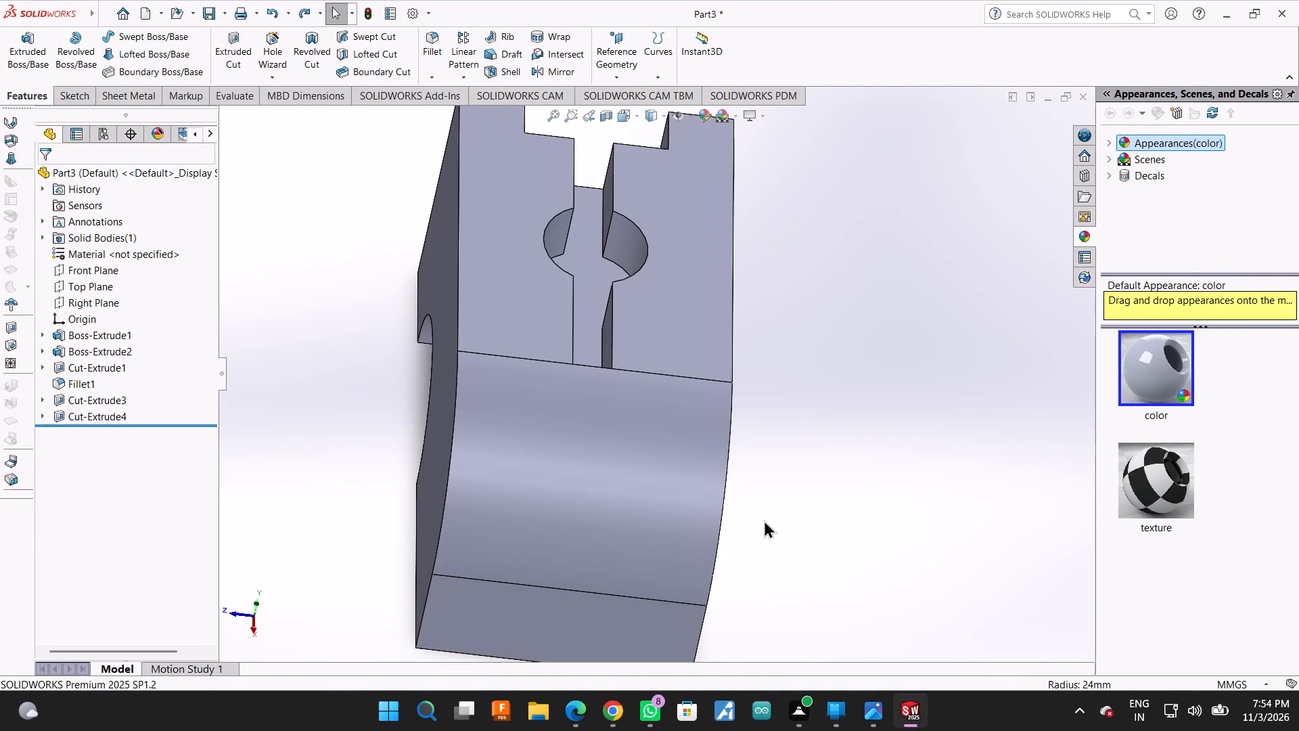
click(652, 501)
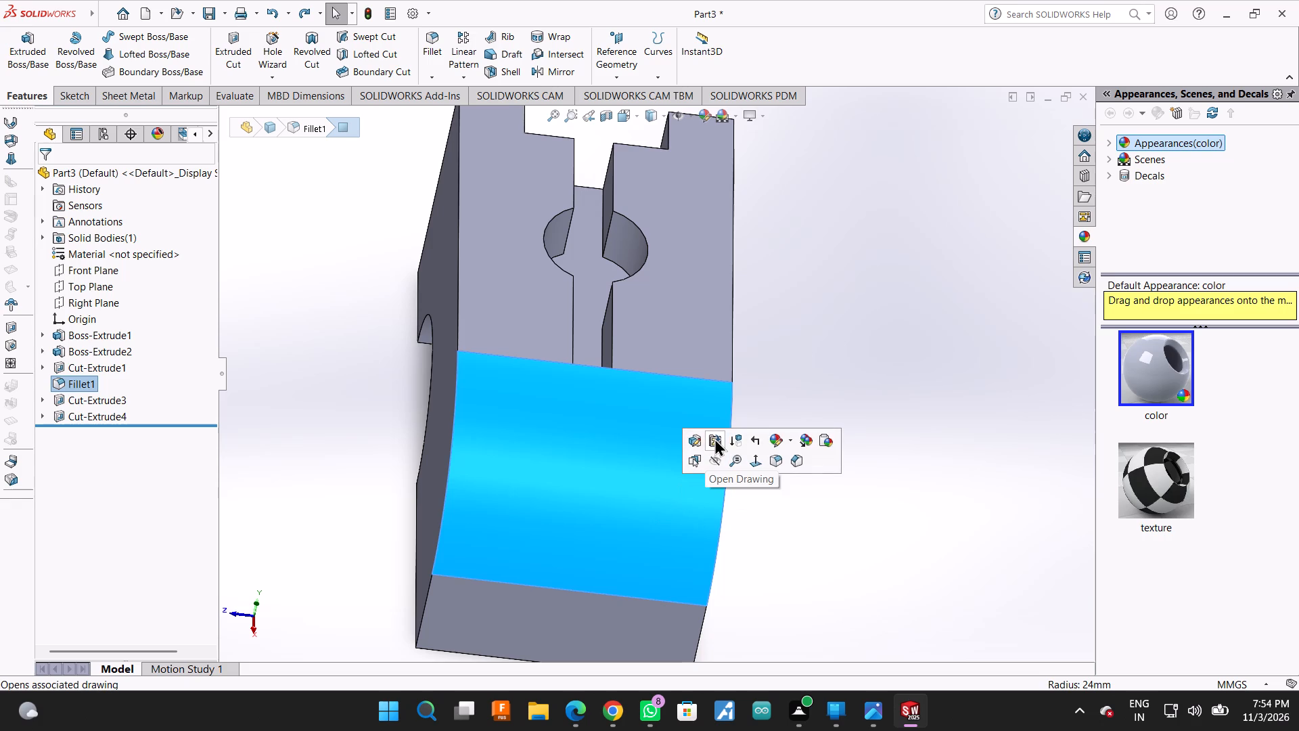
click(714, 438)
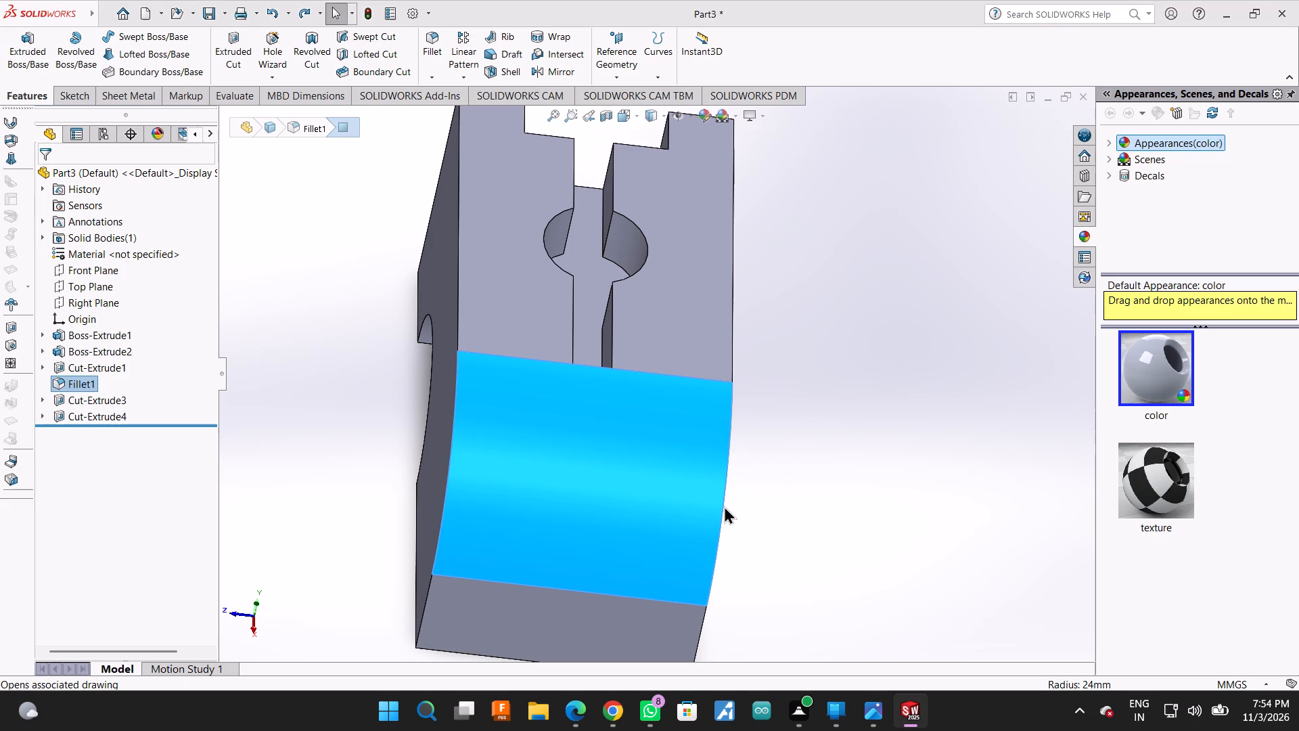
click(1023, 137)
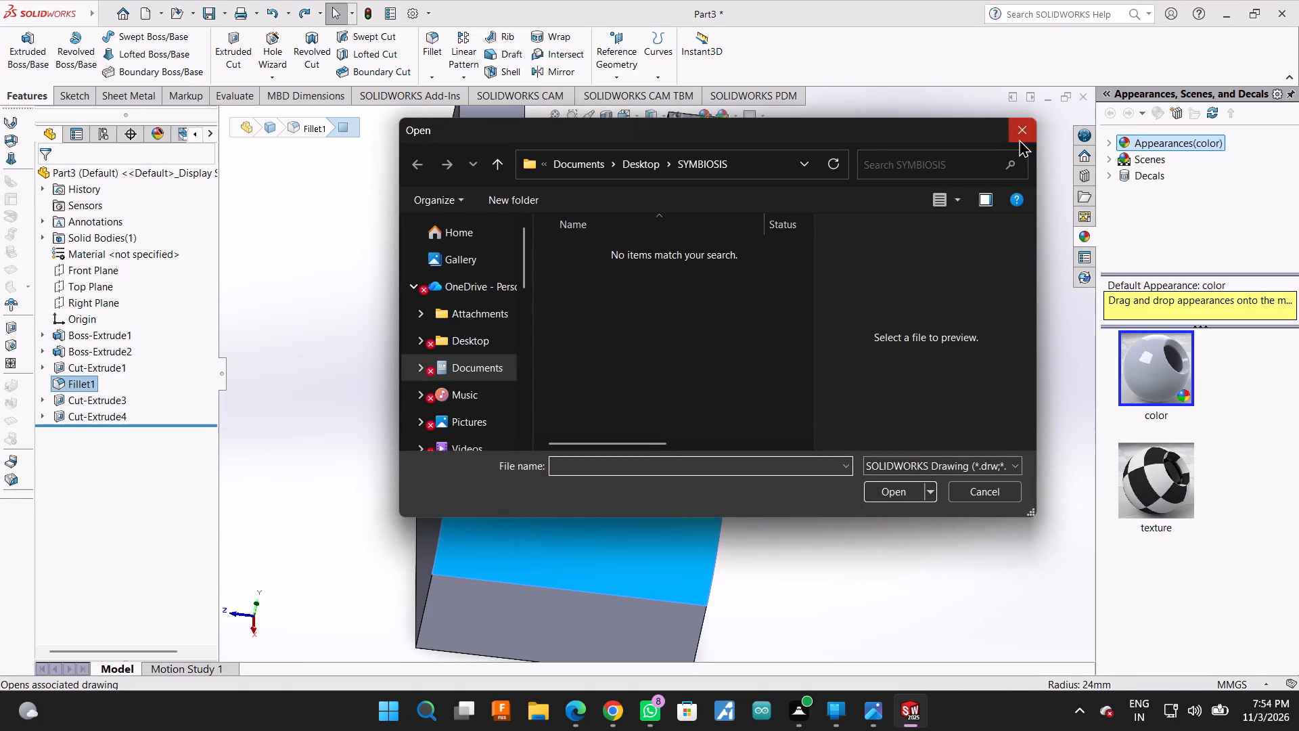
Examine the 24 mm fillet face and the adjoining side and end faces of the block.
click(610, 496)
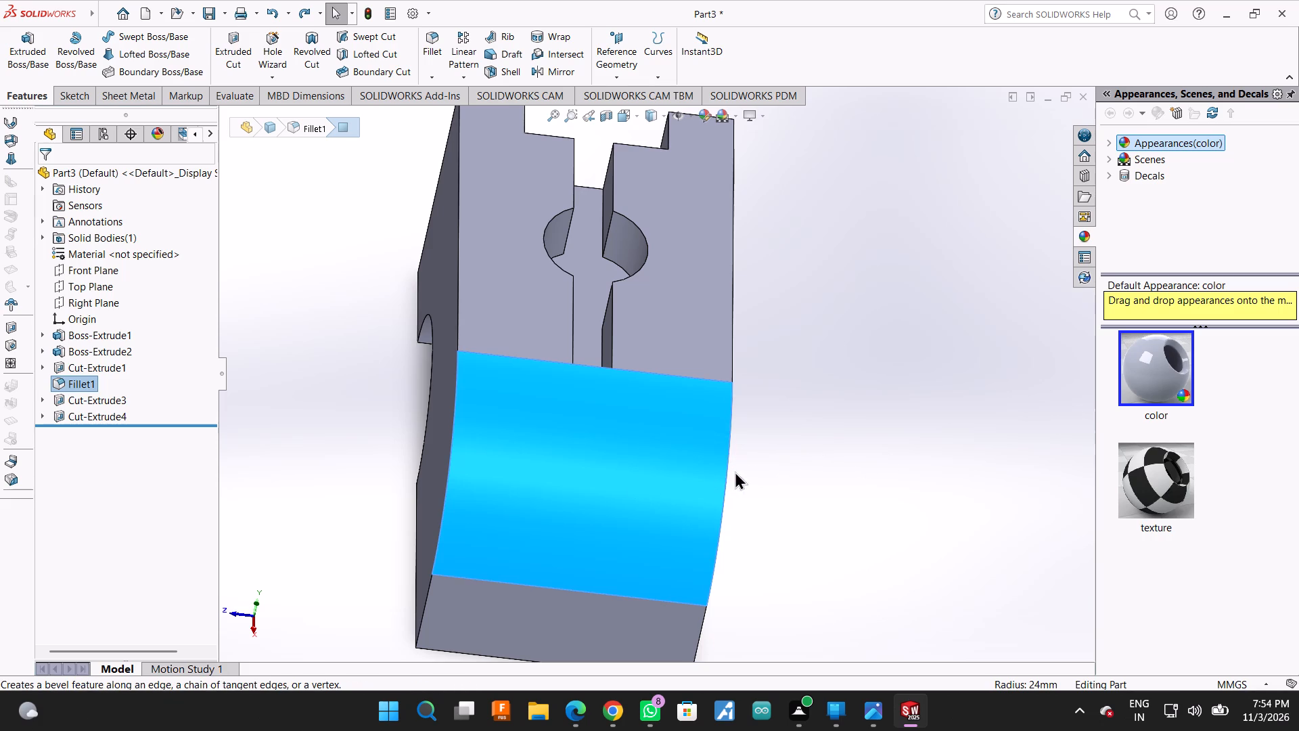
click(800, 498)
scroll(800, 498, up, 2)
scroll(725, 489, down, 2)
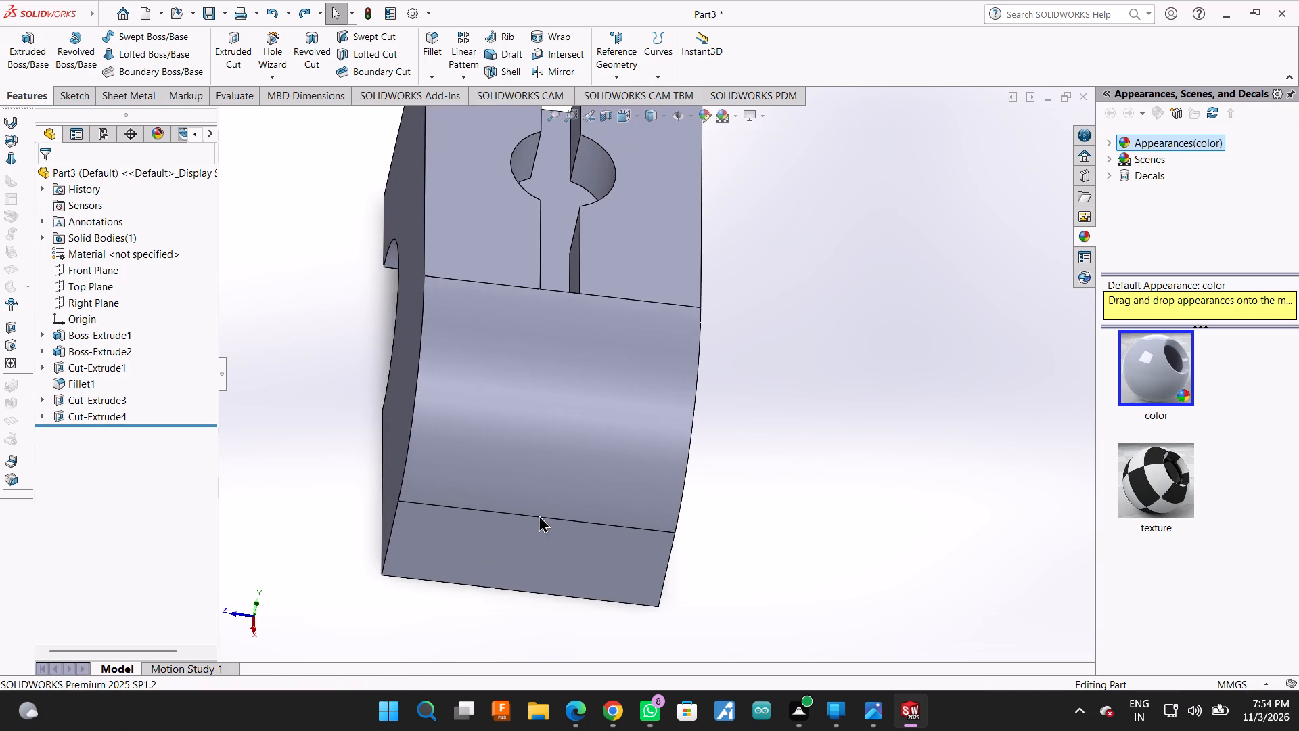
scroll(598, 530, up, 2)
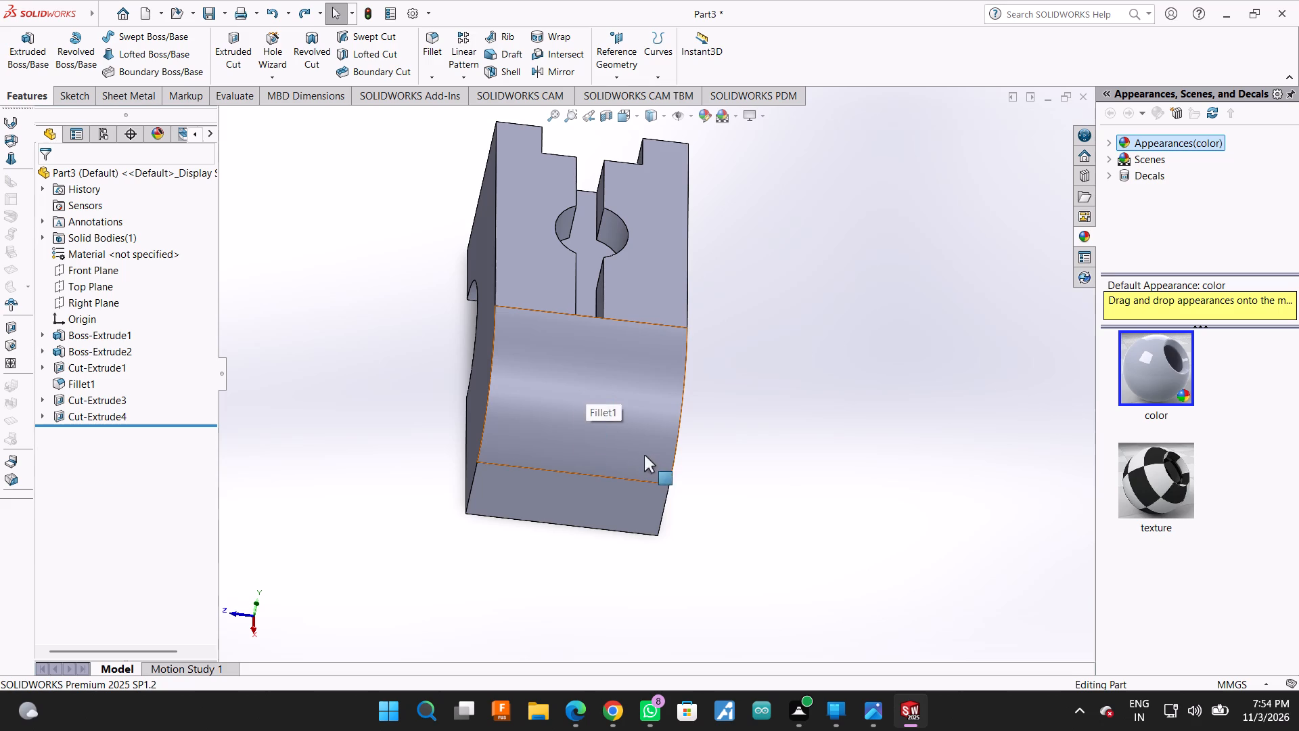
middle_drag(746, 447, 796, 377)
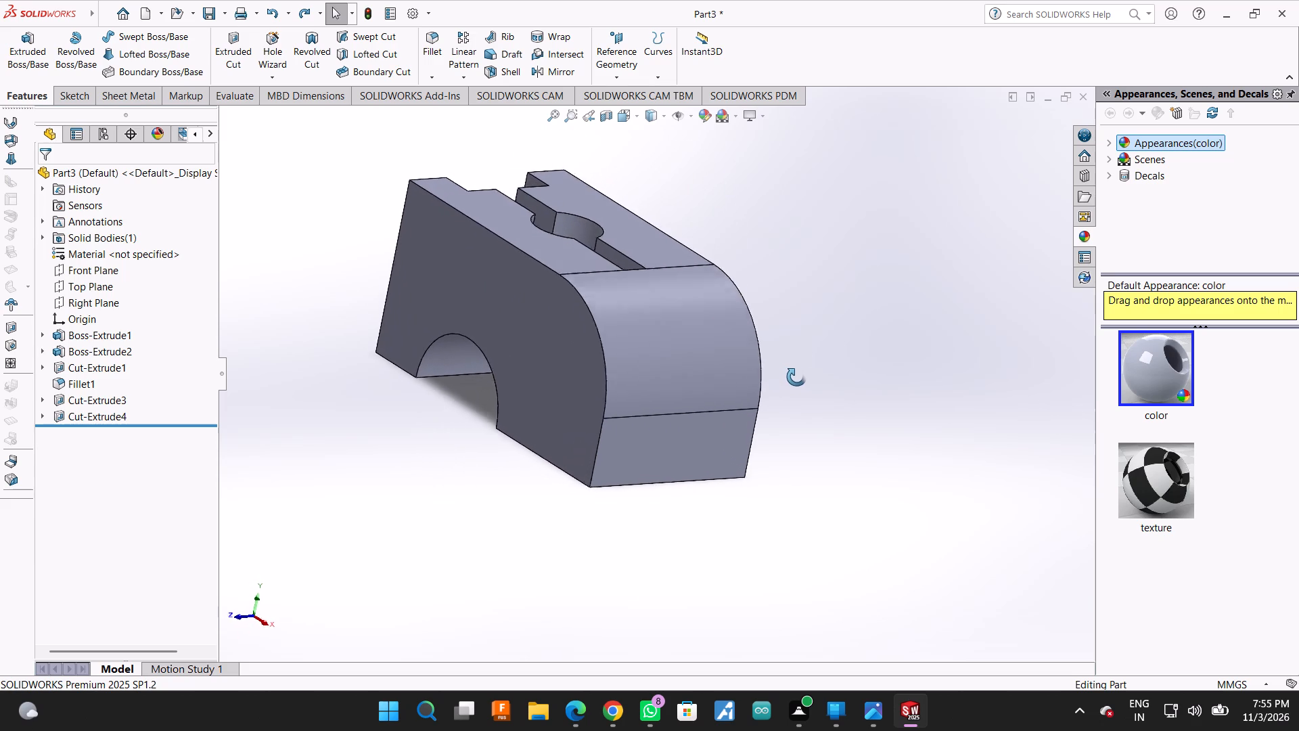
middle_drag(796, 377, 810, 378)
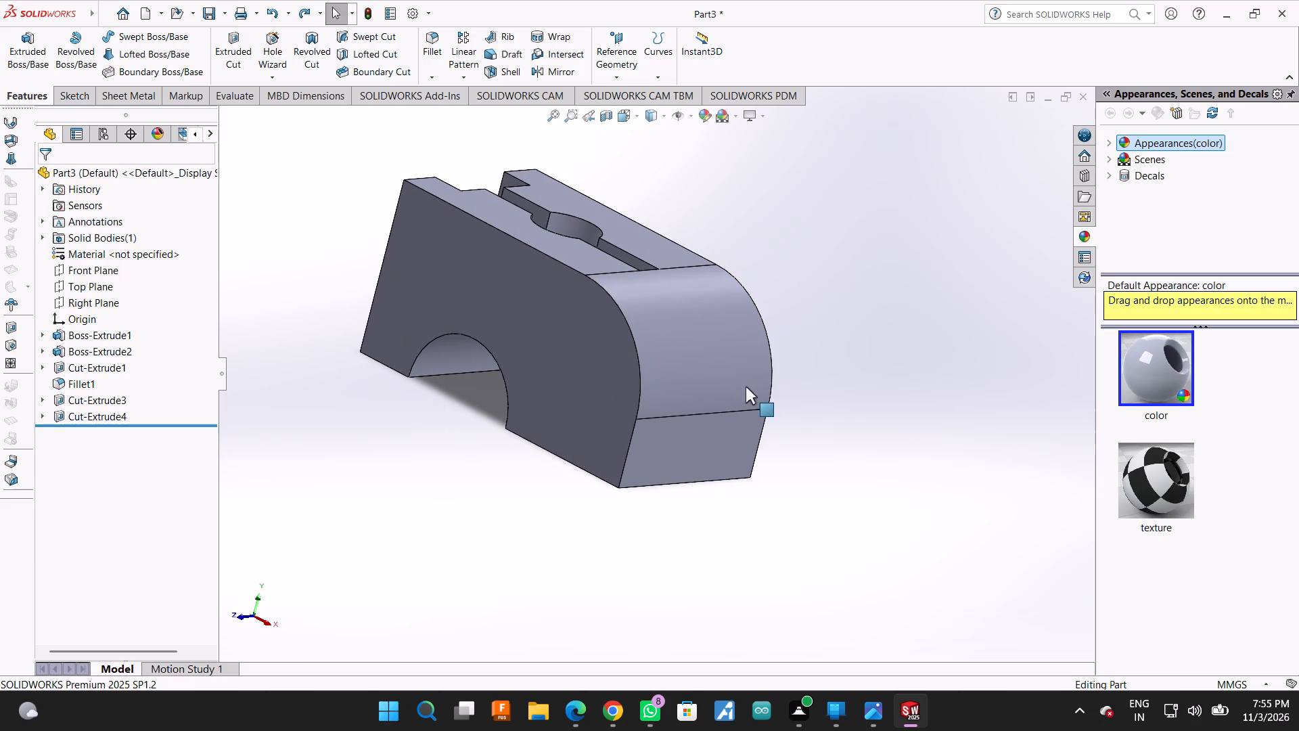
click(650, 325)
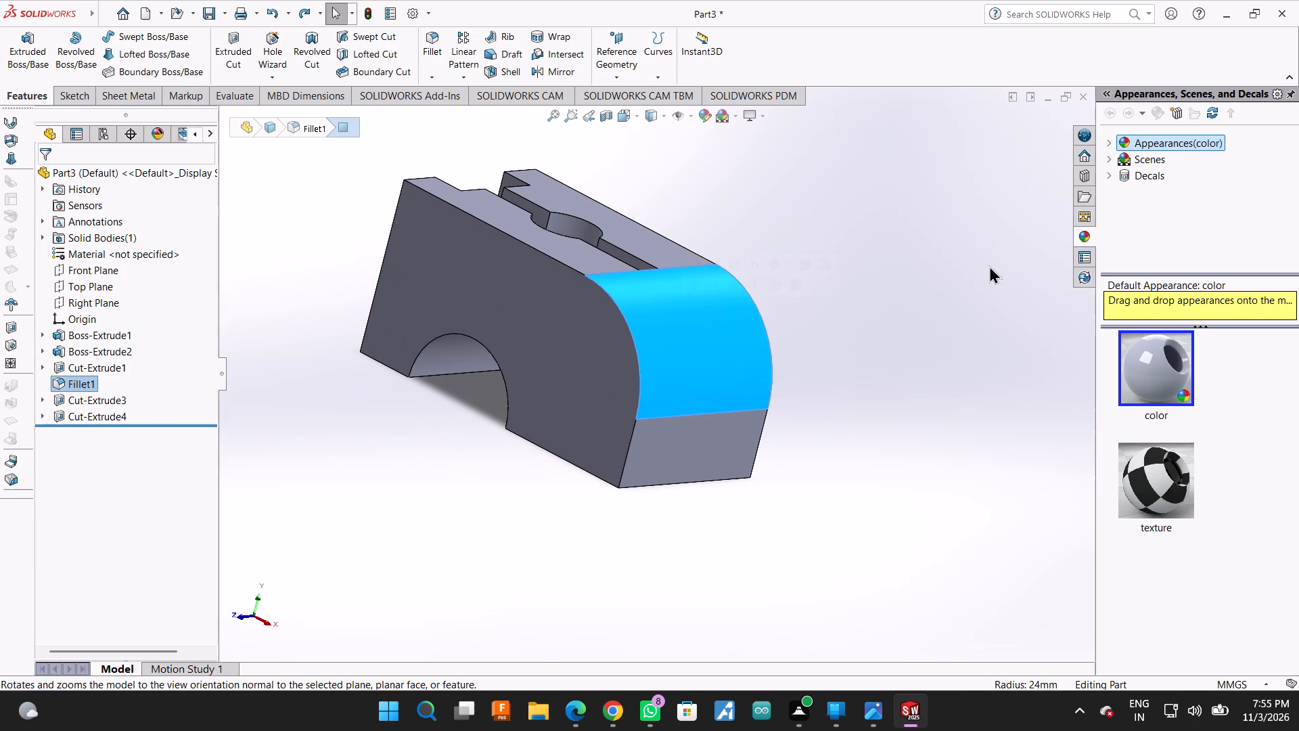
click(982, 279)
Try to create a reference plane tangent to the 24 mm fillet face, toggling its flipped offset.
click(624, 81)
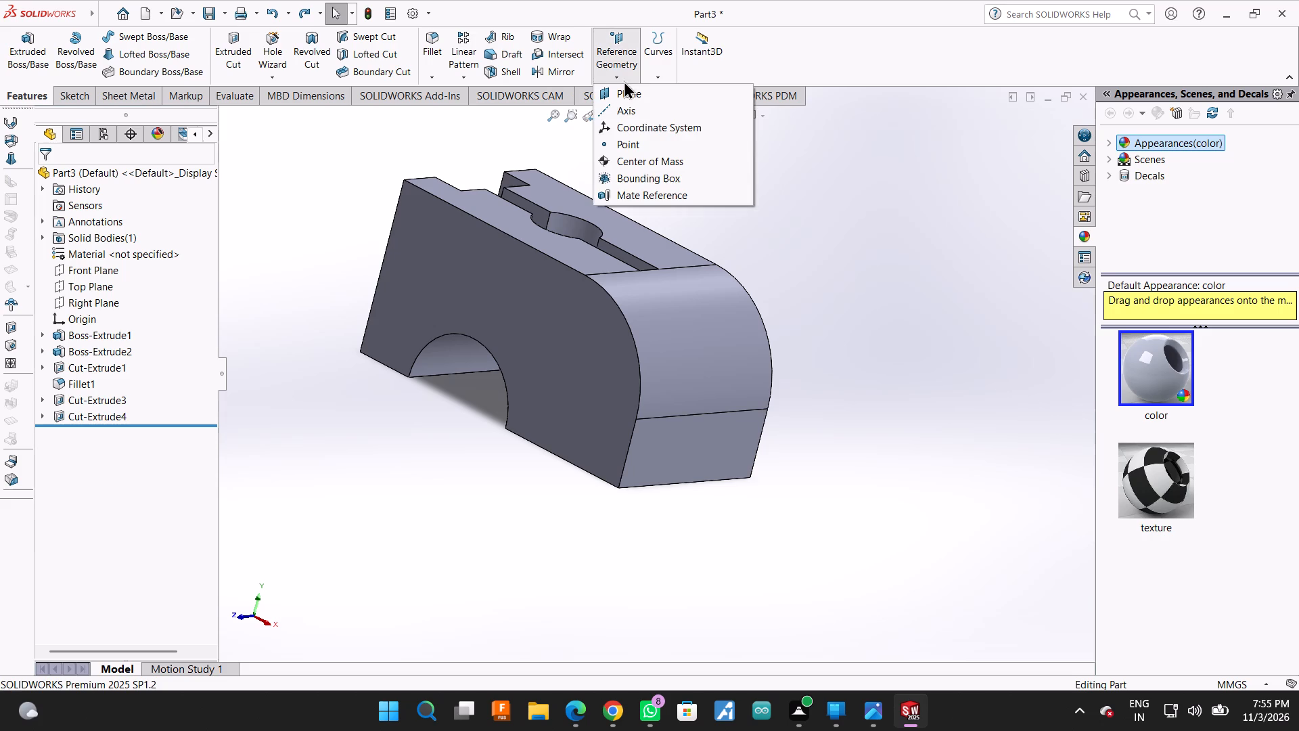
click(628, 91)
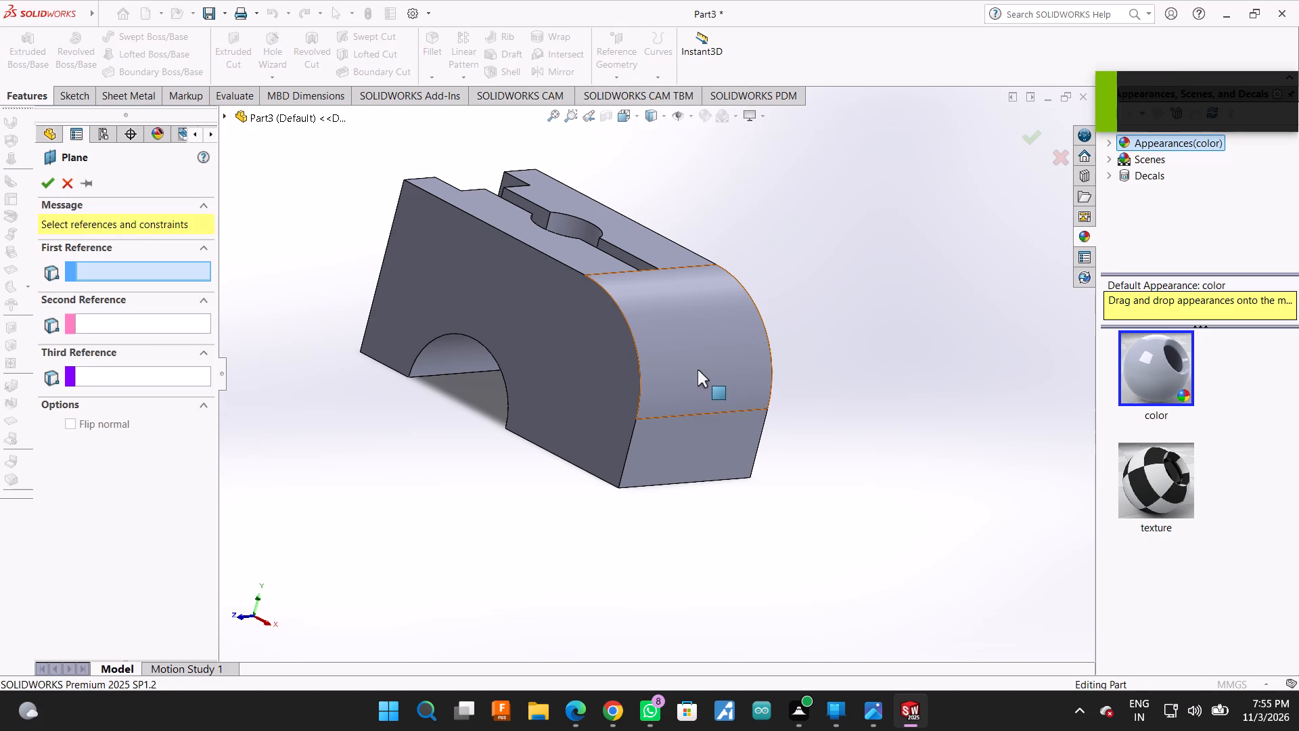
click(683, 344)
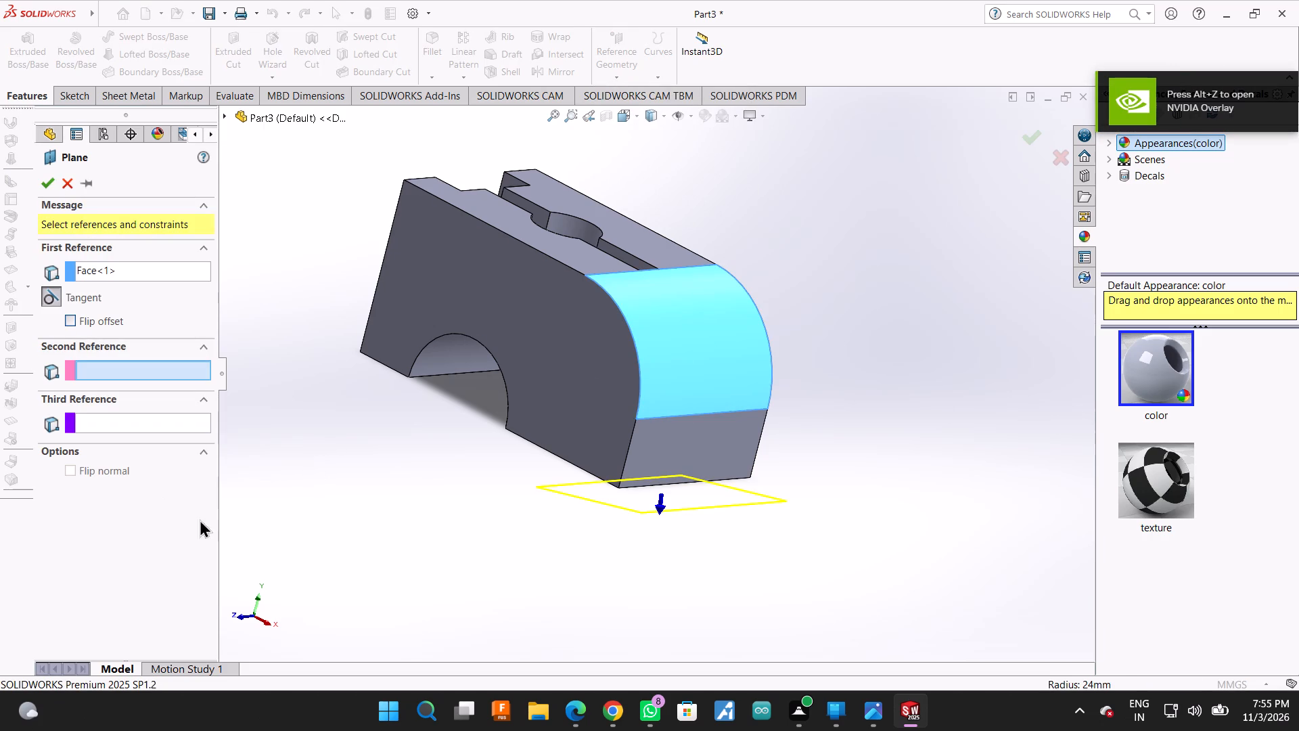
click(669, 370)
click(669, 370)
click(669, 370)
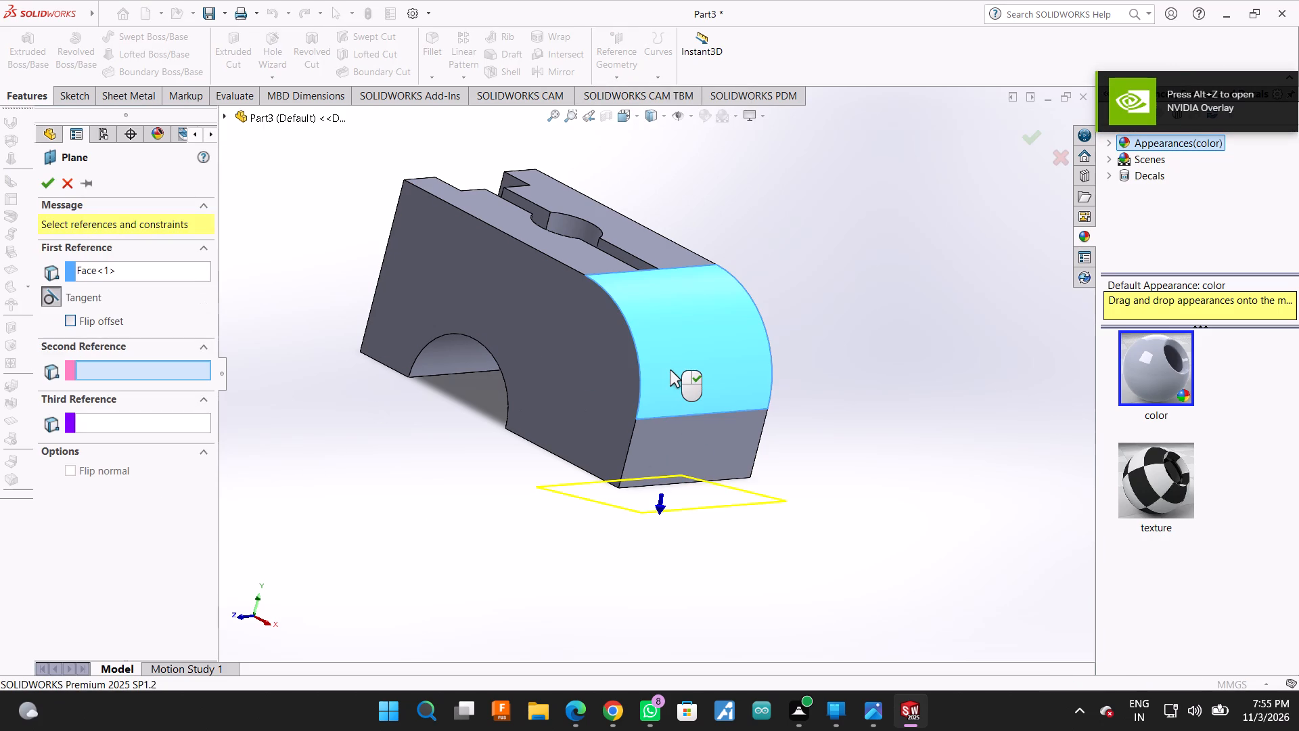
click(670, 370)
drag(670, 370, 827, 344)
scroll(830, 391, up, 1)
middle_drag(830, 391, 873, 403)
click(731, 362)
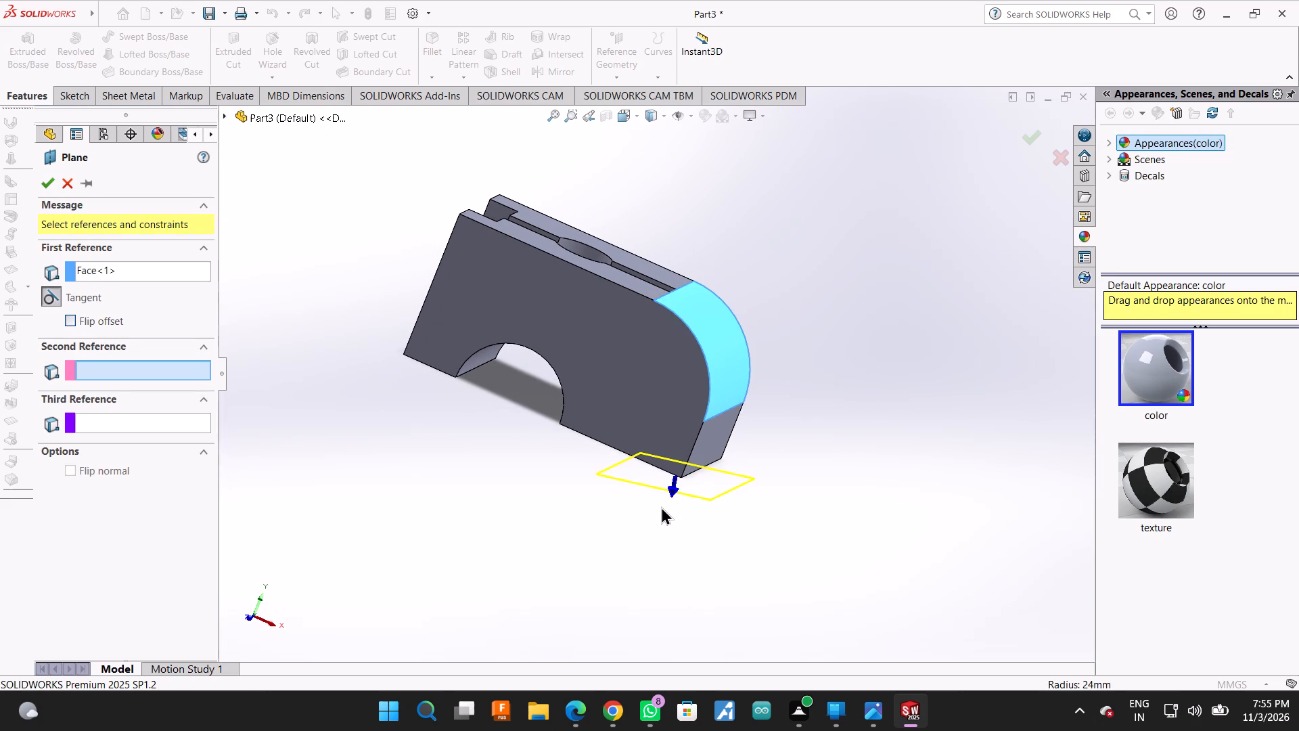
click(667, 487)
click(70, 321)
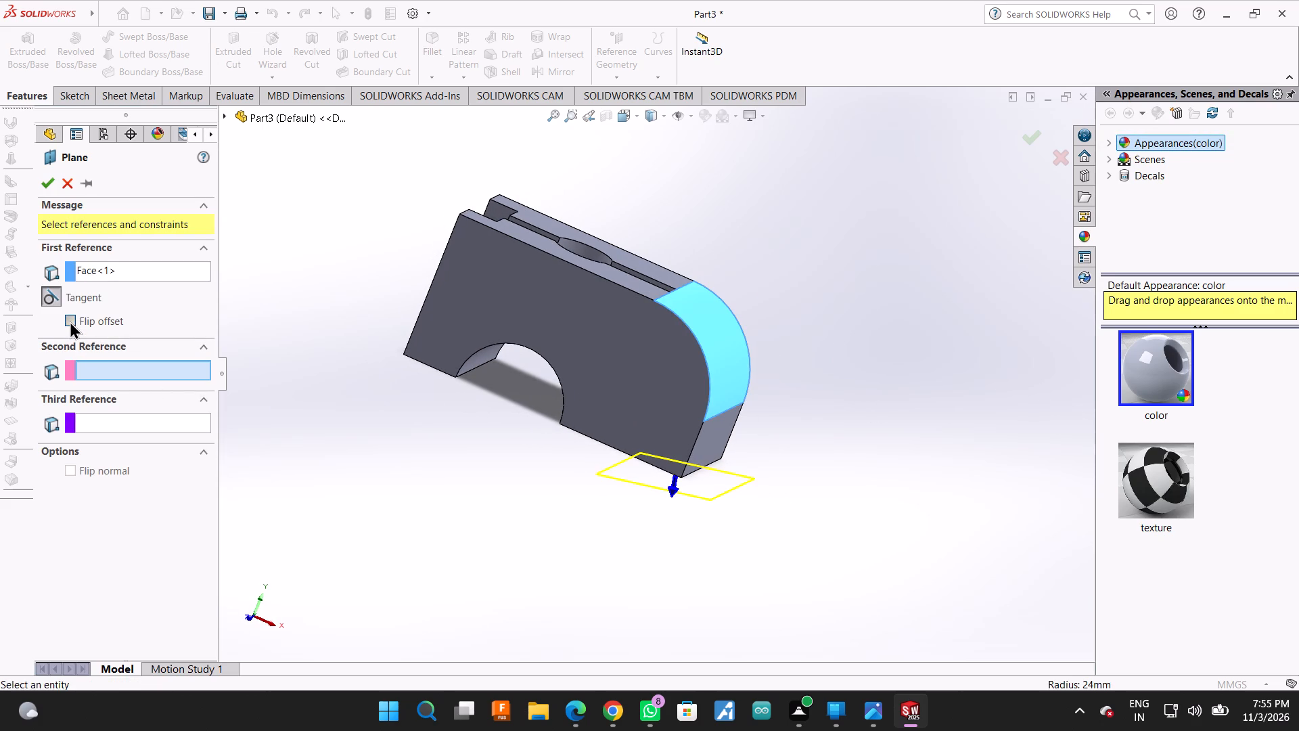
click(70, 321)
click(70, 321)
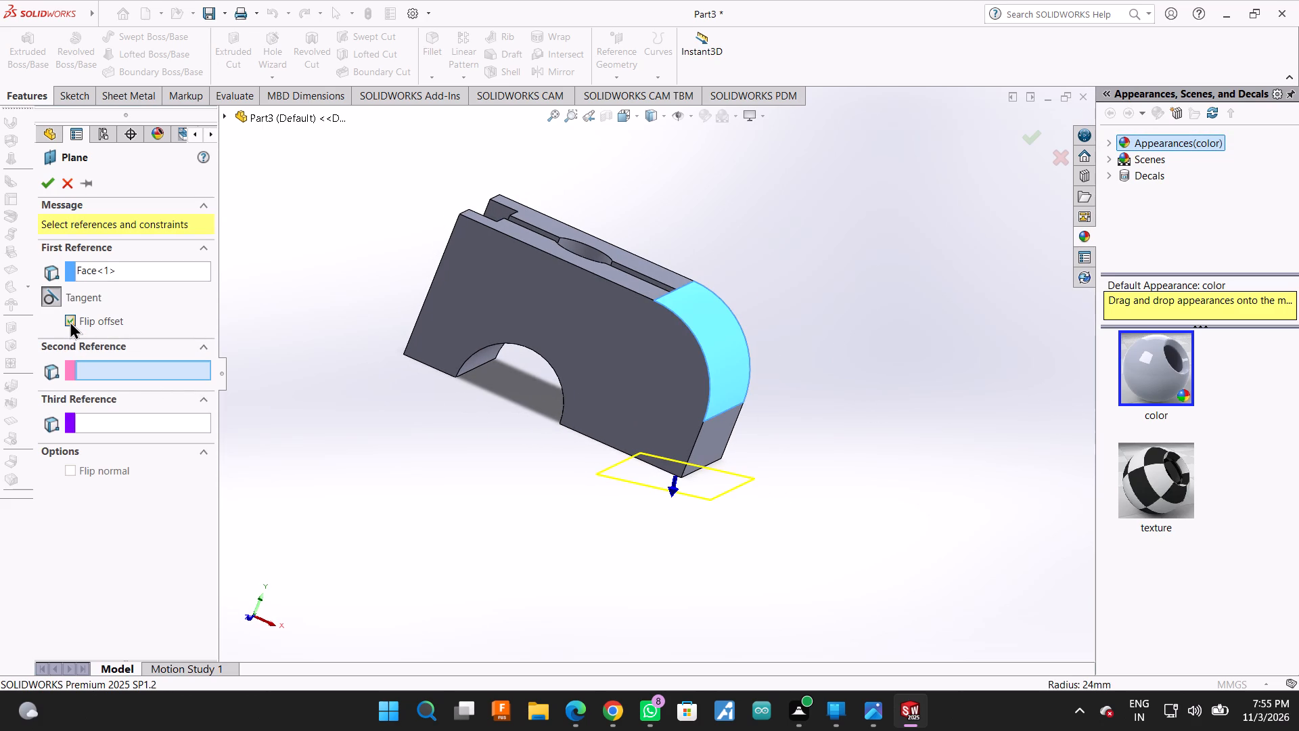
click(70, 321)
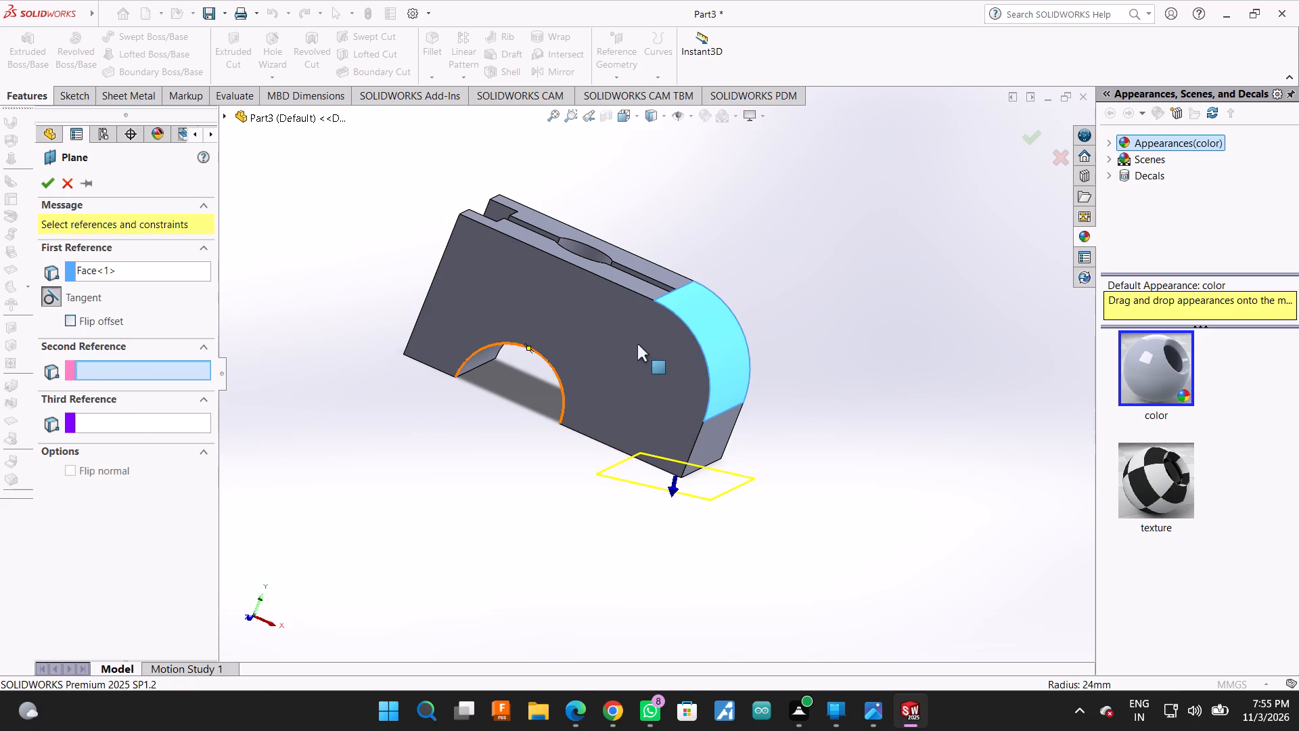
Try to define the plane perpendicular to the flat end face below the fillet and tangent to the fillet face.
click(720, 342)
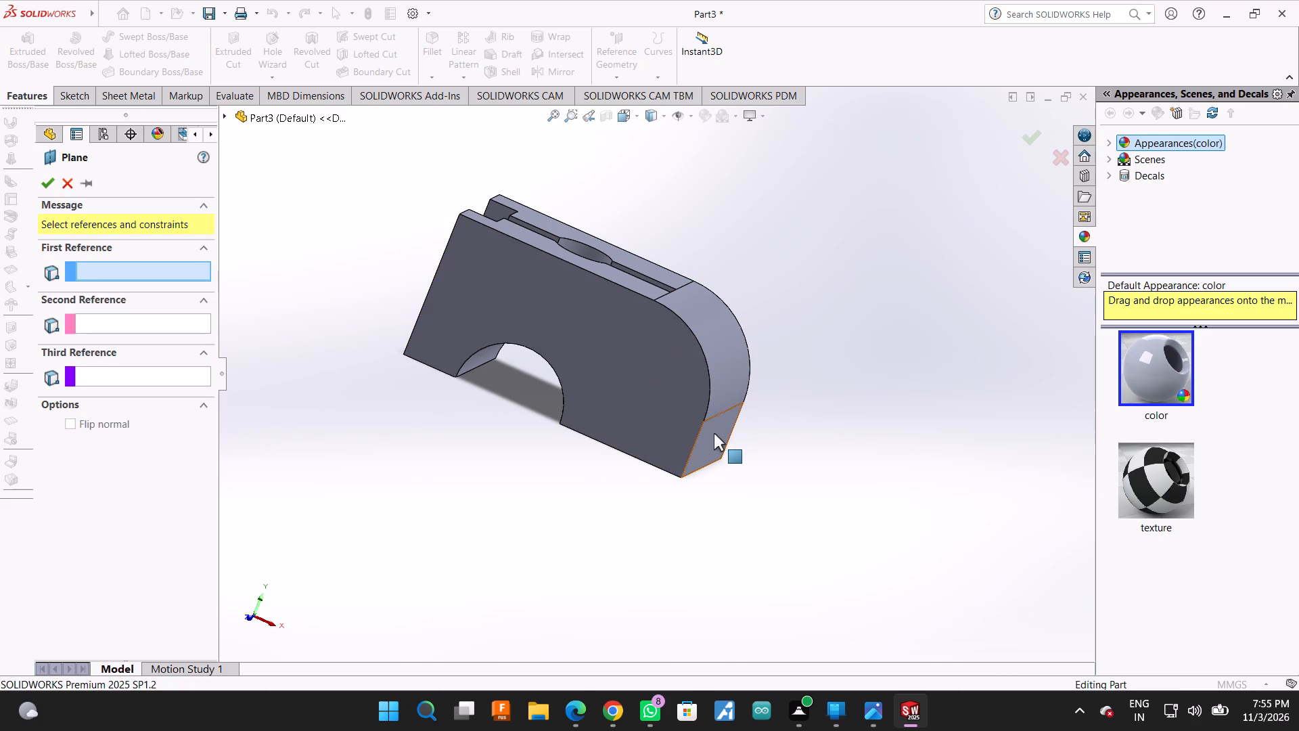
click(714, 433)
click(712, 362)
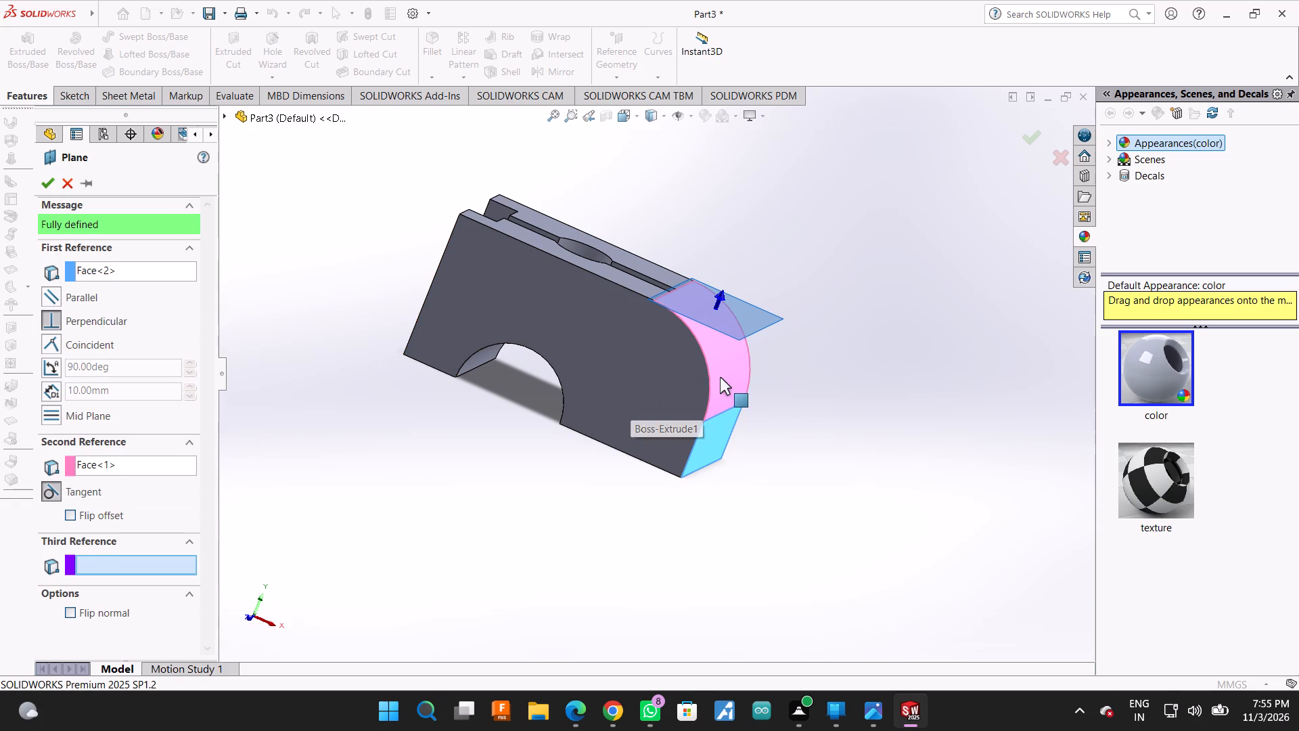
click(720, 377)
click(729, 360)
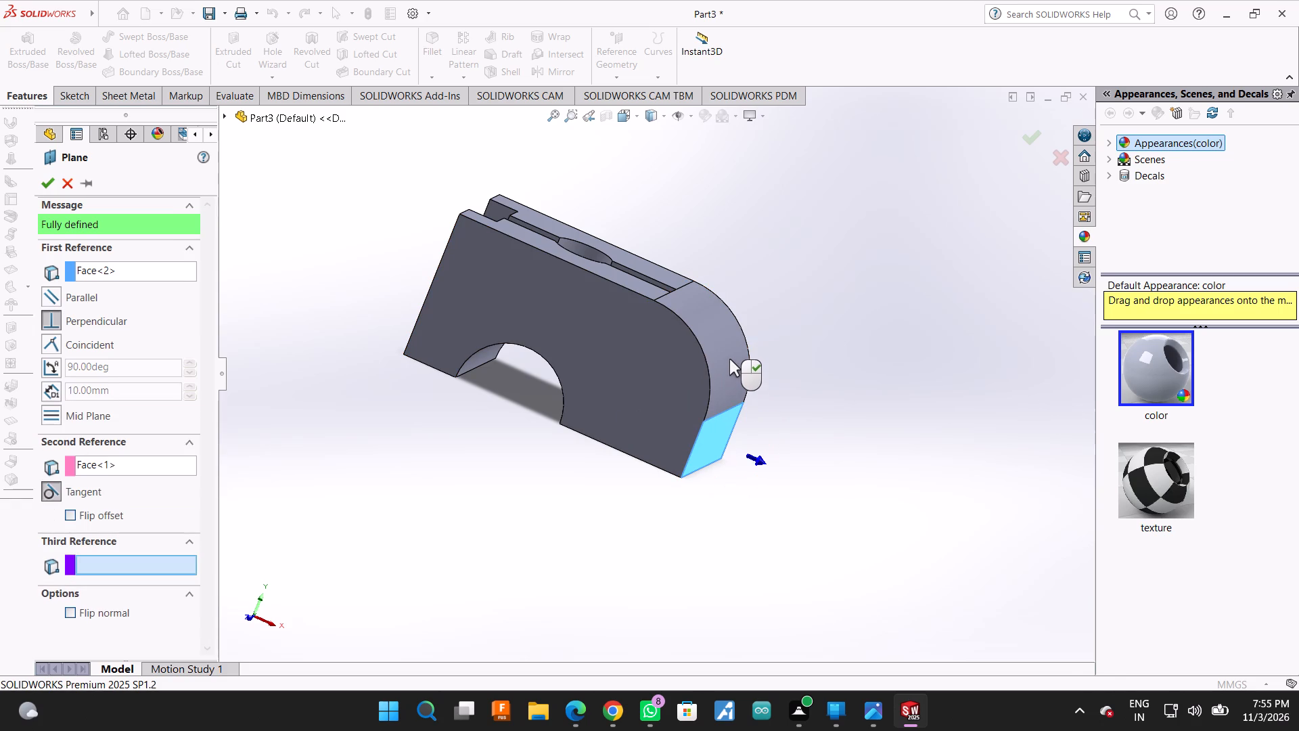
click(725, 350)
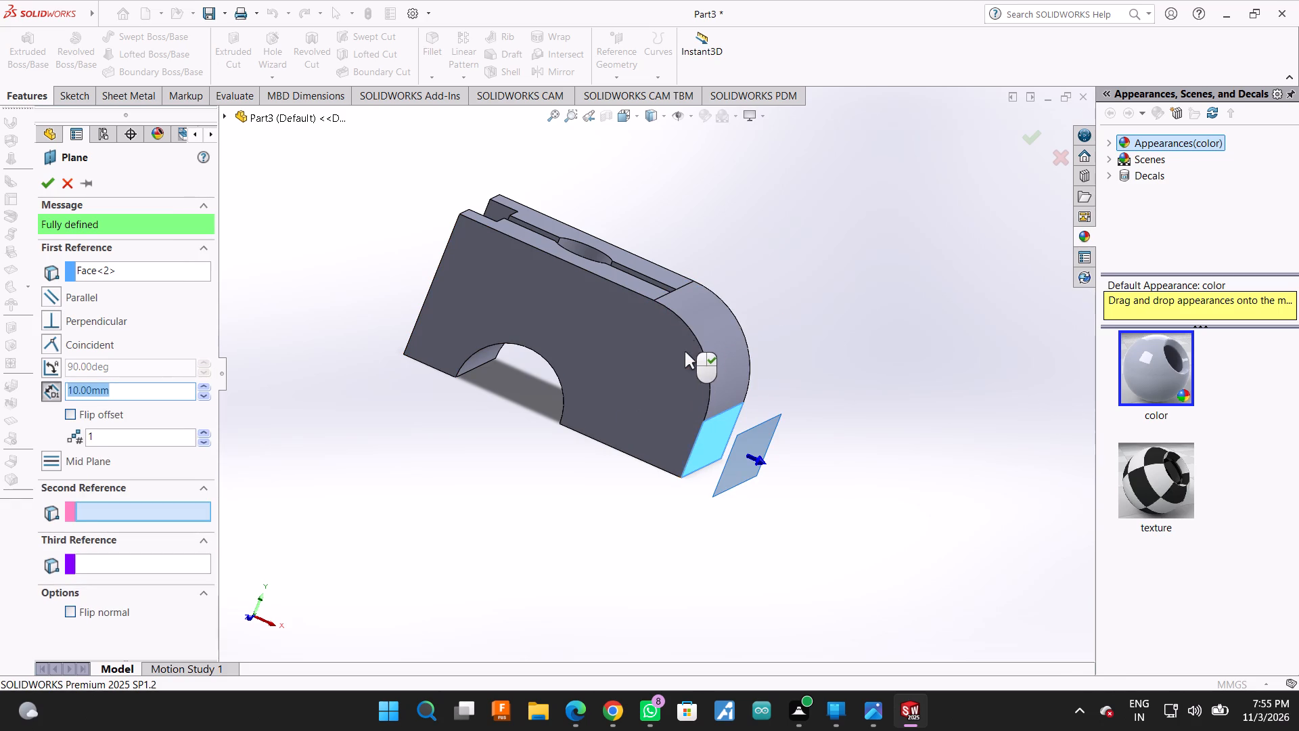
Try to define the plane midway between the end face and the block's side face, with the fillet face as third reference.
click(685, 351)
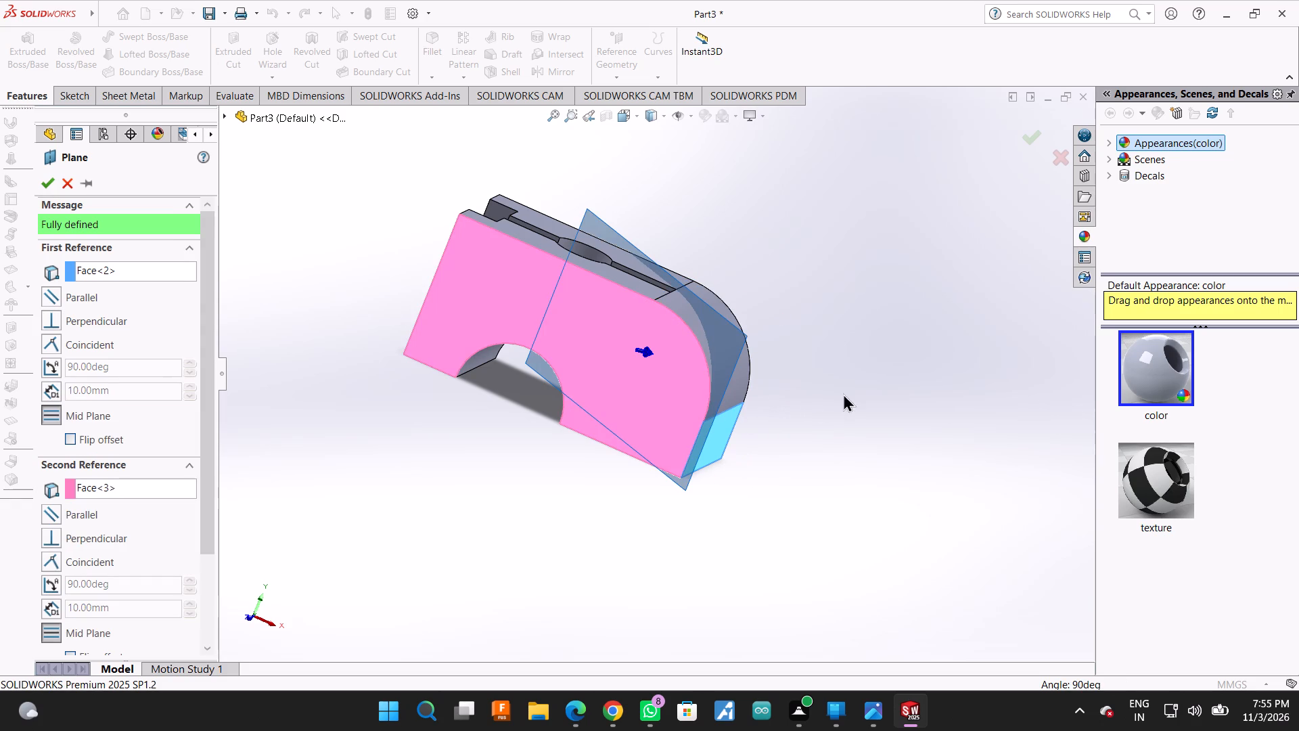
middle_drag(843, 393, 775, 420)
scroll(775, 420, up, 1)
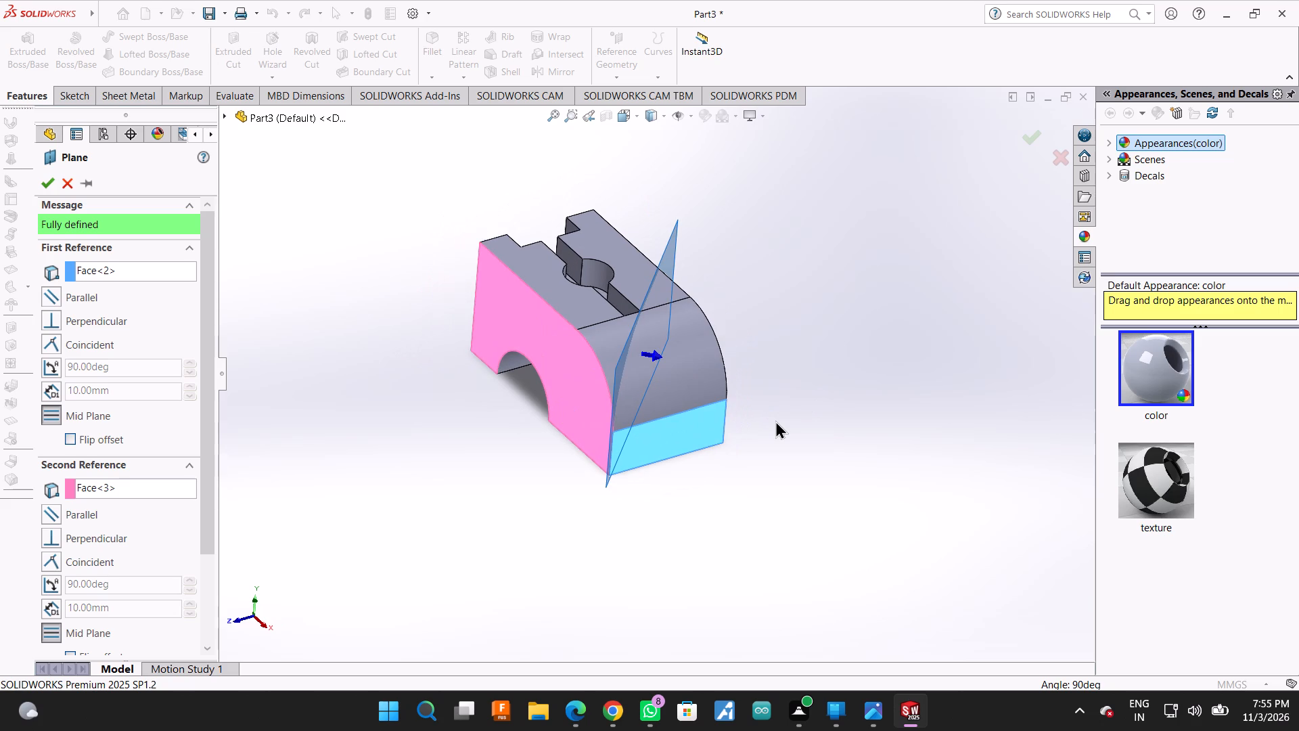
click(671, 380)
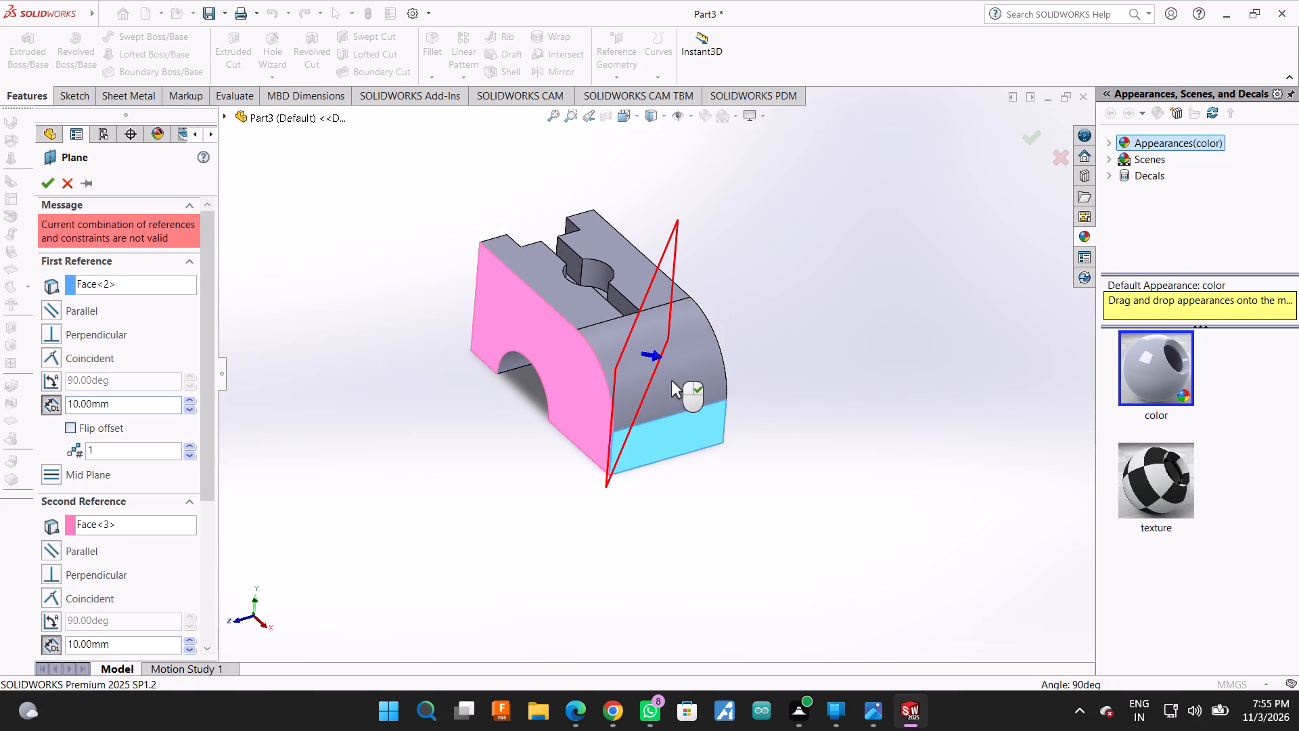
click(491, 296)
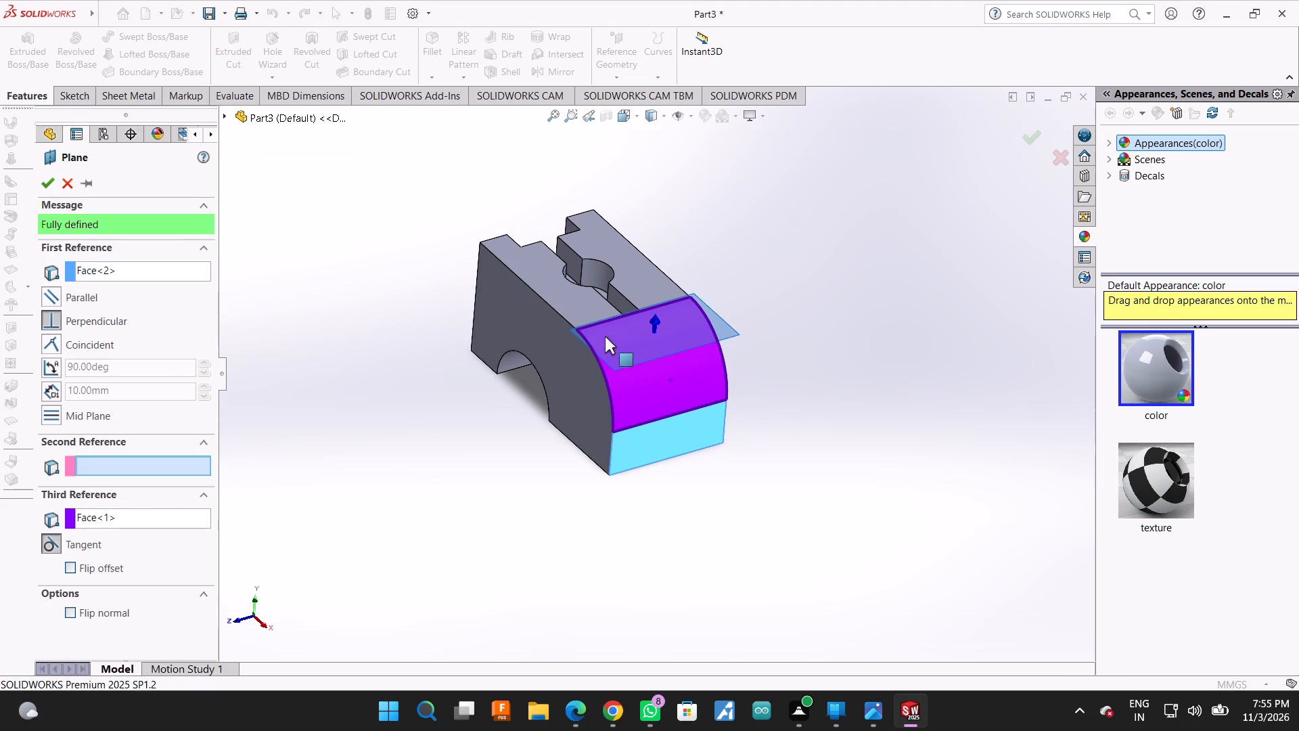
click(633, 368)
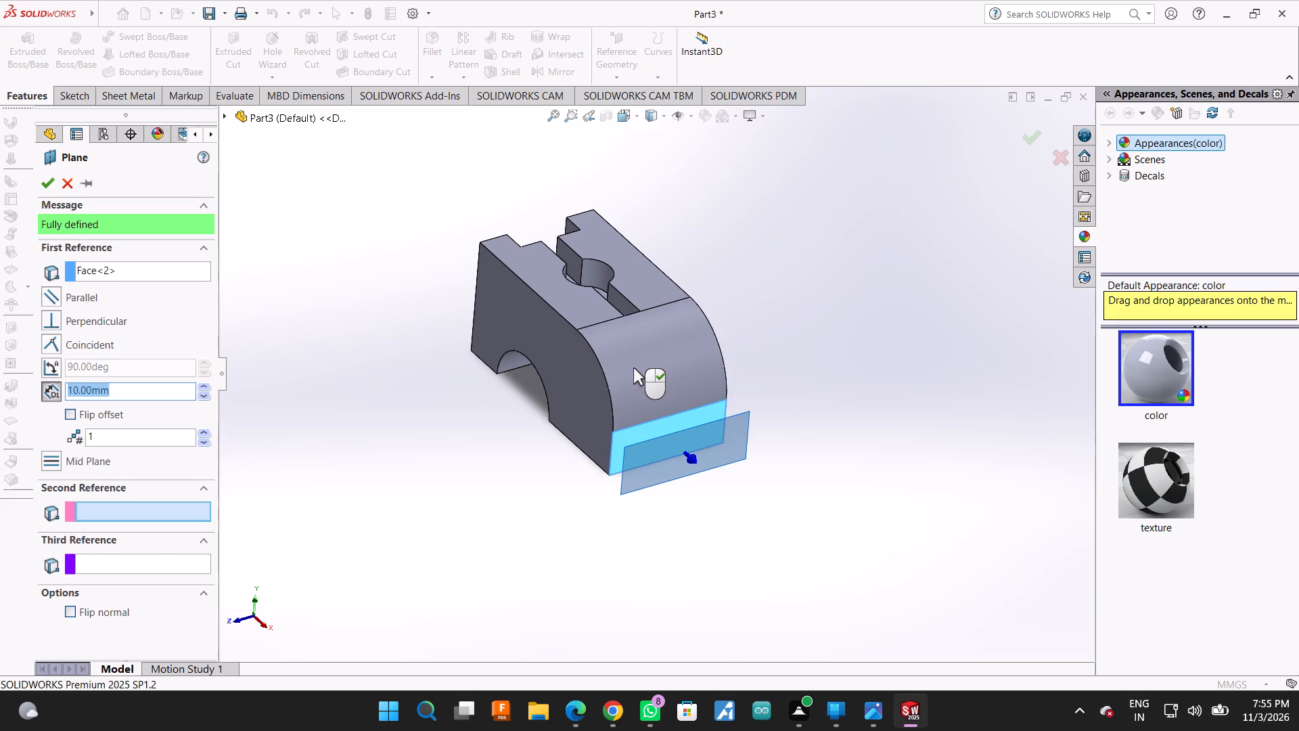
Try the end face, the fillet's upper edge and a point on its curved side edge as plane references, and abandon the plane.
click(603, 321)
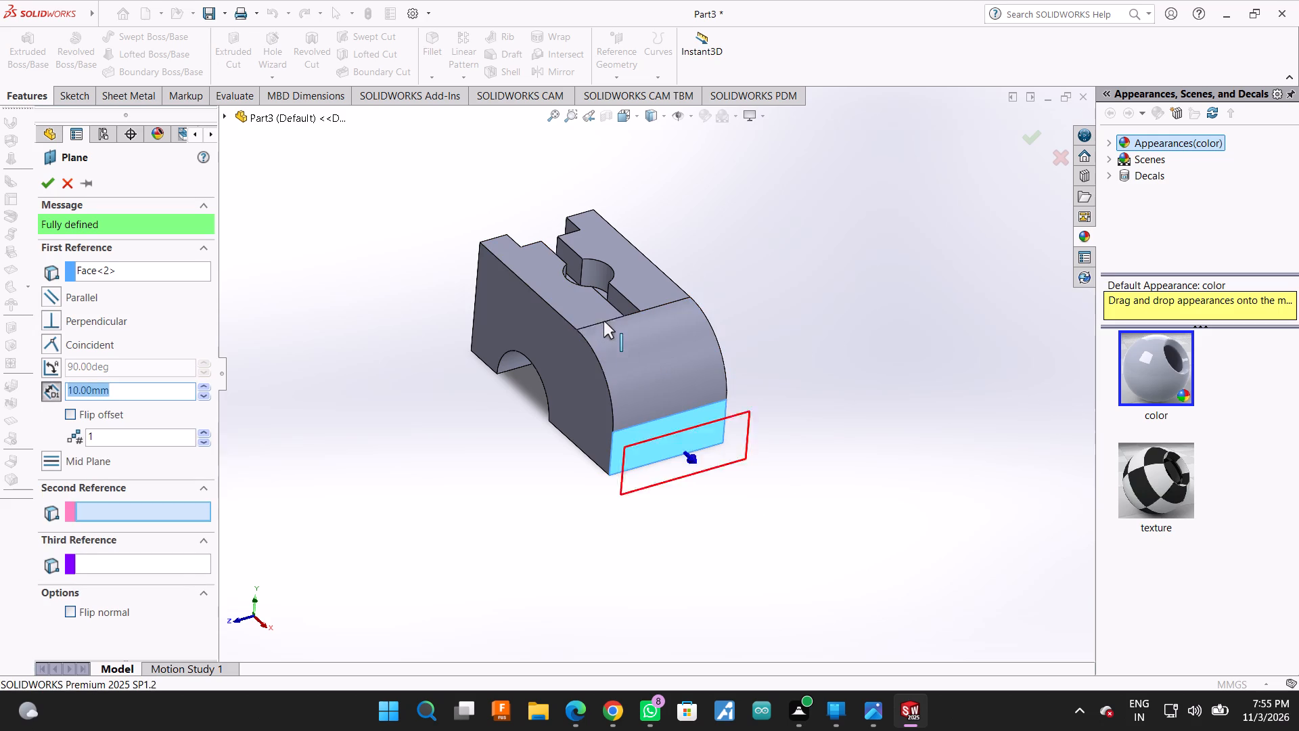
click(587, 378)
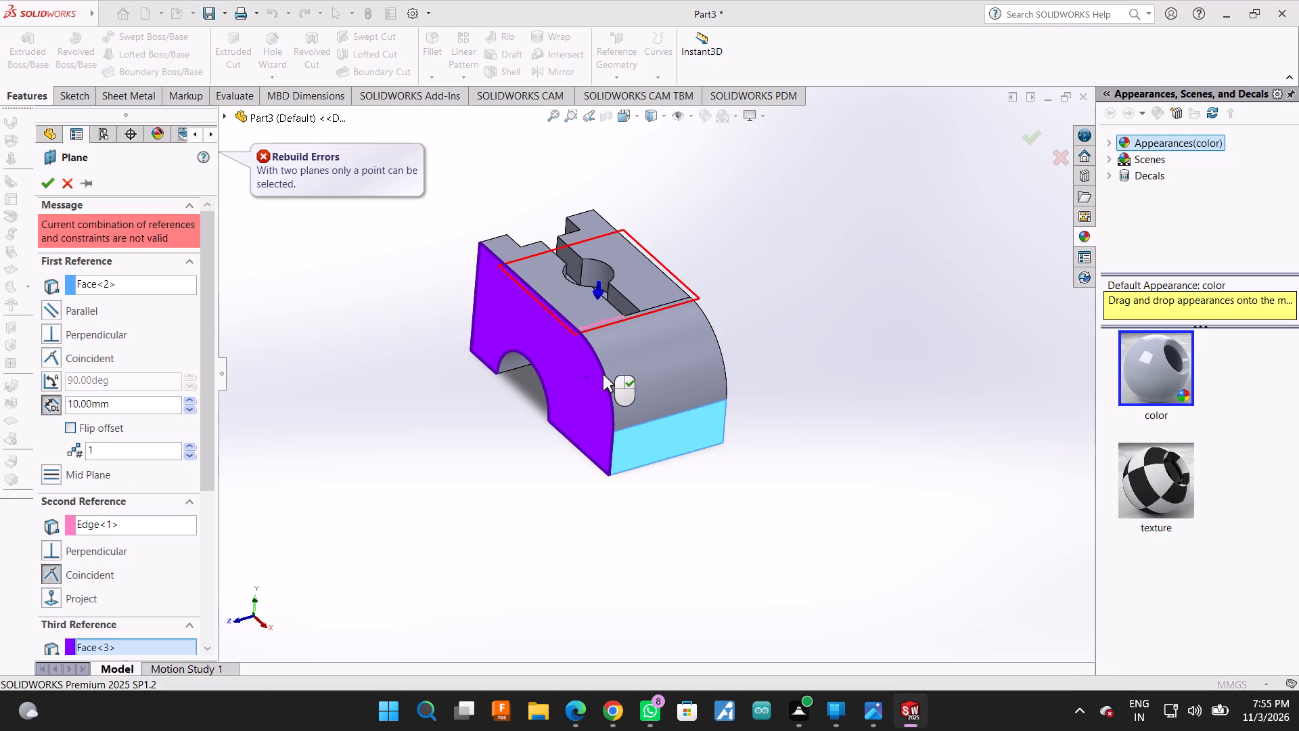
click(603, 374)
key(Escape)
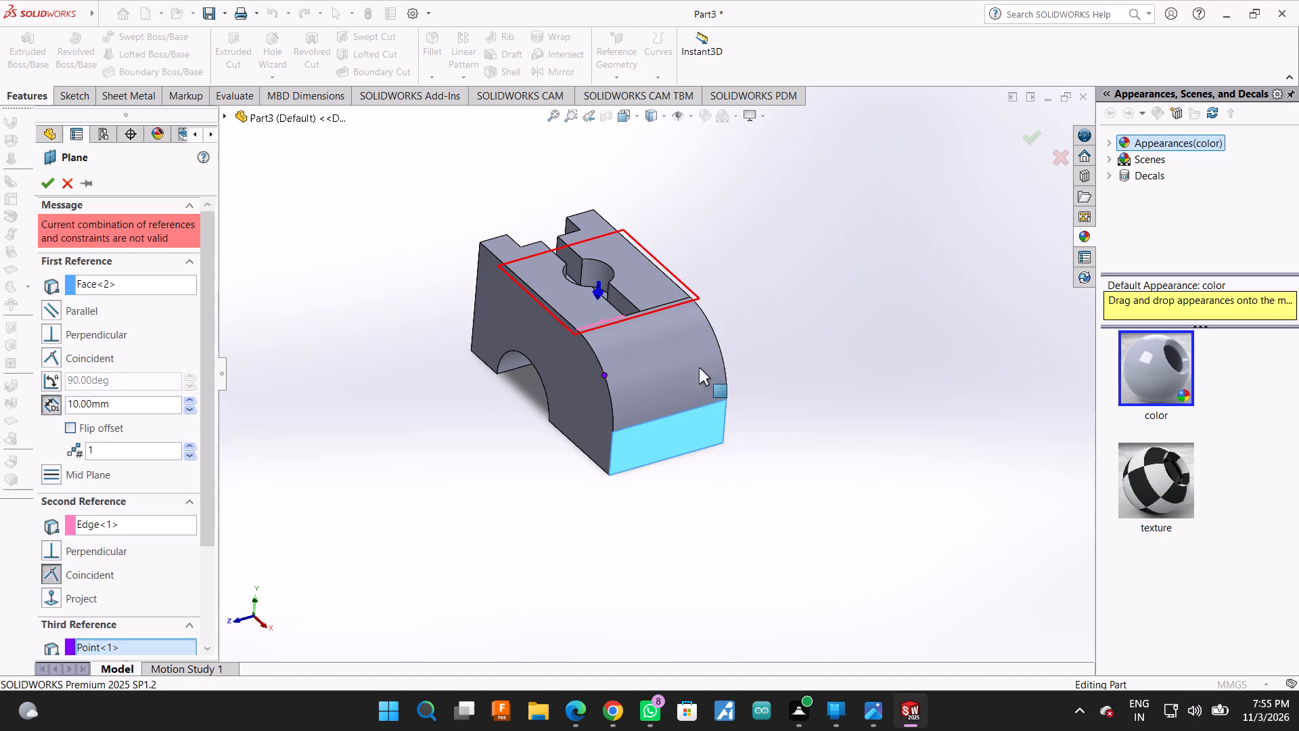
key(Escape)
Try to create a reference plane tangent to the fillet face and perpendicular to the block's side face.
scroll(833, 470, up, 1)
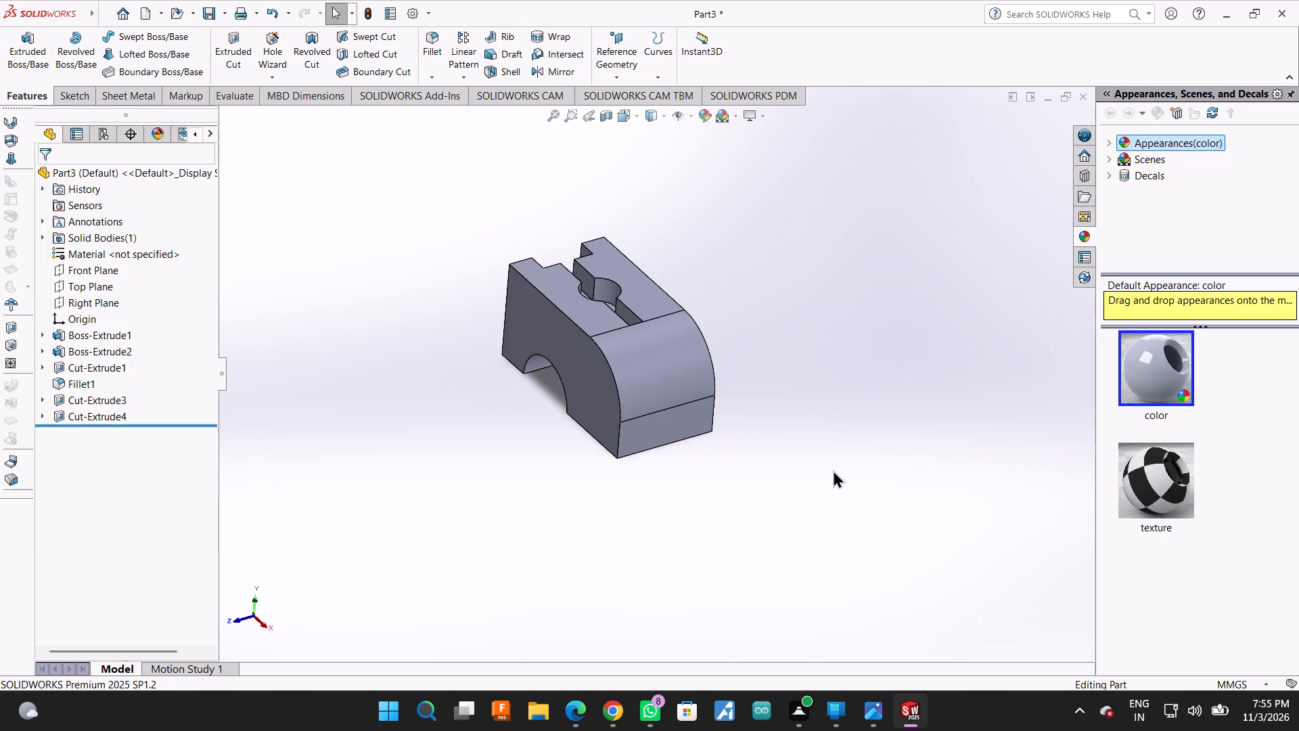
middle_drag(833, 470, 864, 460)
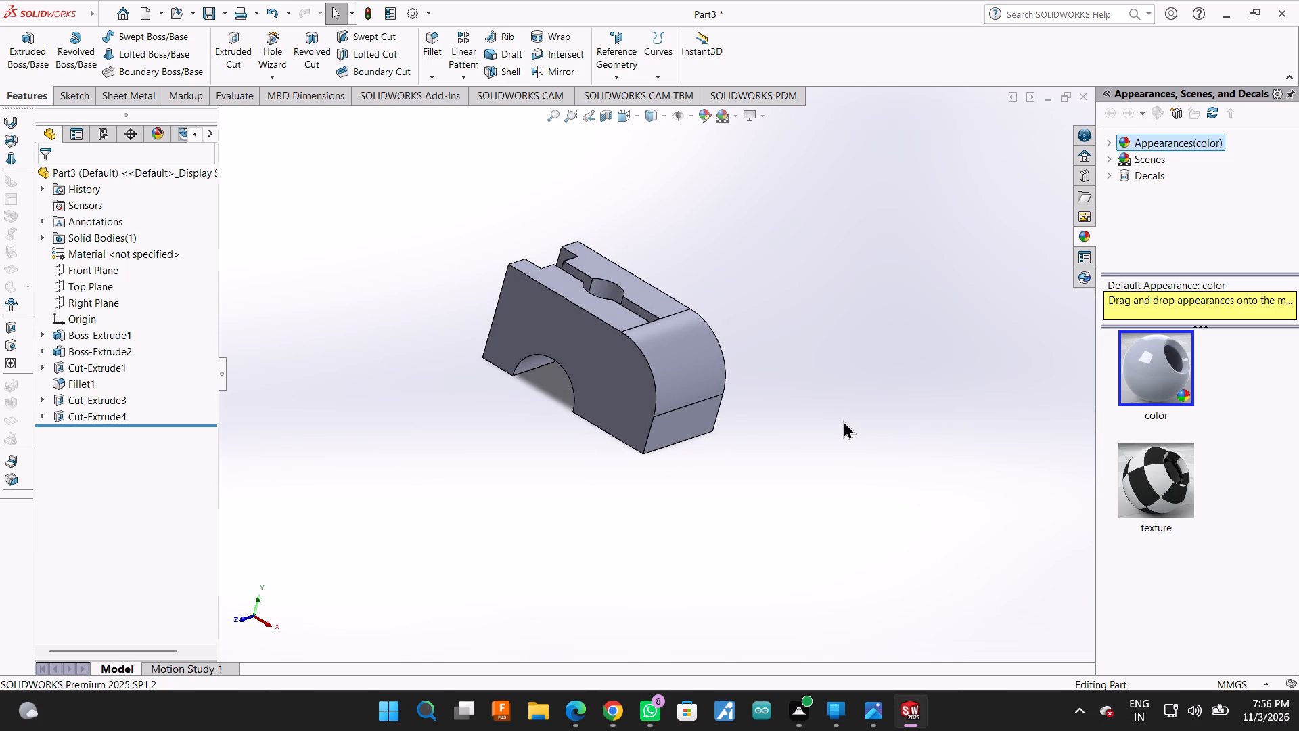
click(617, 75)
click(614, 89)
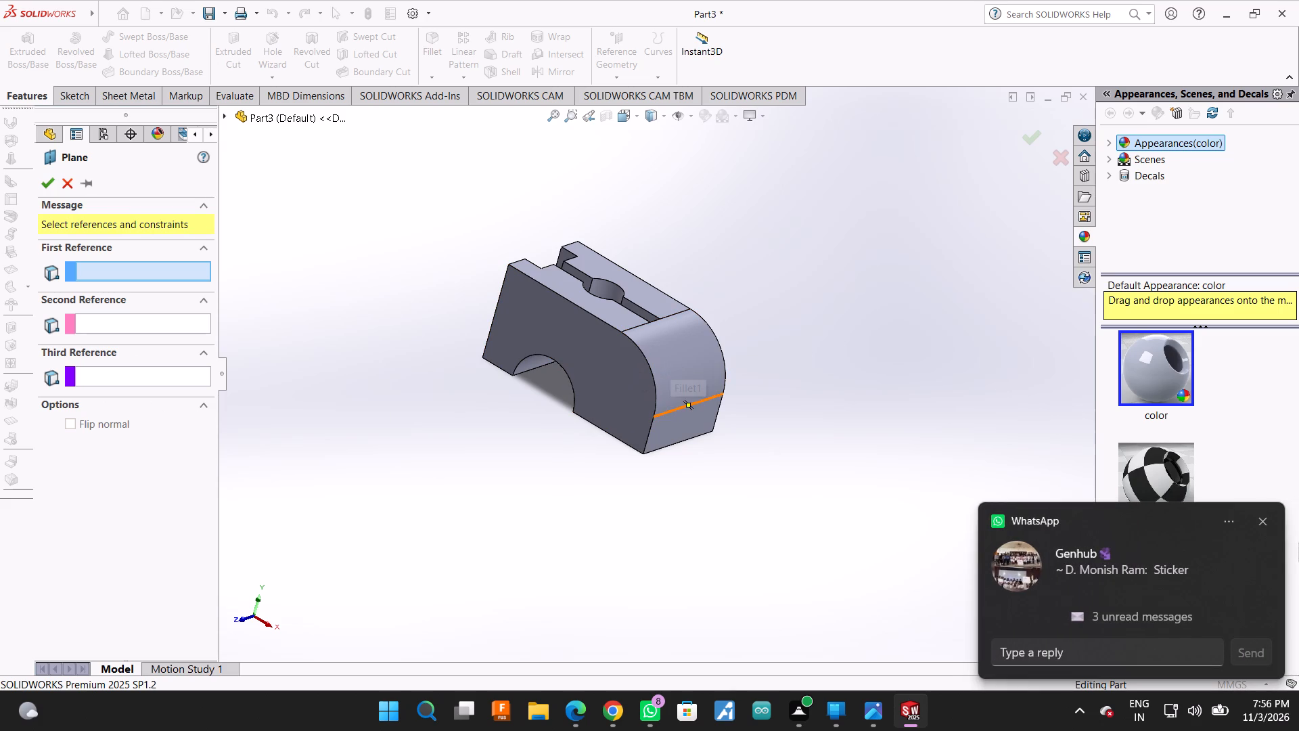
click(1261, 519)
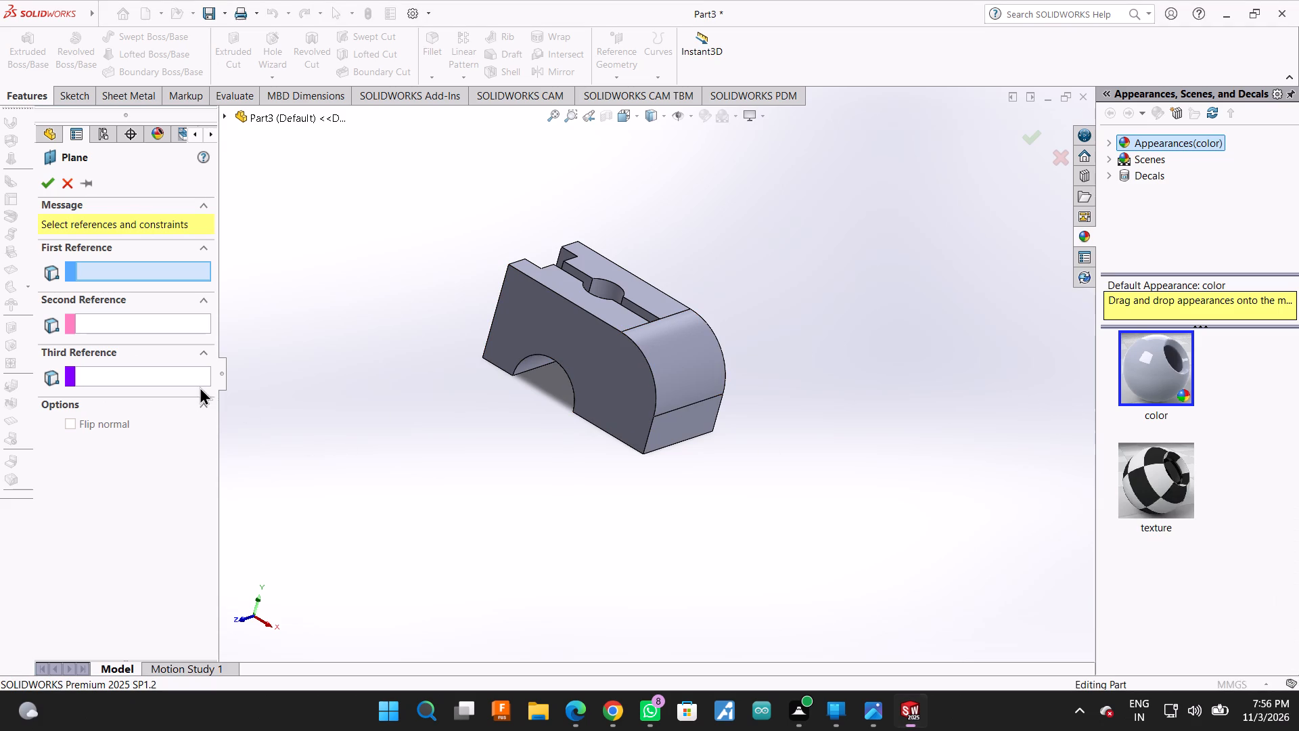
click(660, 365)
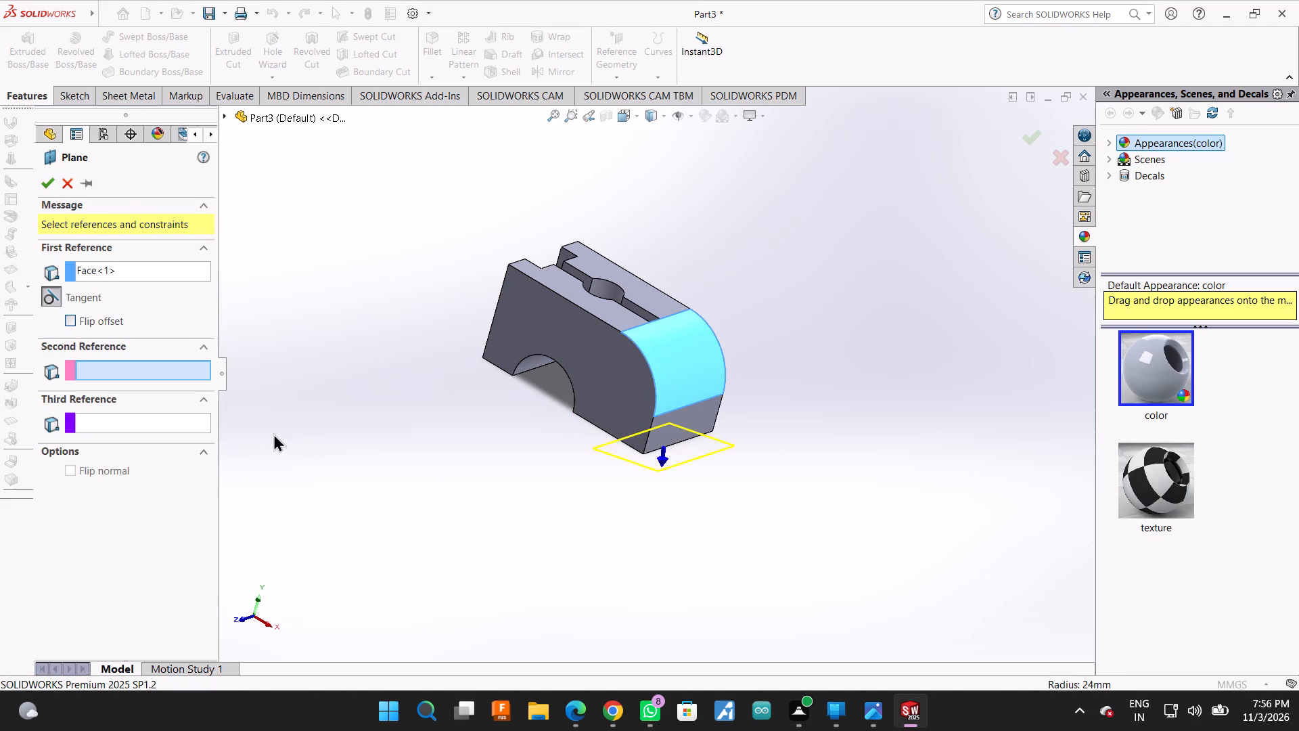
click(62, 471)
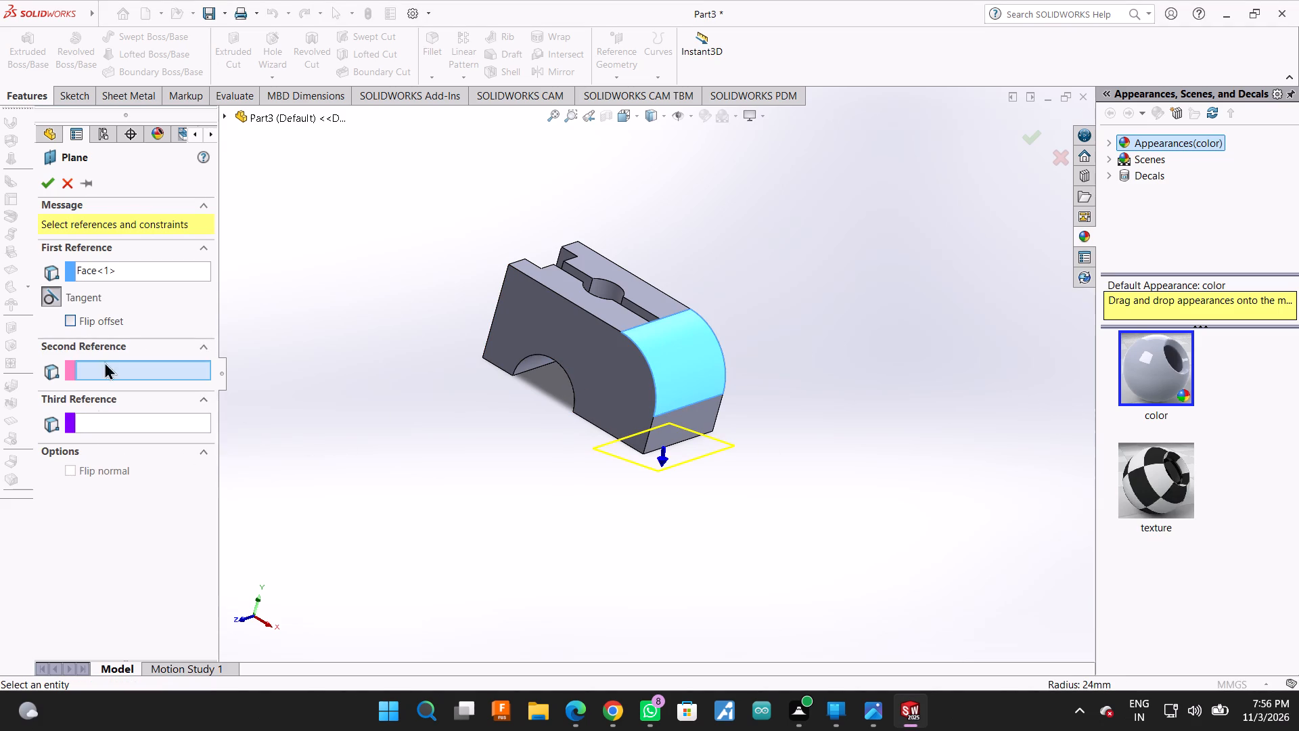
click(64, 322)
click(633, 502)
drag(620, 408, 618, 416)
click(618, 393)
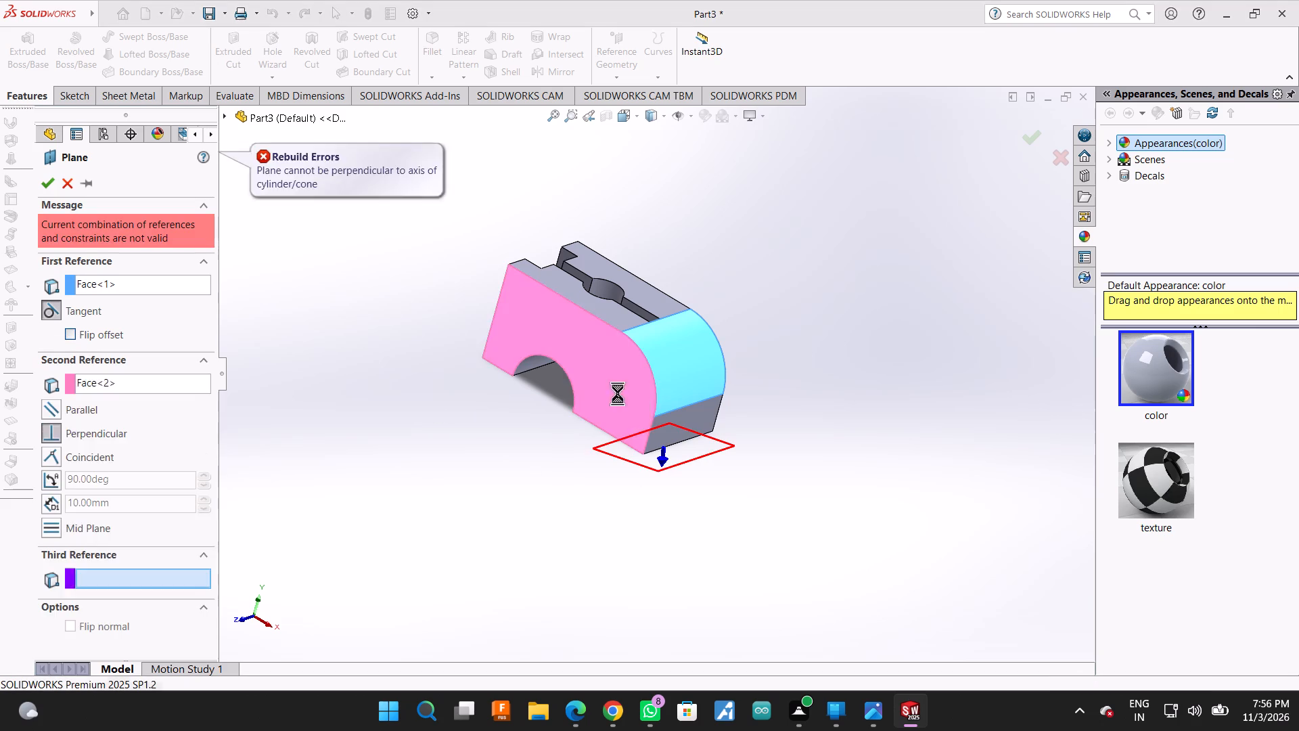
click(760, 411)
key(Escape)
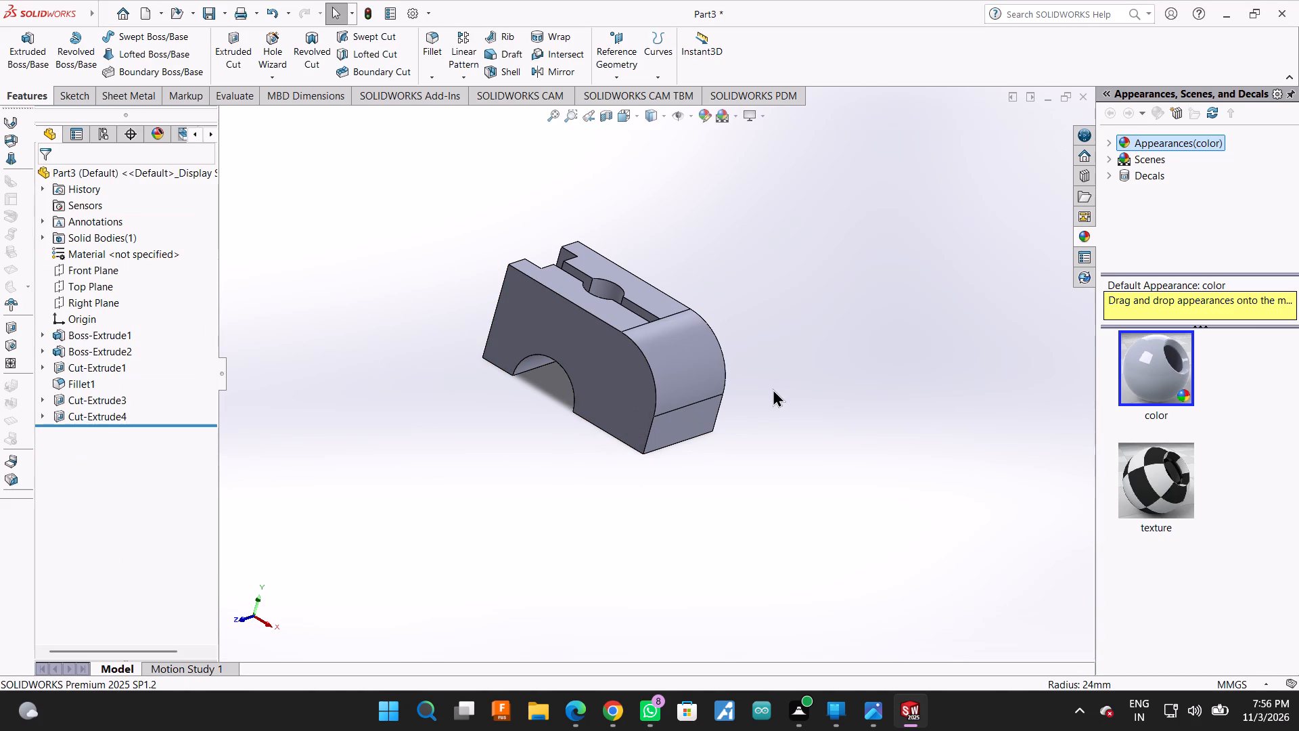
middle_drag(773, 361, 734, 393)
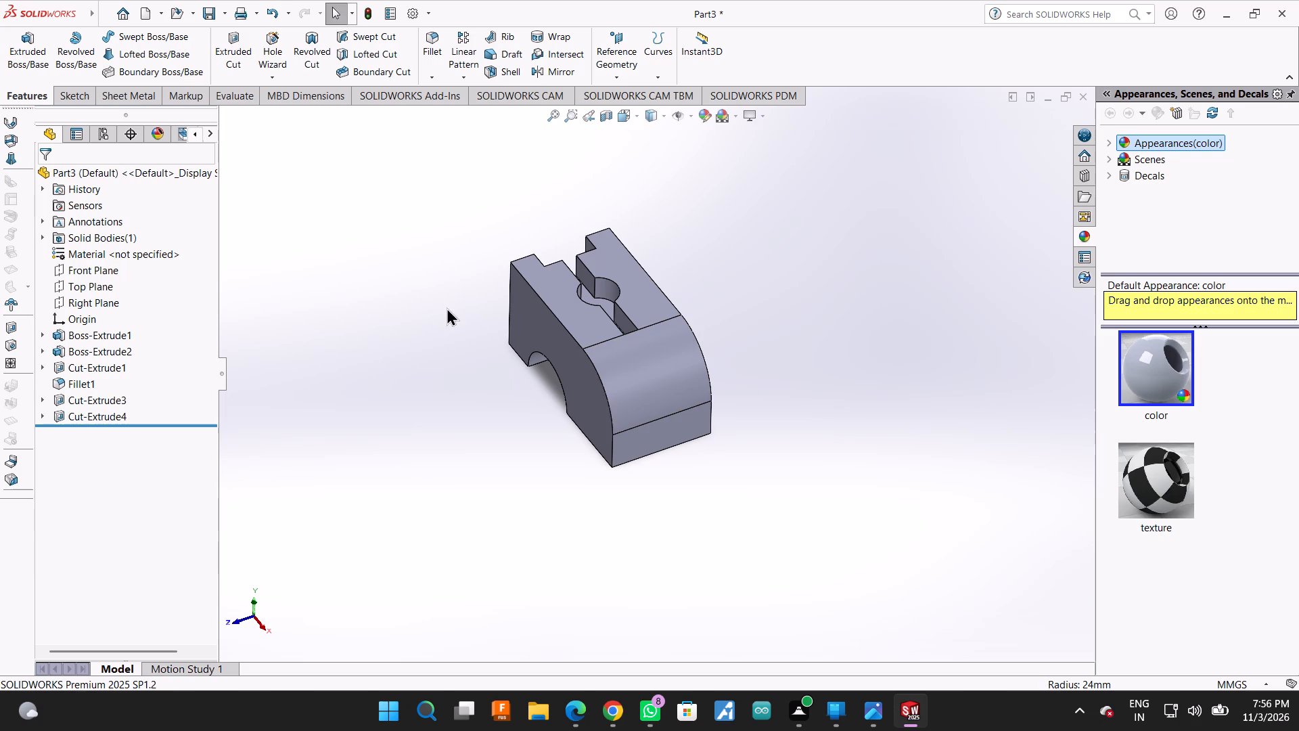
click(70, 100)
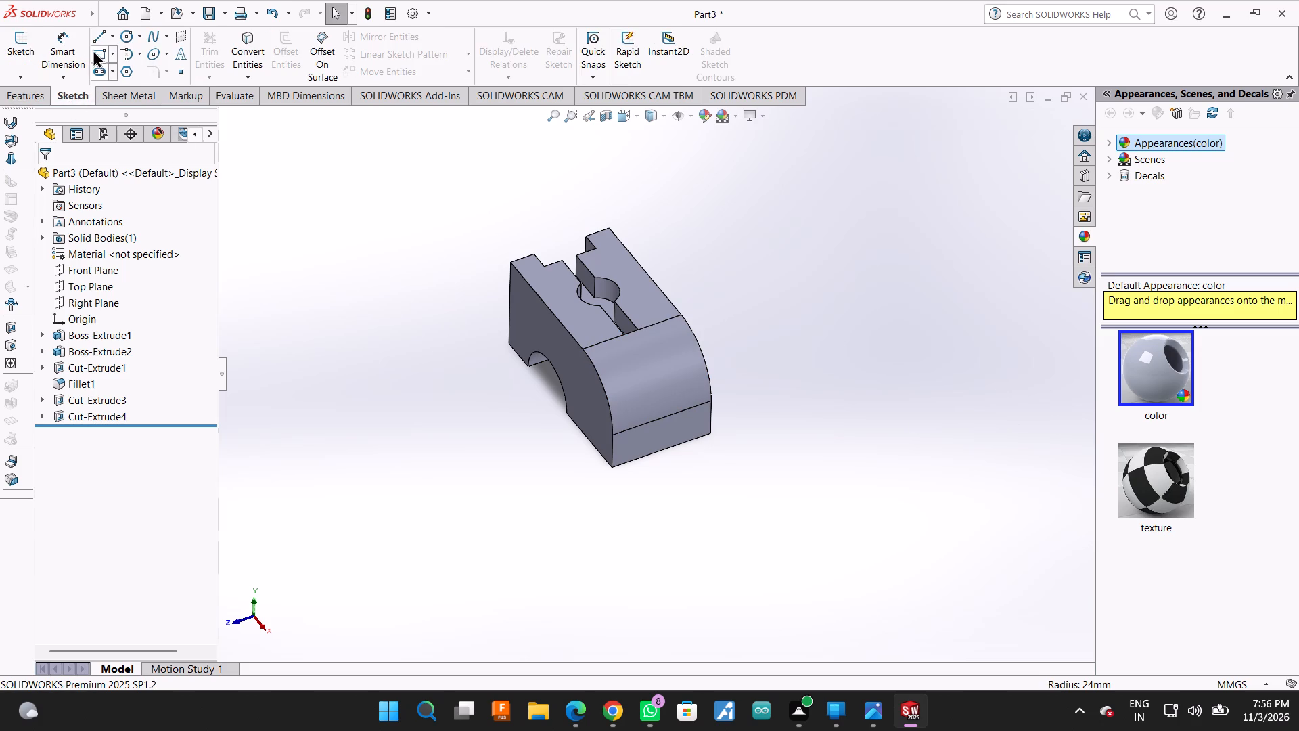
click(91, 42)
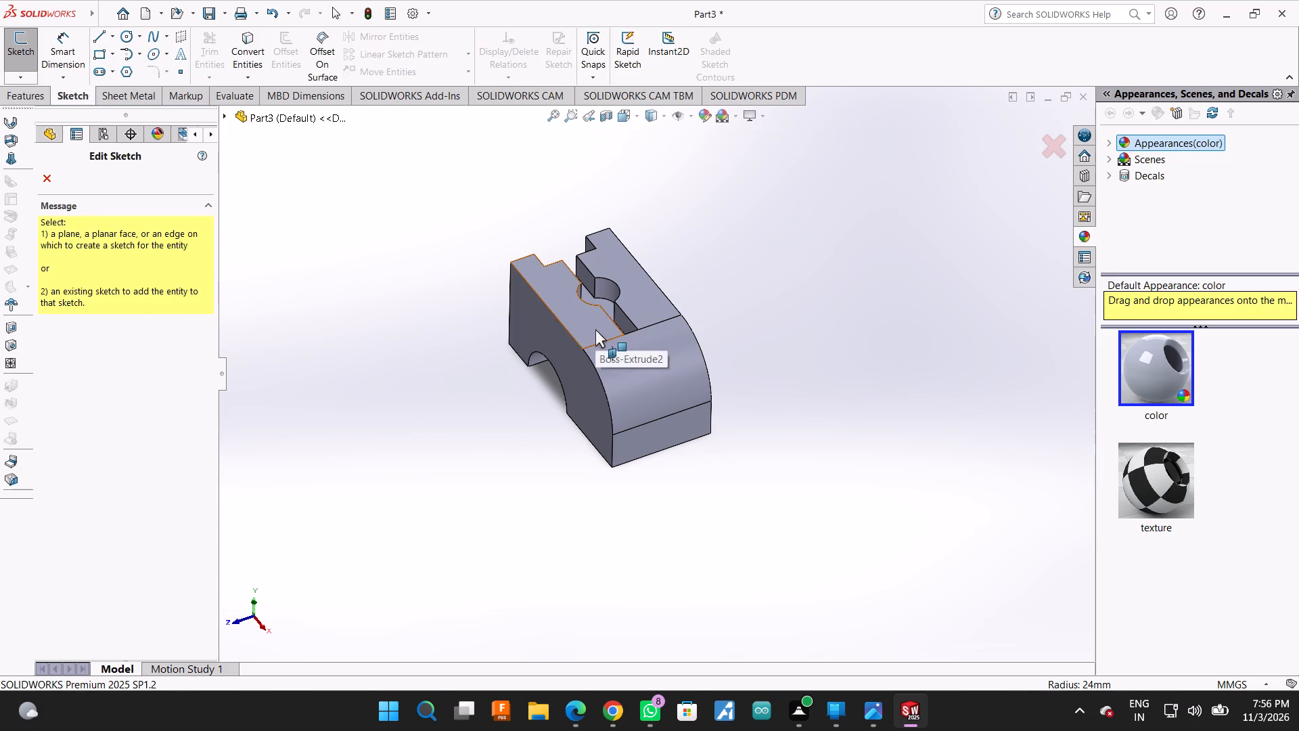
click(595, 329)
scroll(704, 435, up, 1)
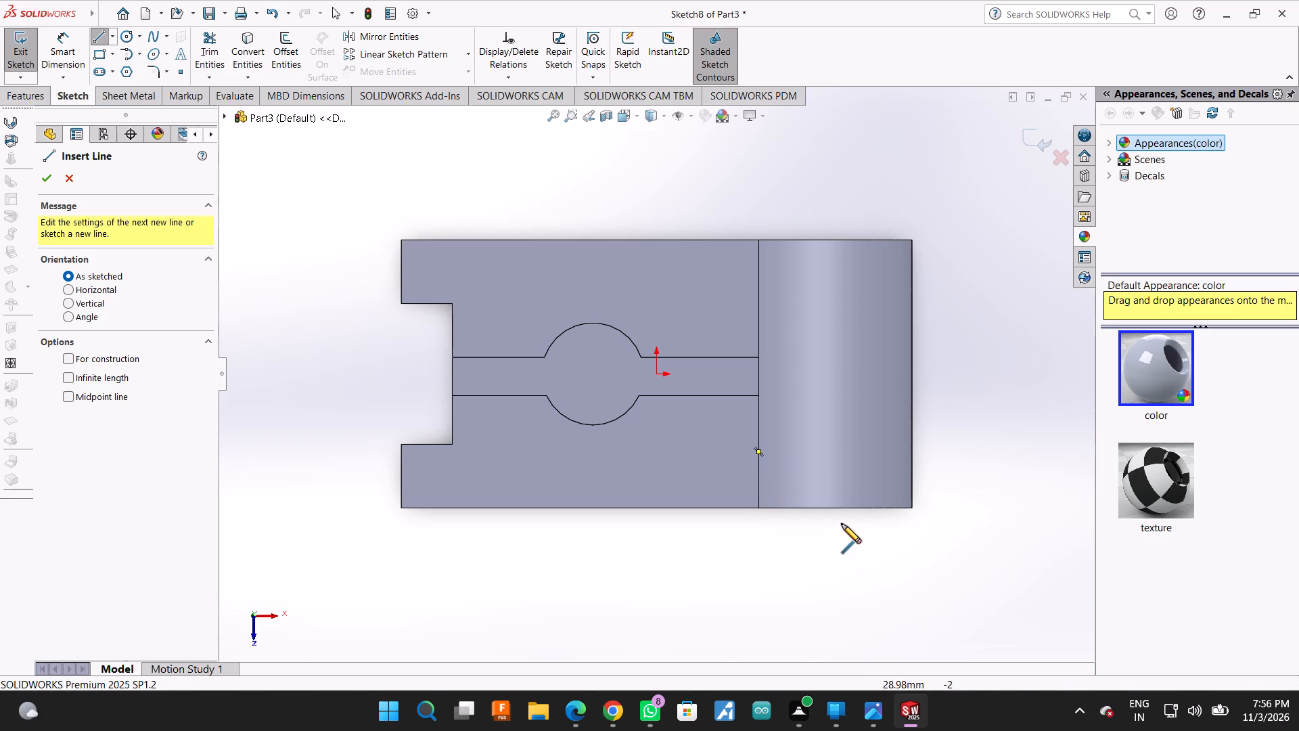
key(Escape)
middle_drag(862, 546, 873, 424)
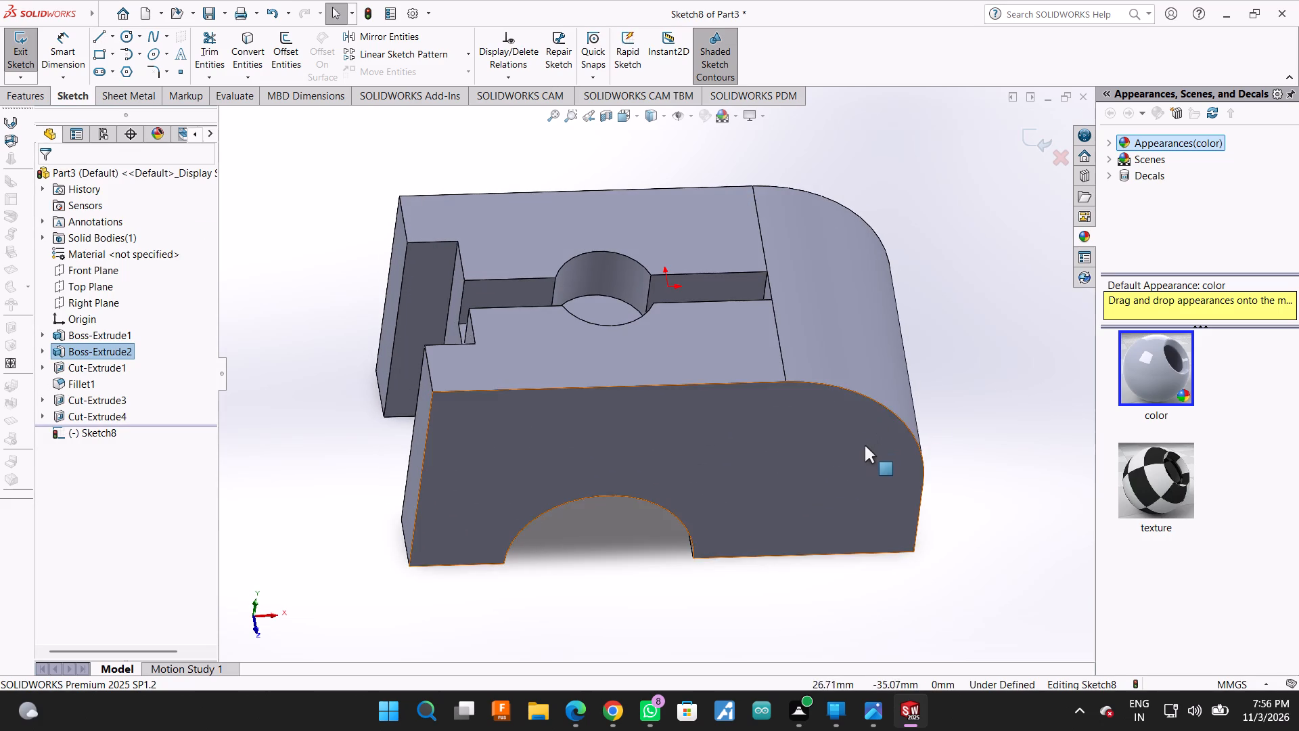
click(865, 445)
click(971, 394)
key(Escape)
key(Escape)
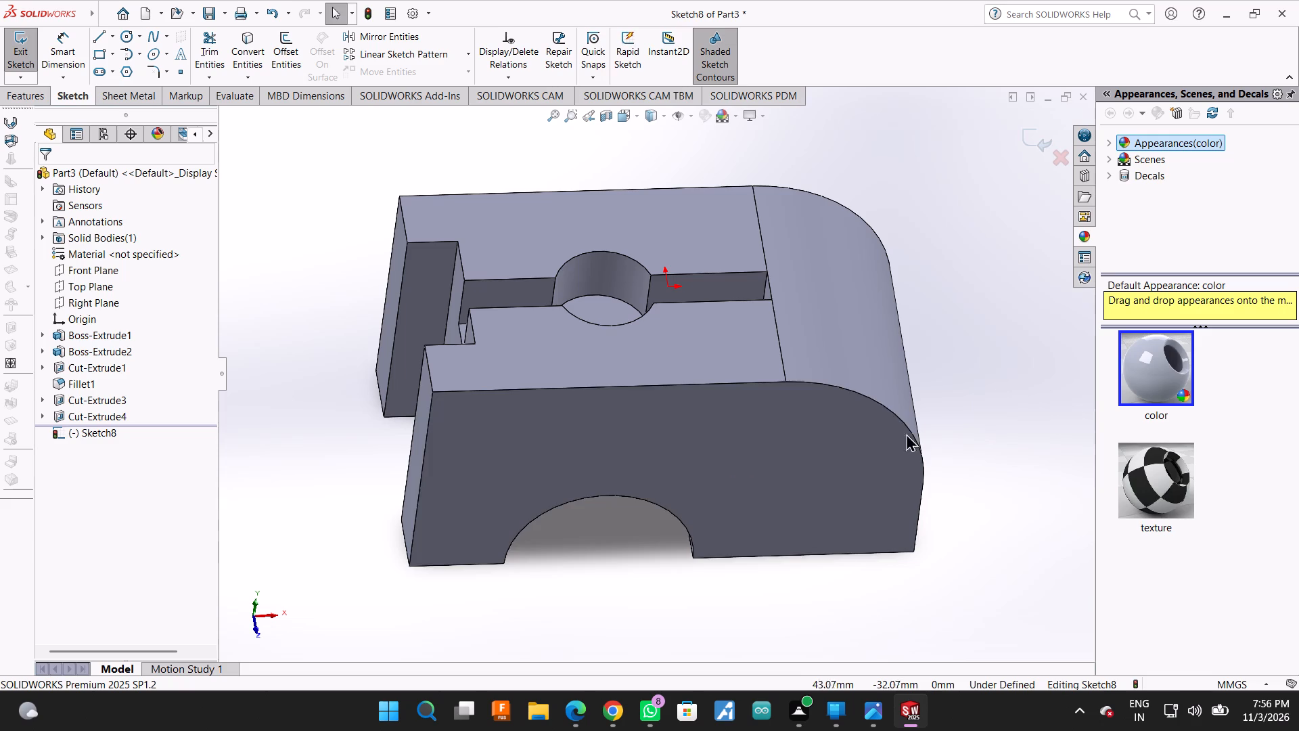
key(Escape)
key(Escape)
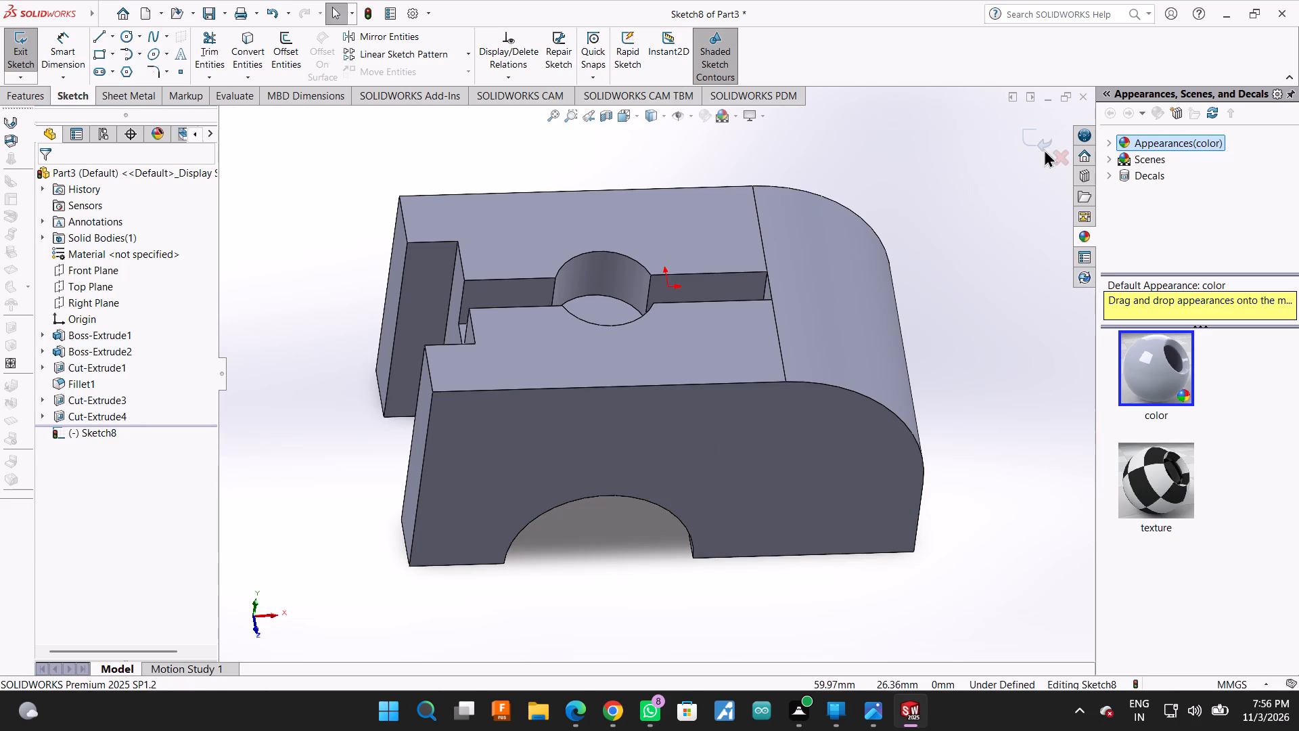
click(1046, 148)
Sketch on the block's arched side face a line about 7.4 mm up the end edge, continuing diagonally to the top edge near the fillet's start.
click(762, 494)
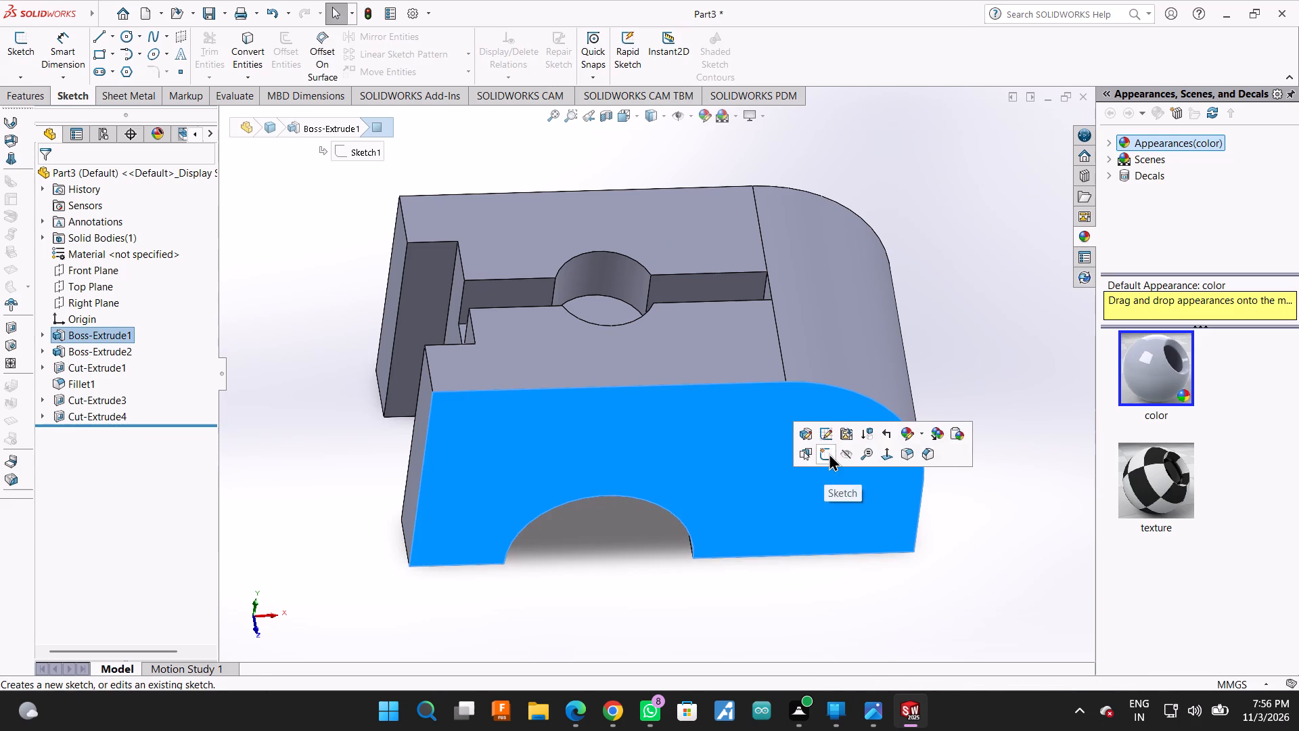
click(829, 453)
click(108, 39)
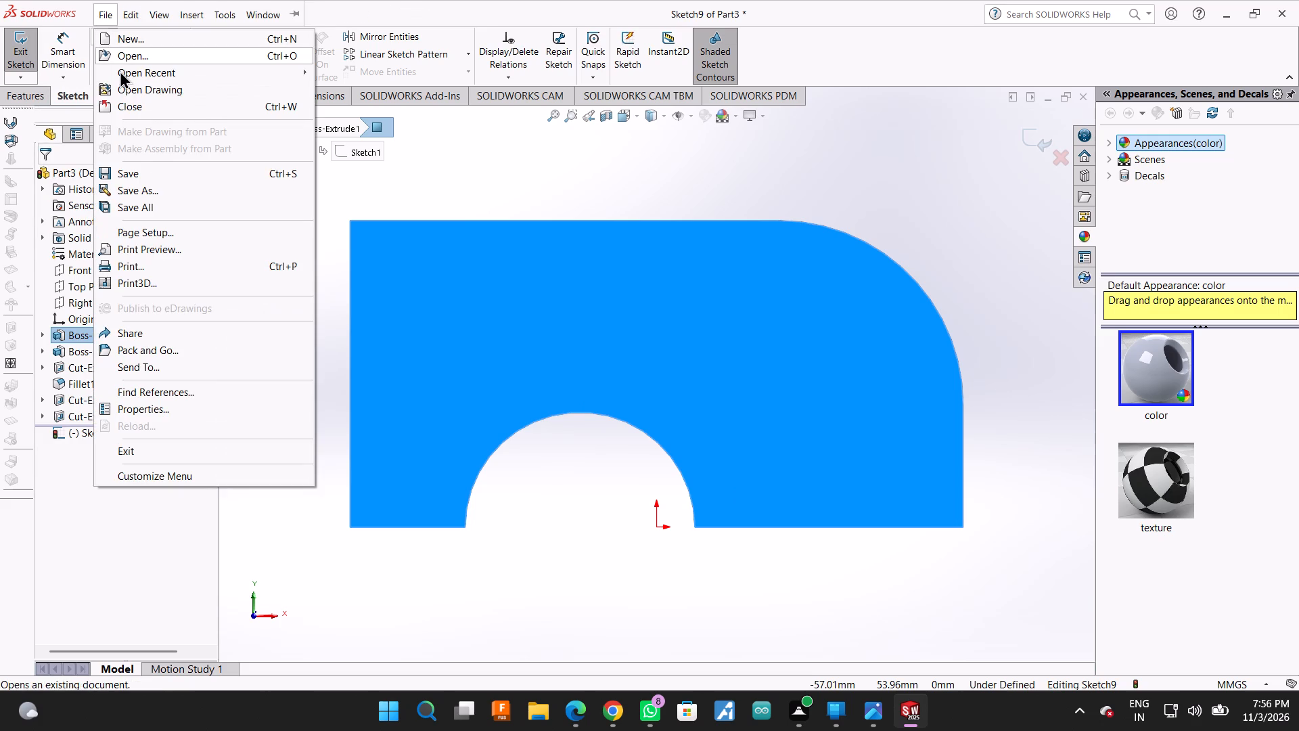
click(786, 20)
click(95, 31)
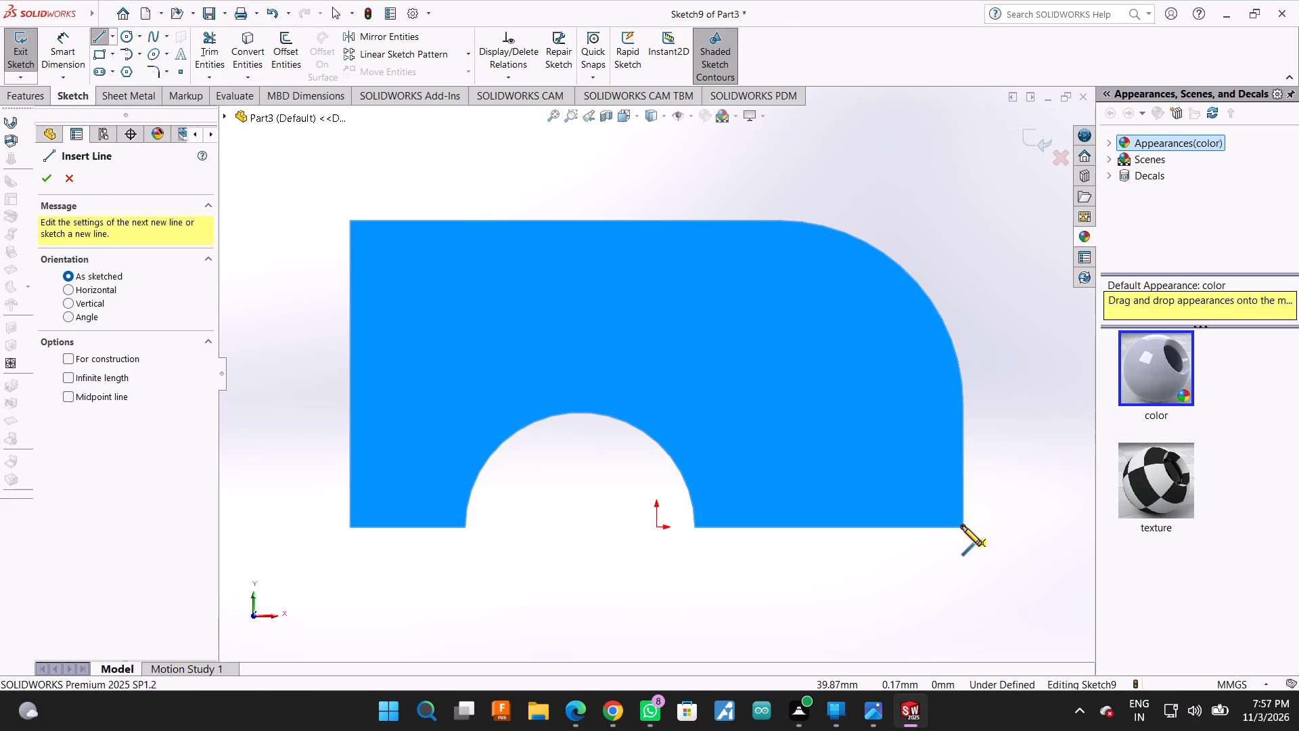
drag(962, 526, 962, 520)
click(959, 470)
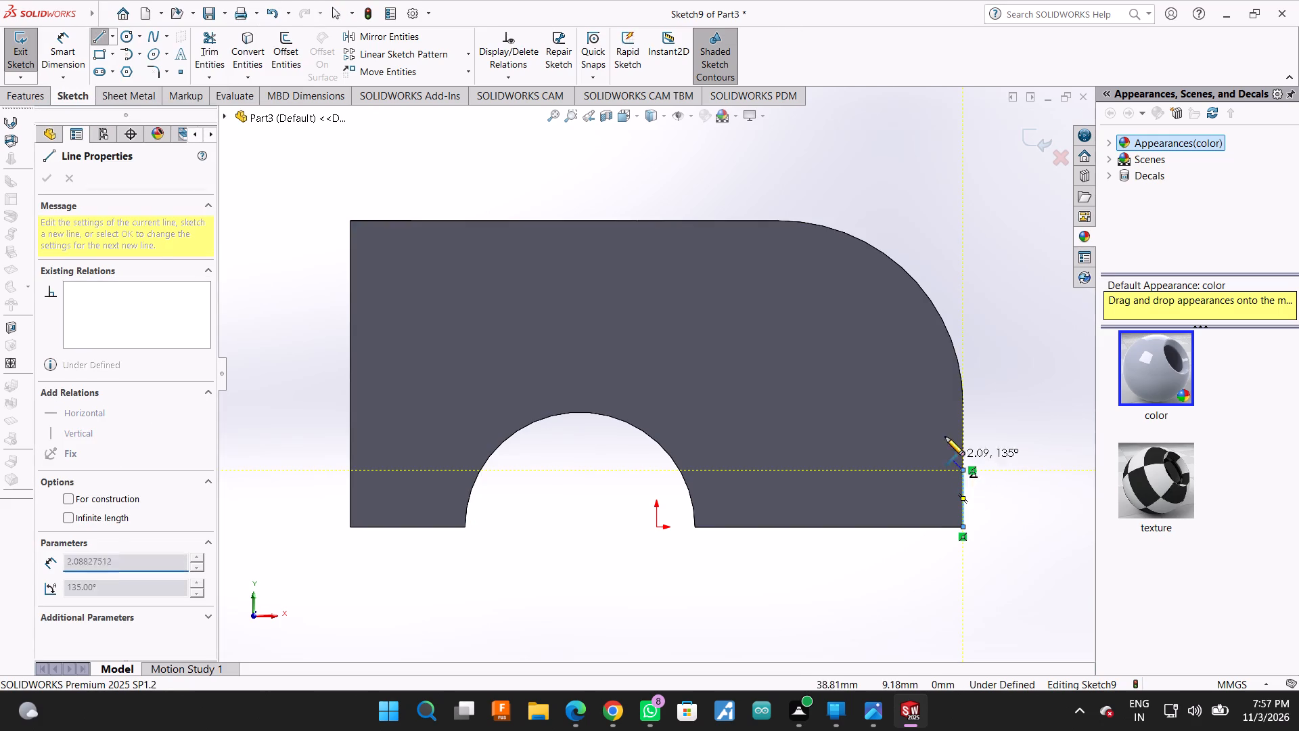
click(768, 219)
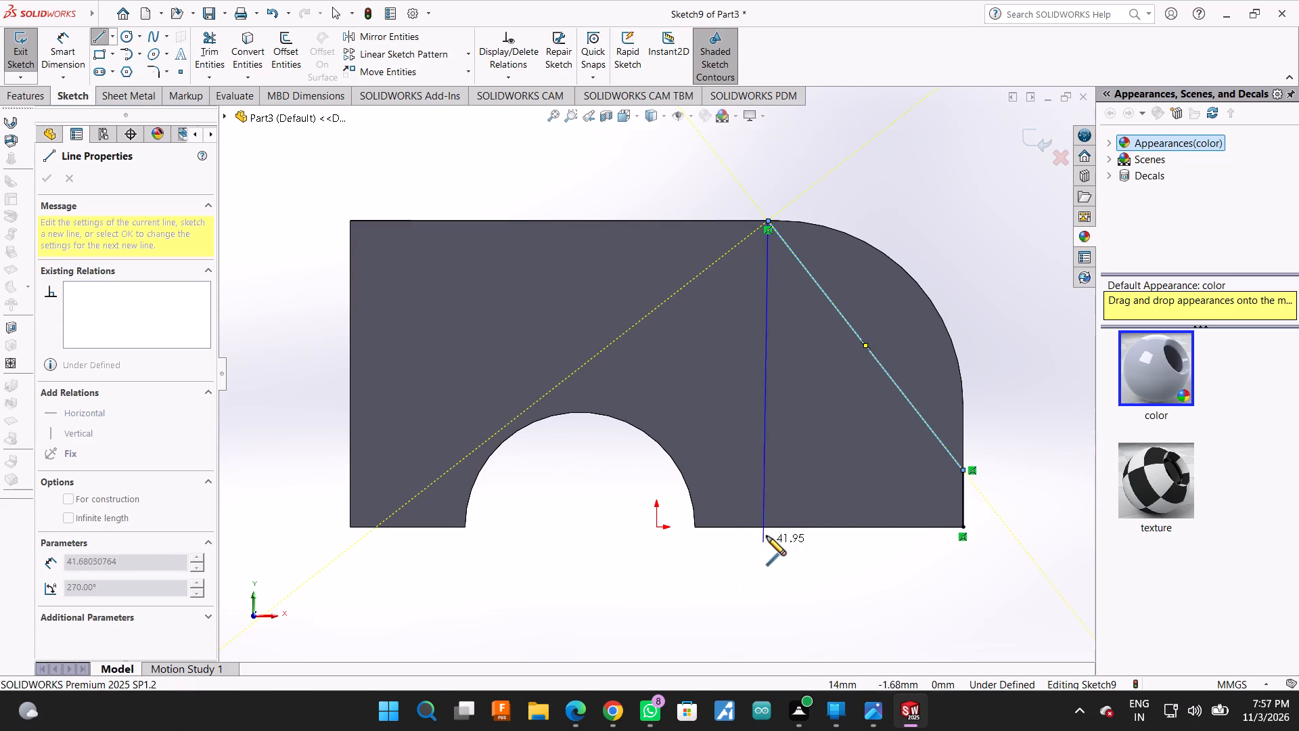
key(Escape)
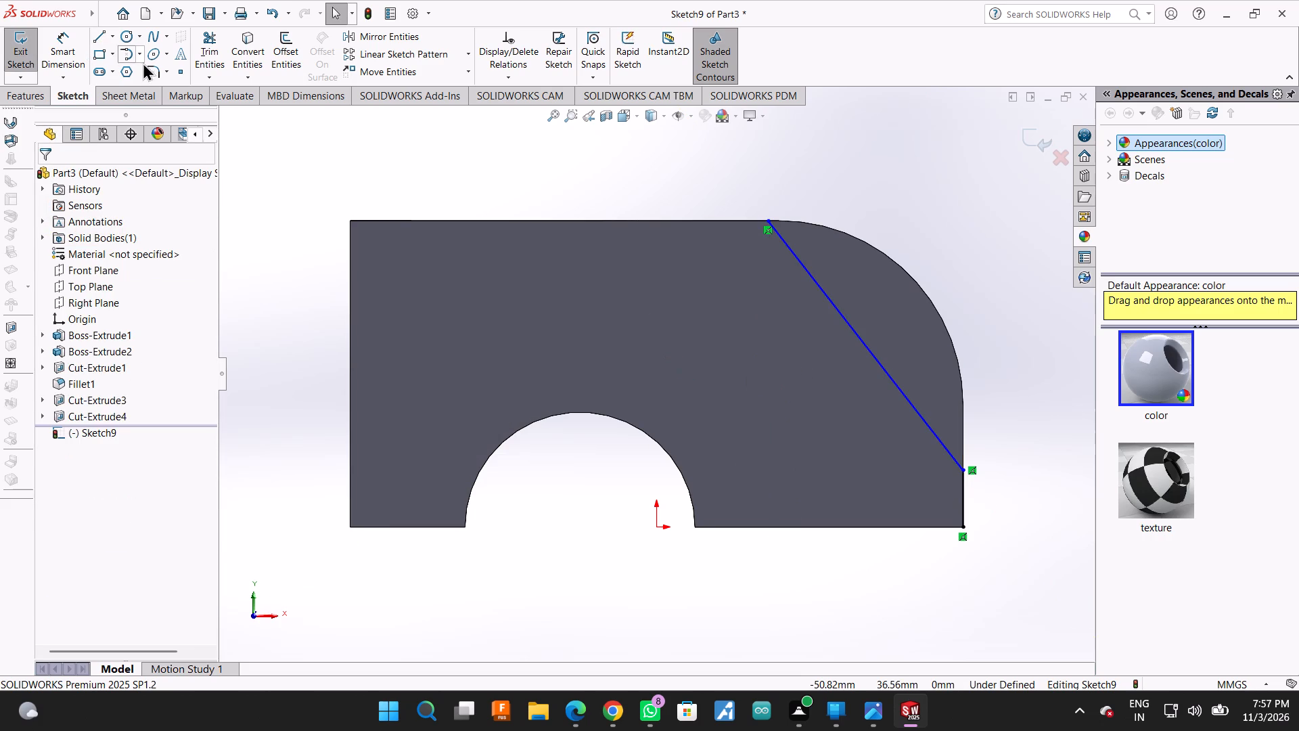
Dimension the diagonal line's lower endpoint 10 mm above the block's bottom corner.
click(74, 44)
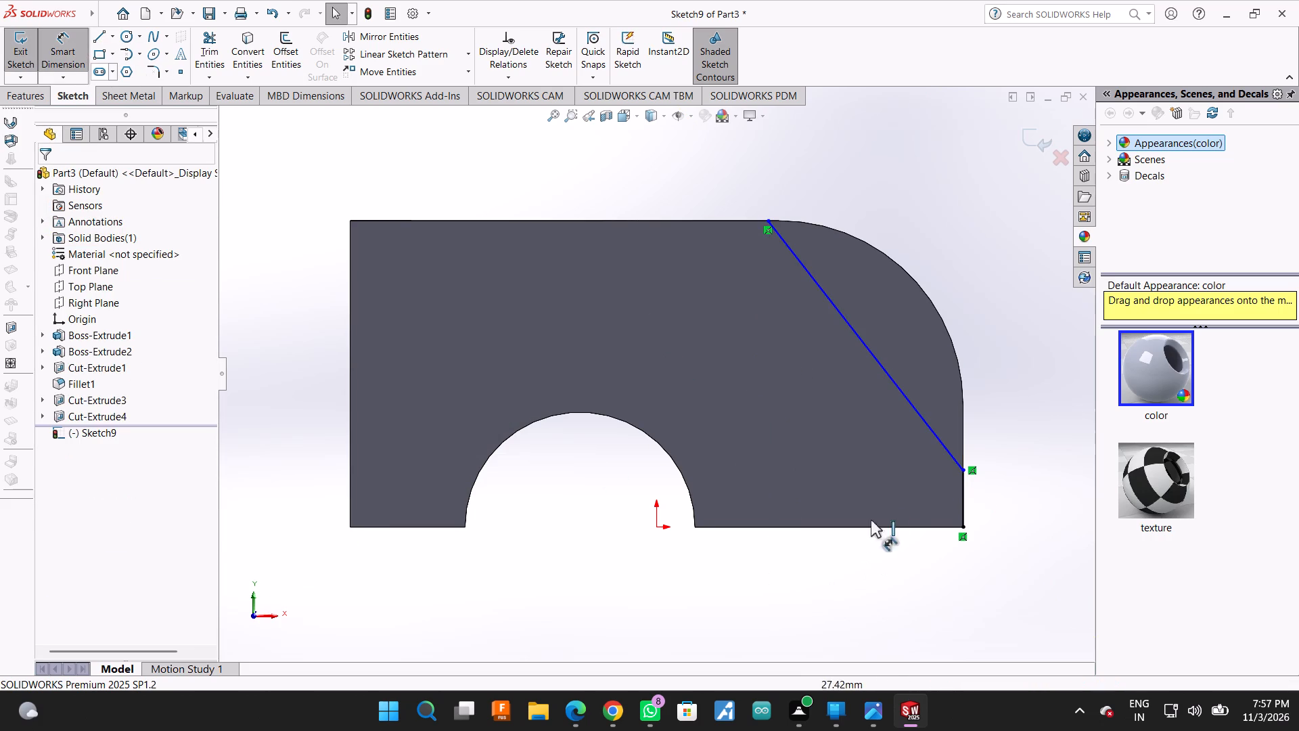
click(963, 468)
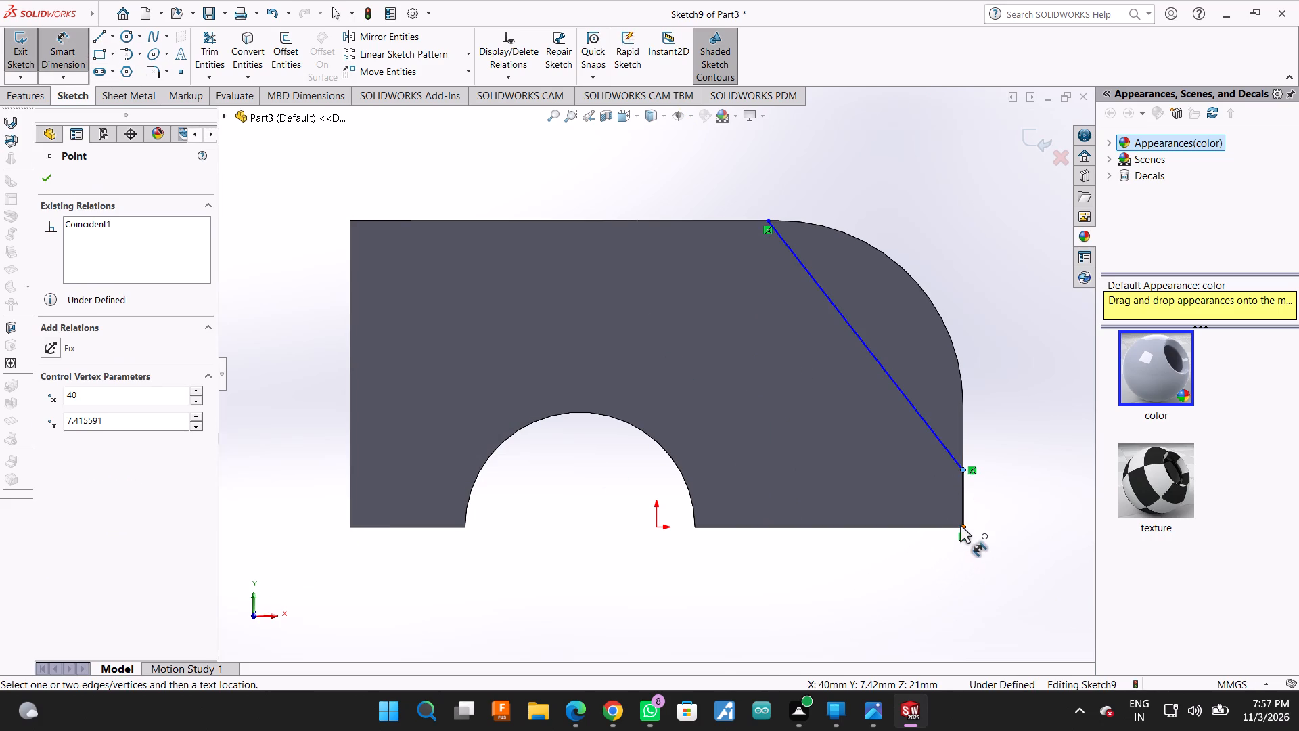
click(962, 525)
click(1020, 505)
text(10)
key(Return)
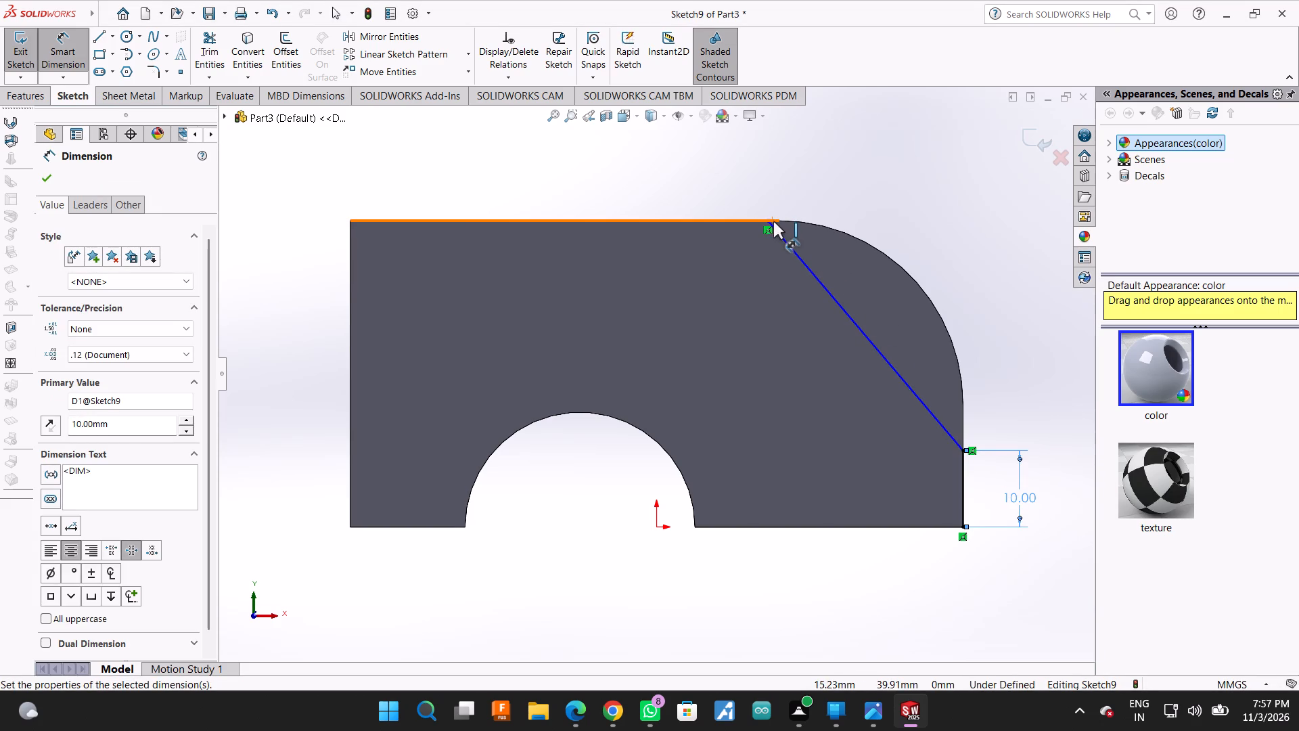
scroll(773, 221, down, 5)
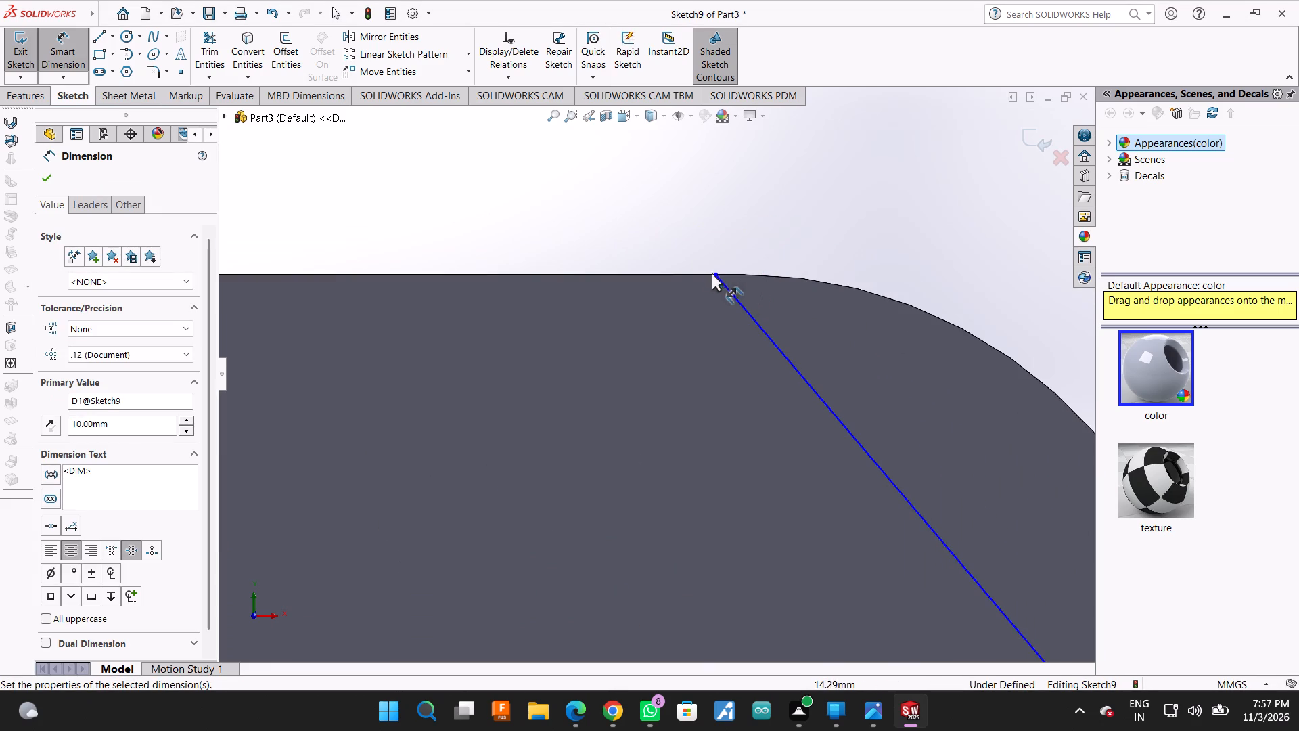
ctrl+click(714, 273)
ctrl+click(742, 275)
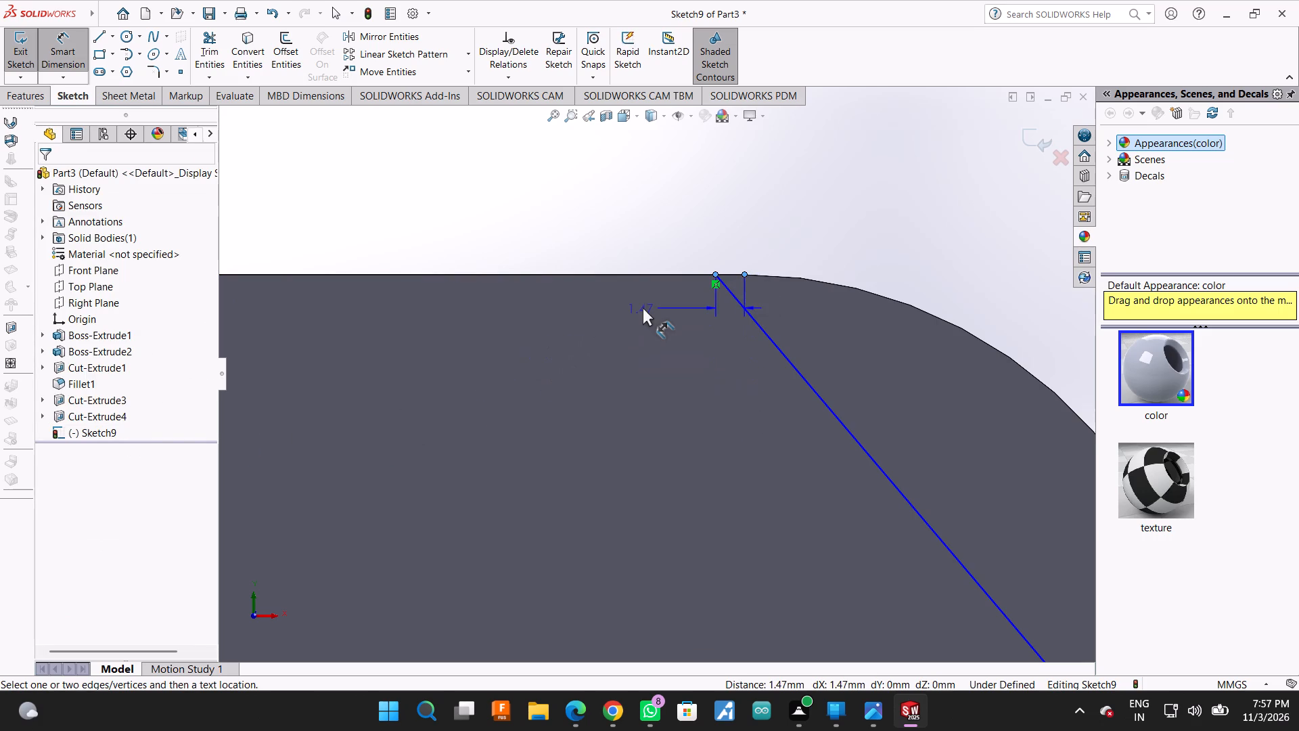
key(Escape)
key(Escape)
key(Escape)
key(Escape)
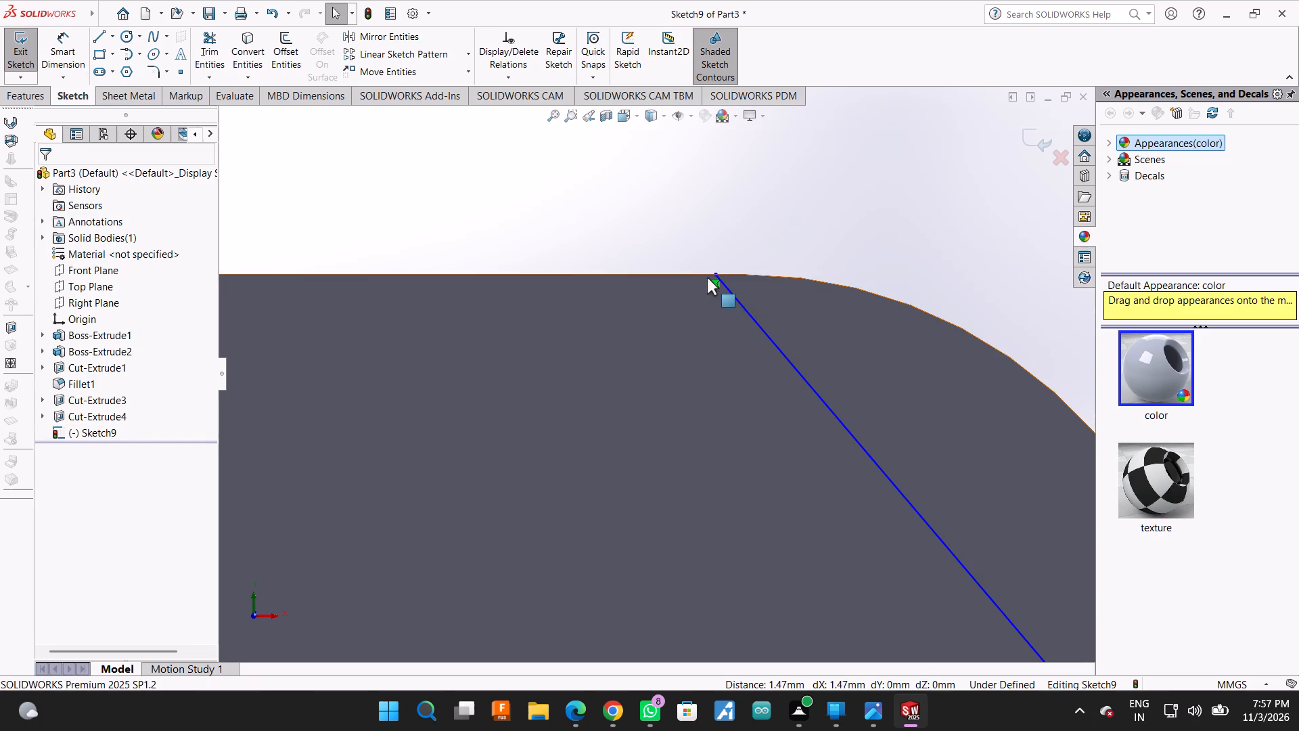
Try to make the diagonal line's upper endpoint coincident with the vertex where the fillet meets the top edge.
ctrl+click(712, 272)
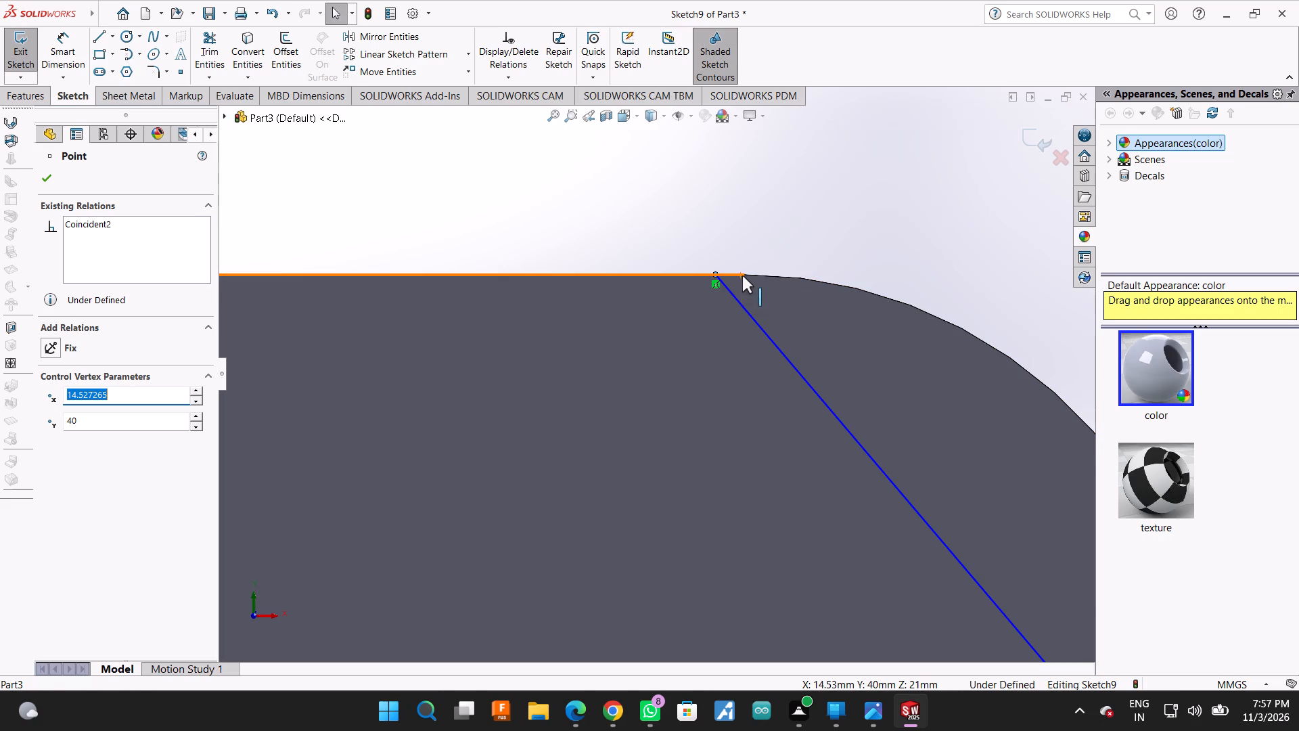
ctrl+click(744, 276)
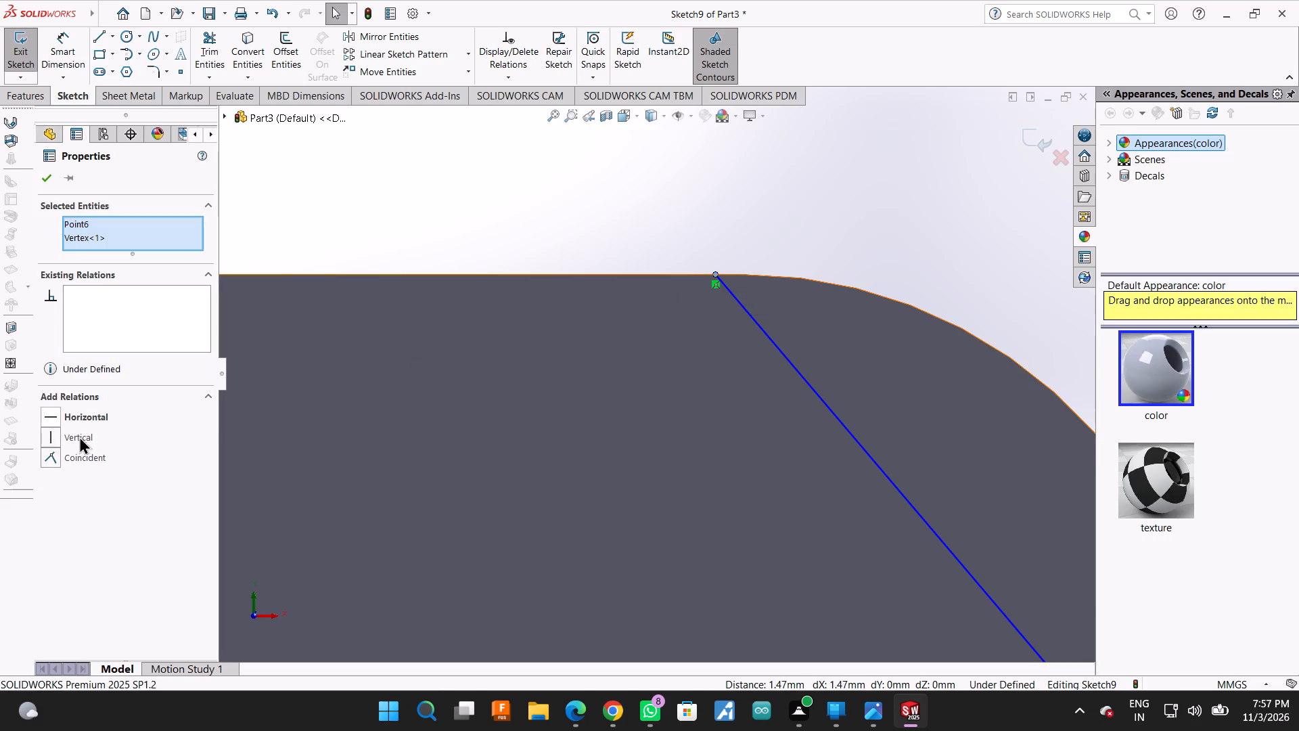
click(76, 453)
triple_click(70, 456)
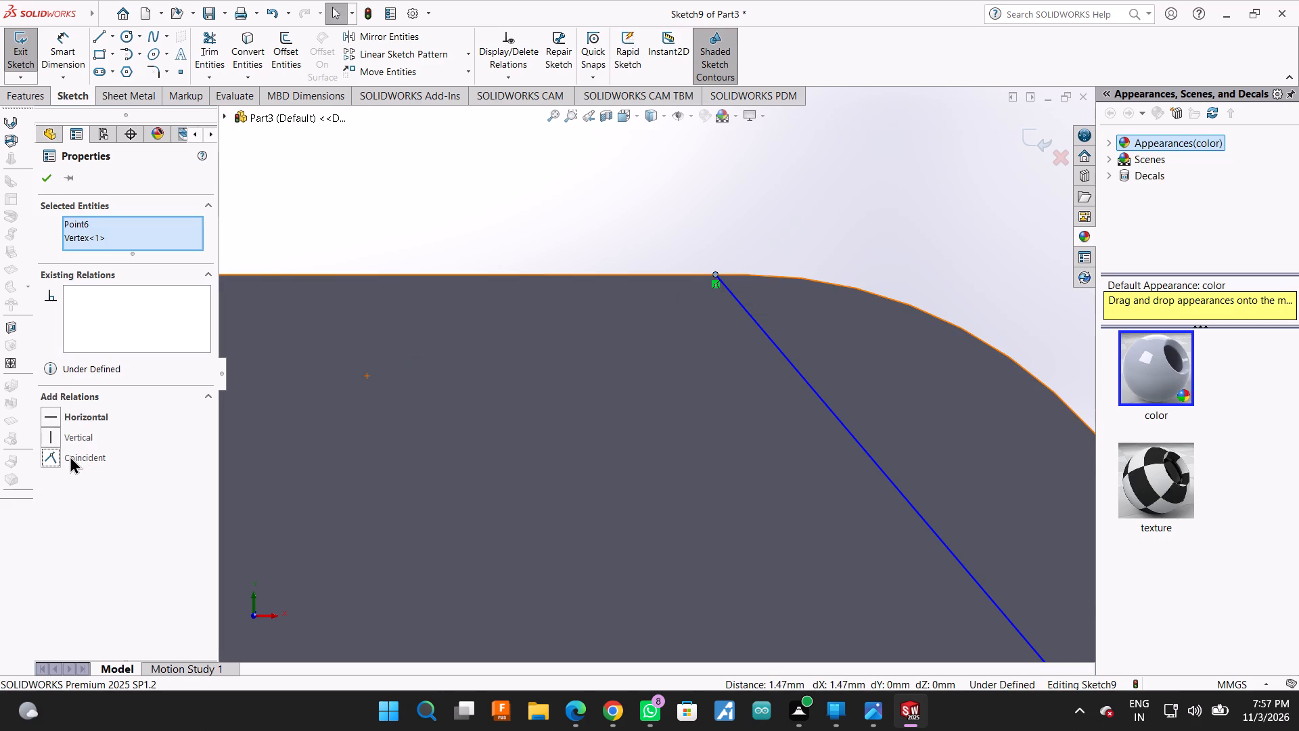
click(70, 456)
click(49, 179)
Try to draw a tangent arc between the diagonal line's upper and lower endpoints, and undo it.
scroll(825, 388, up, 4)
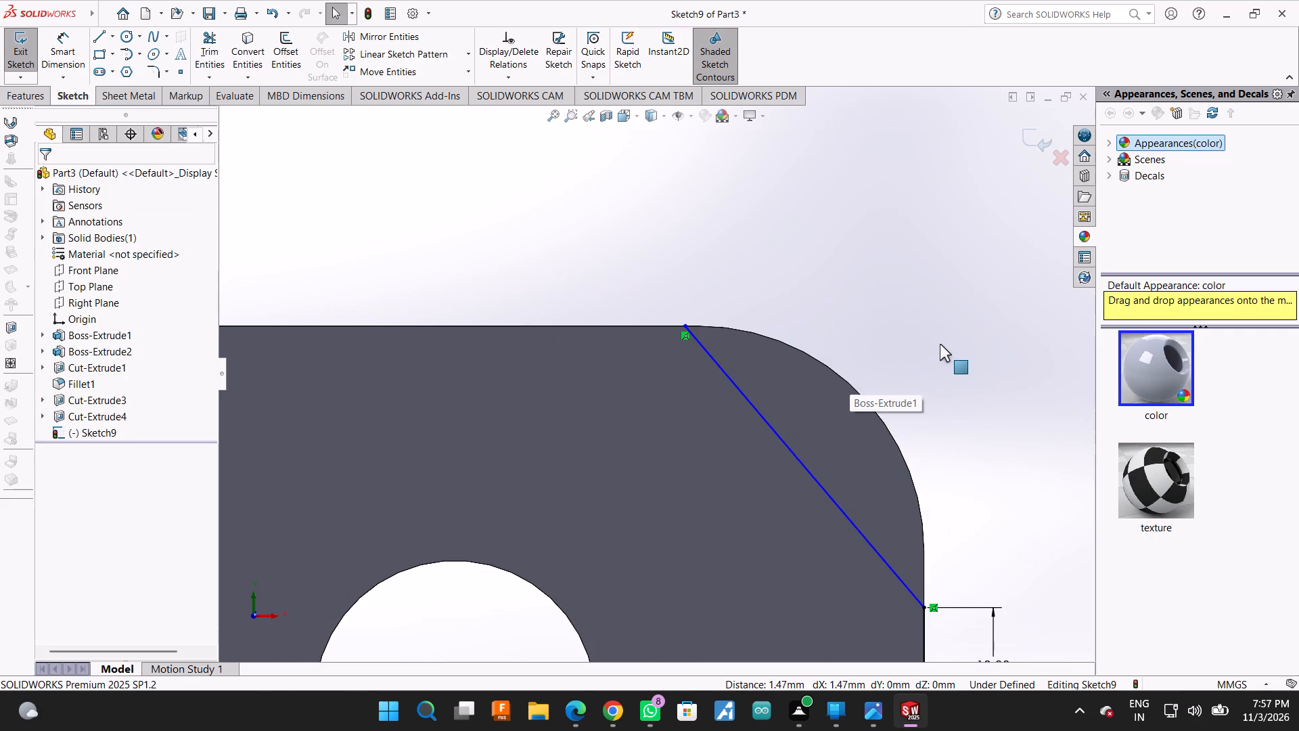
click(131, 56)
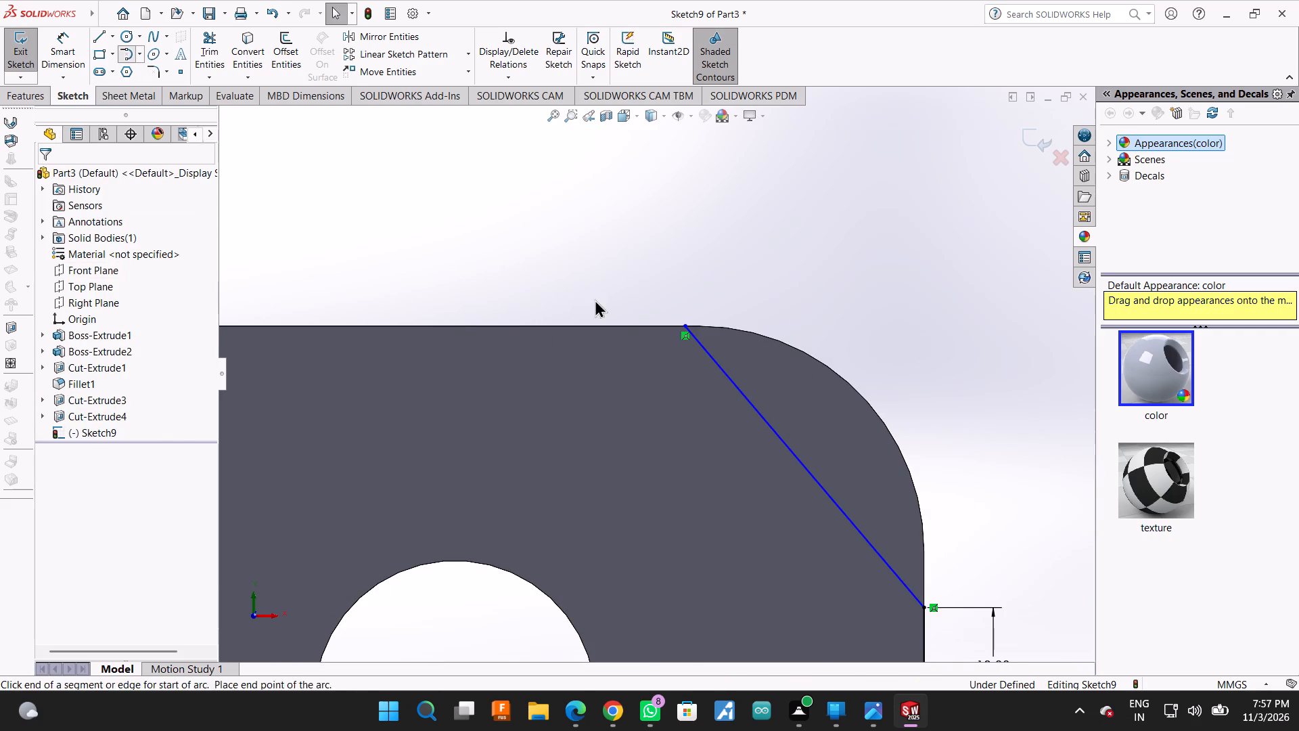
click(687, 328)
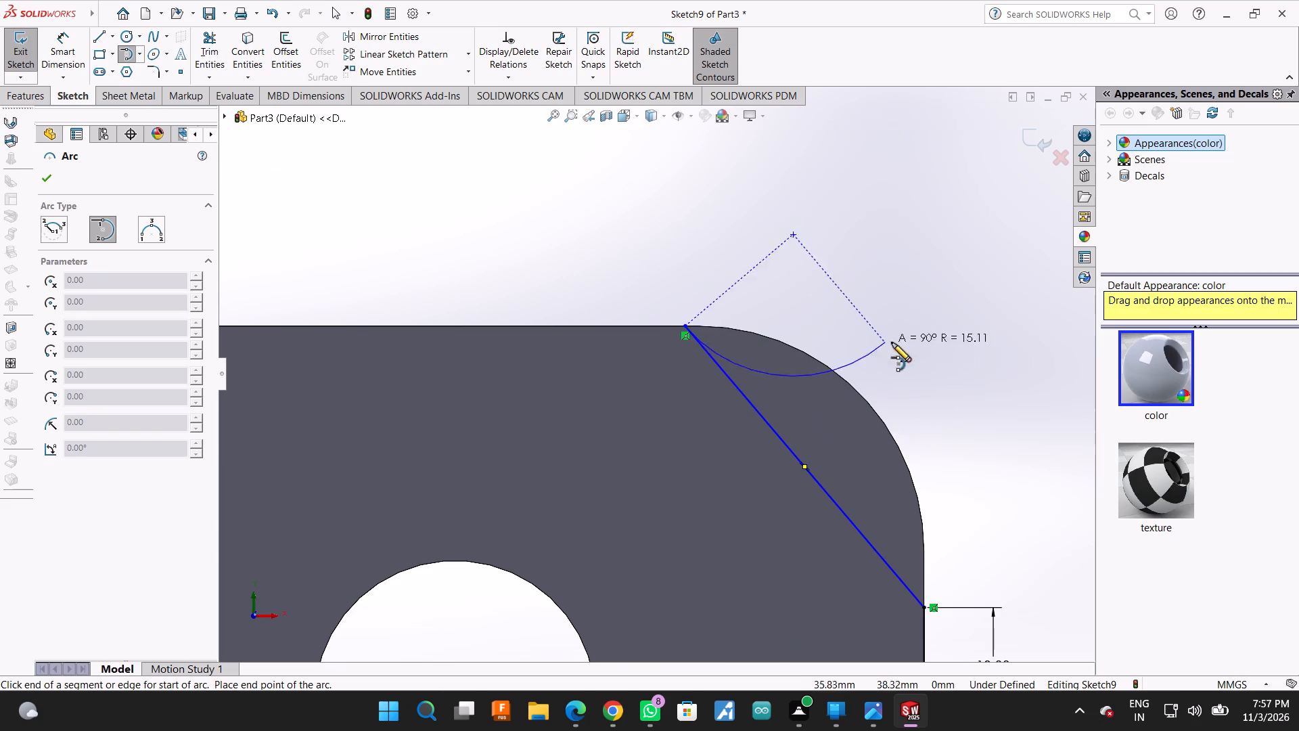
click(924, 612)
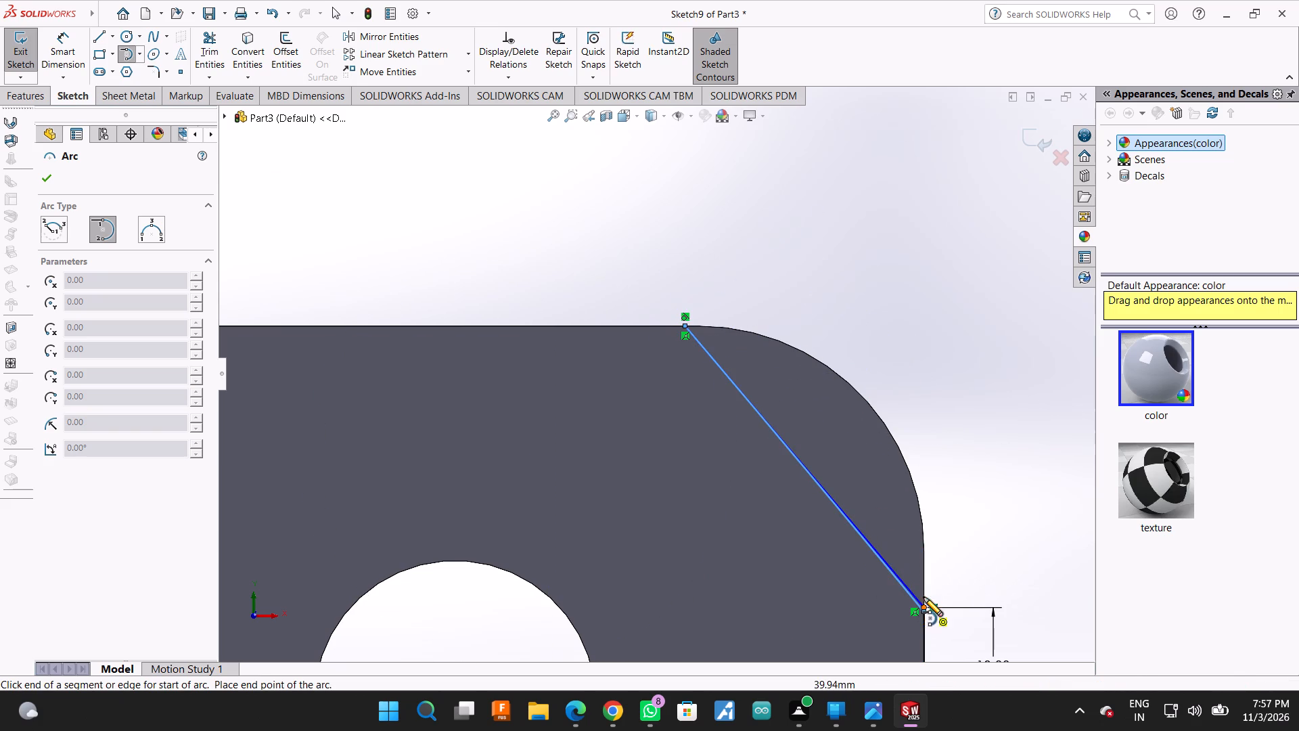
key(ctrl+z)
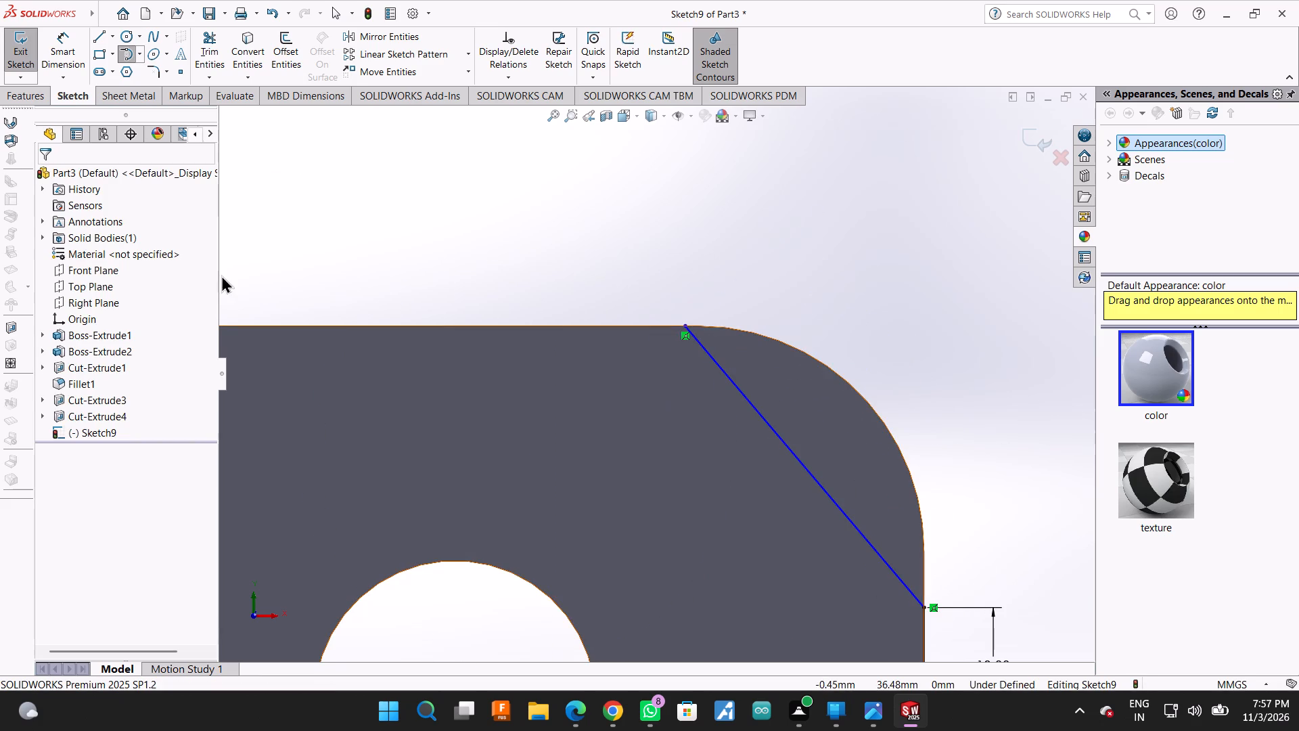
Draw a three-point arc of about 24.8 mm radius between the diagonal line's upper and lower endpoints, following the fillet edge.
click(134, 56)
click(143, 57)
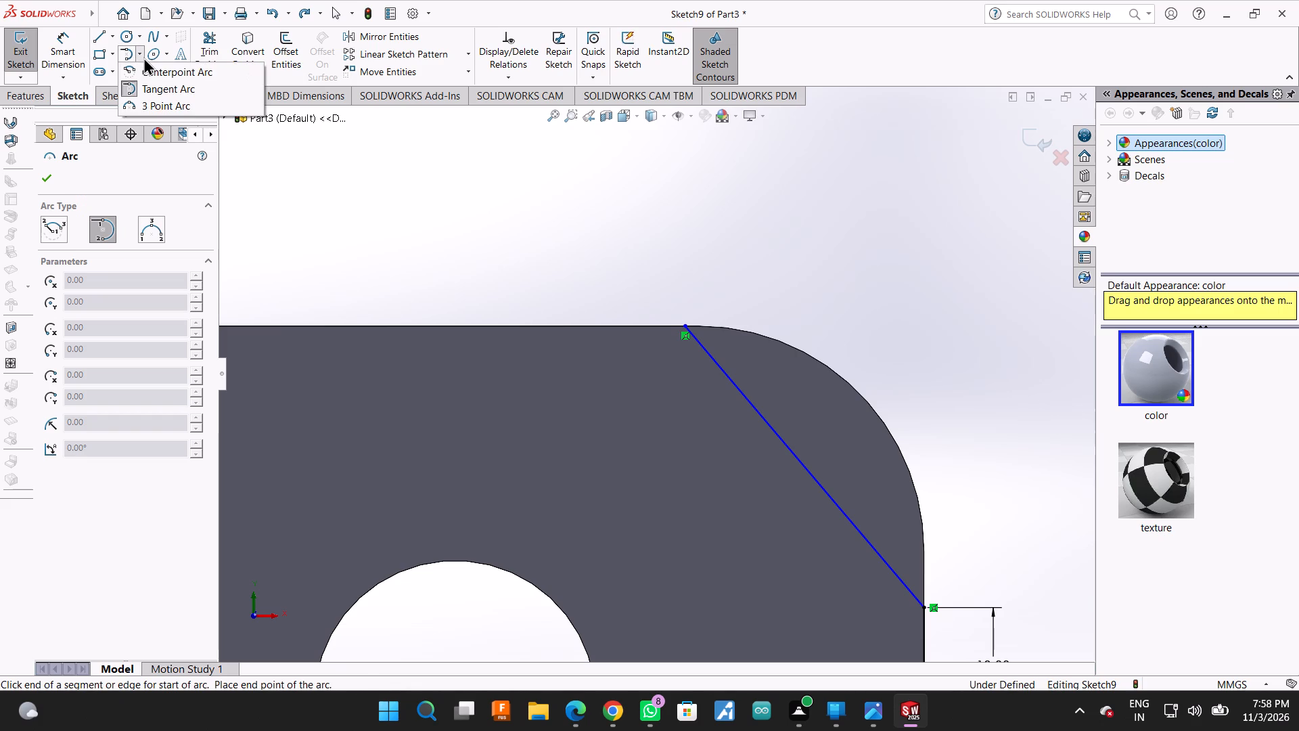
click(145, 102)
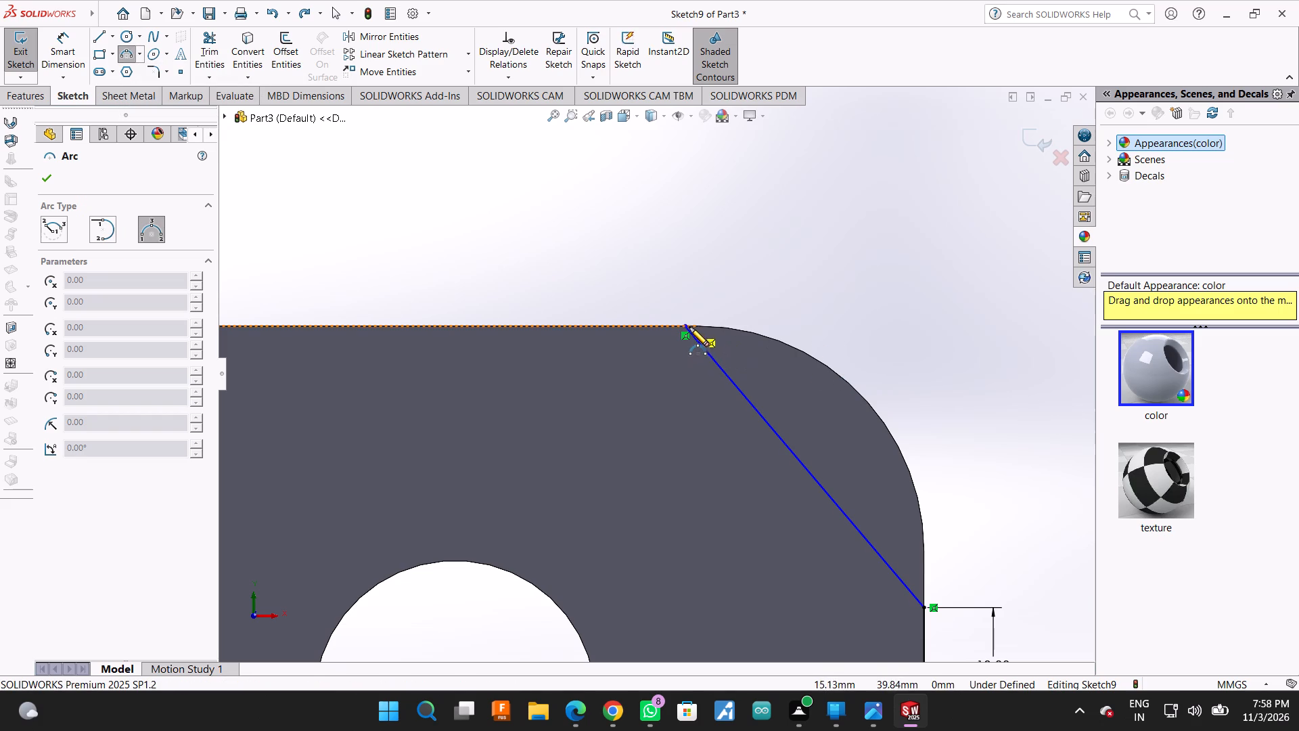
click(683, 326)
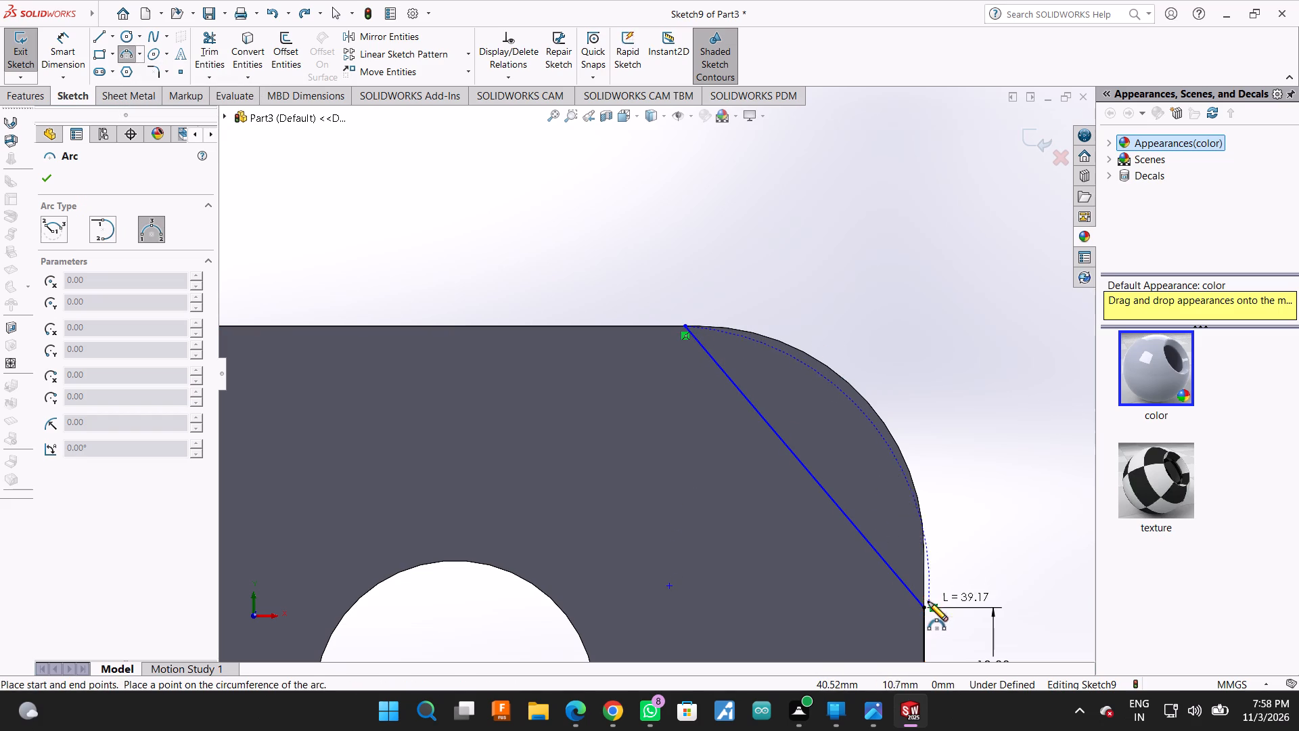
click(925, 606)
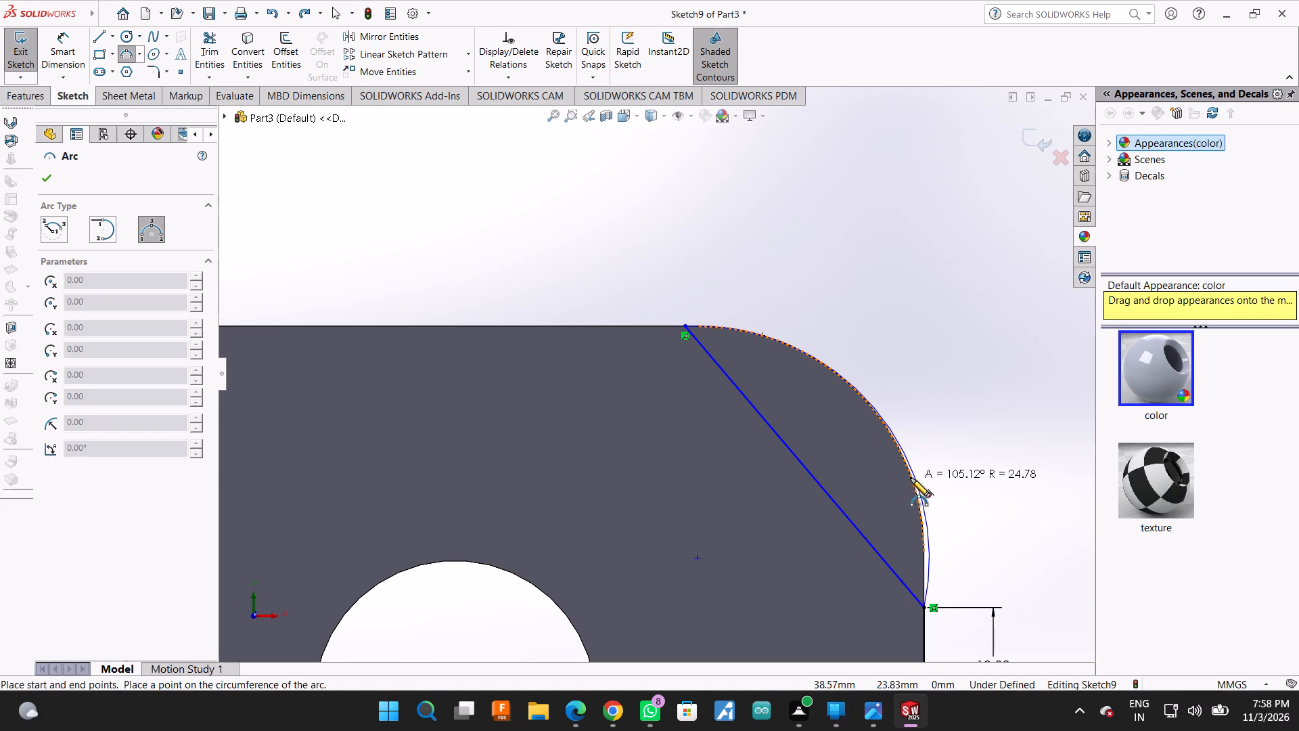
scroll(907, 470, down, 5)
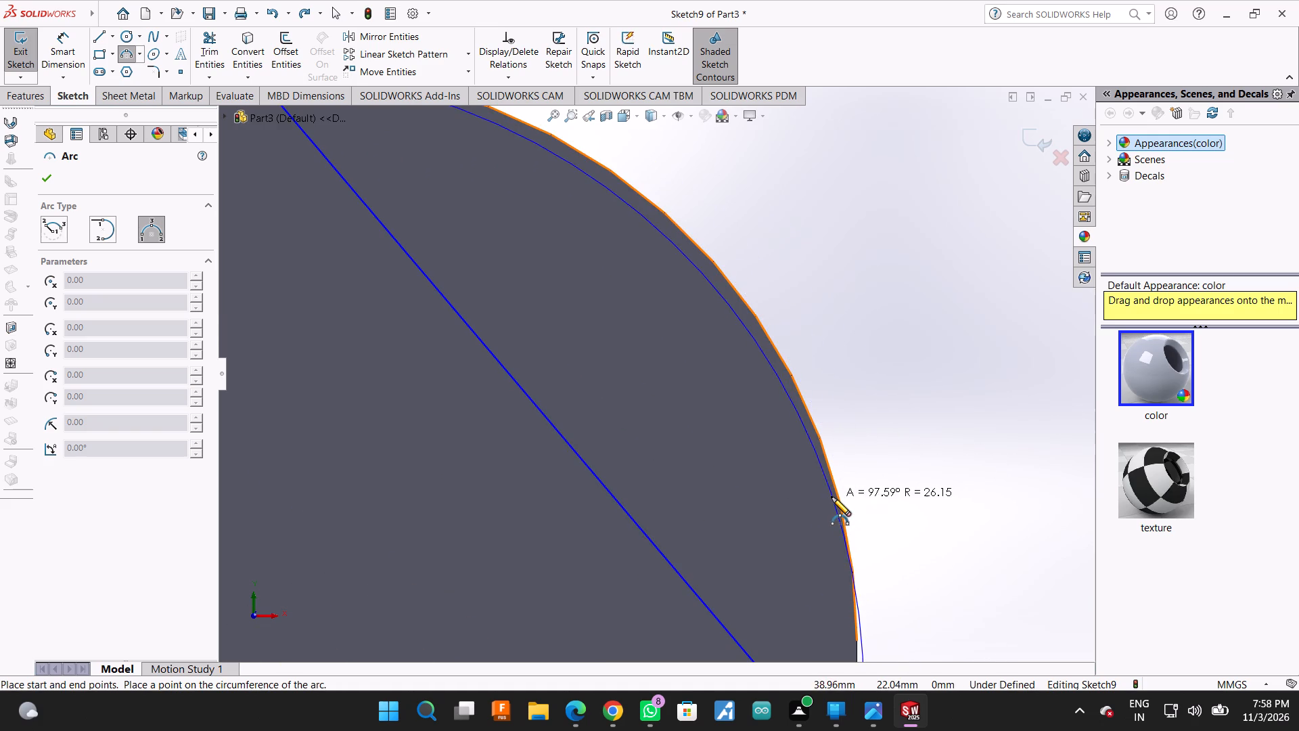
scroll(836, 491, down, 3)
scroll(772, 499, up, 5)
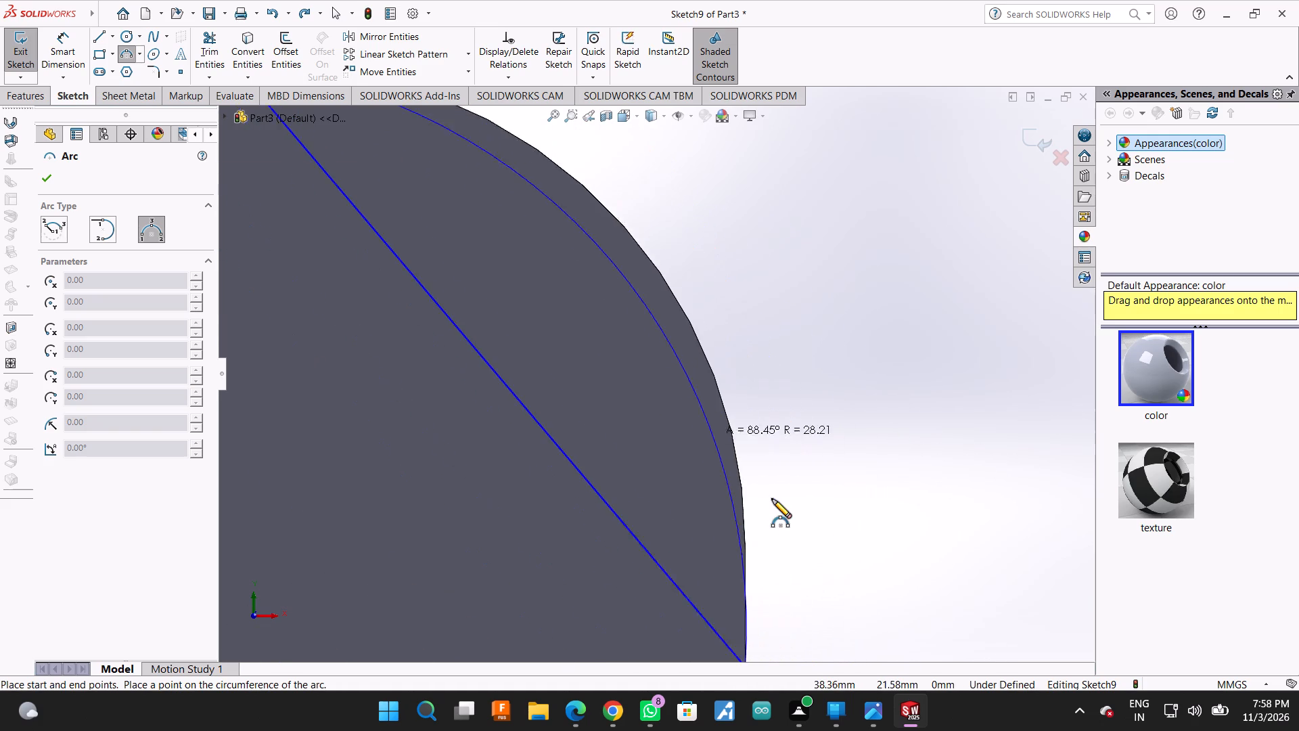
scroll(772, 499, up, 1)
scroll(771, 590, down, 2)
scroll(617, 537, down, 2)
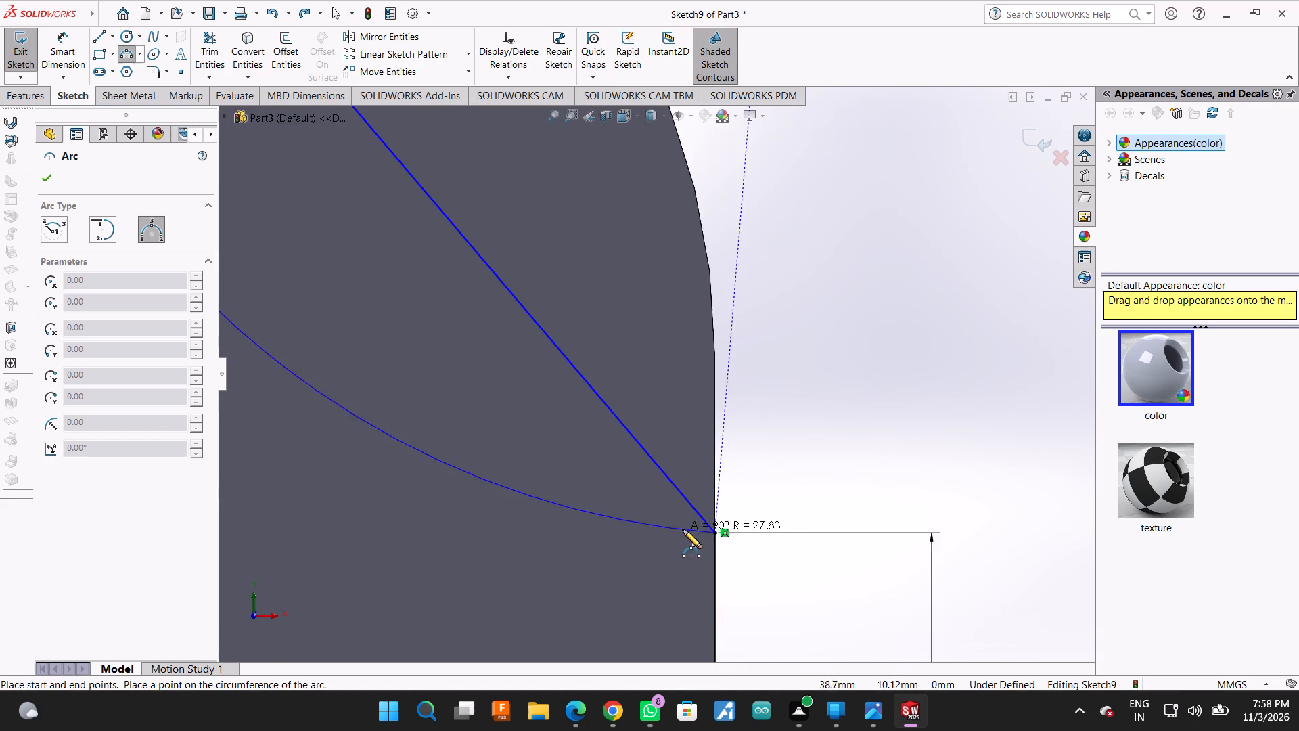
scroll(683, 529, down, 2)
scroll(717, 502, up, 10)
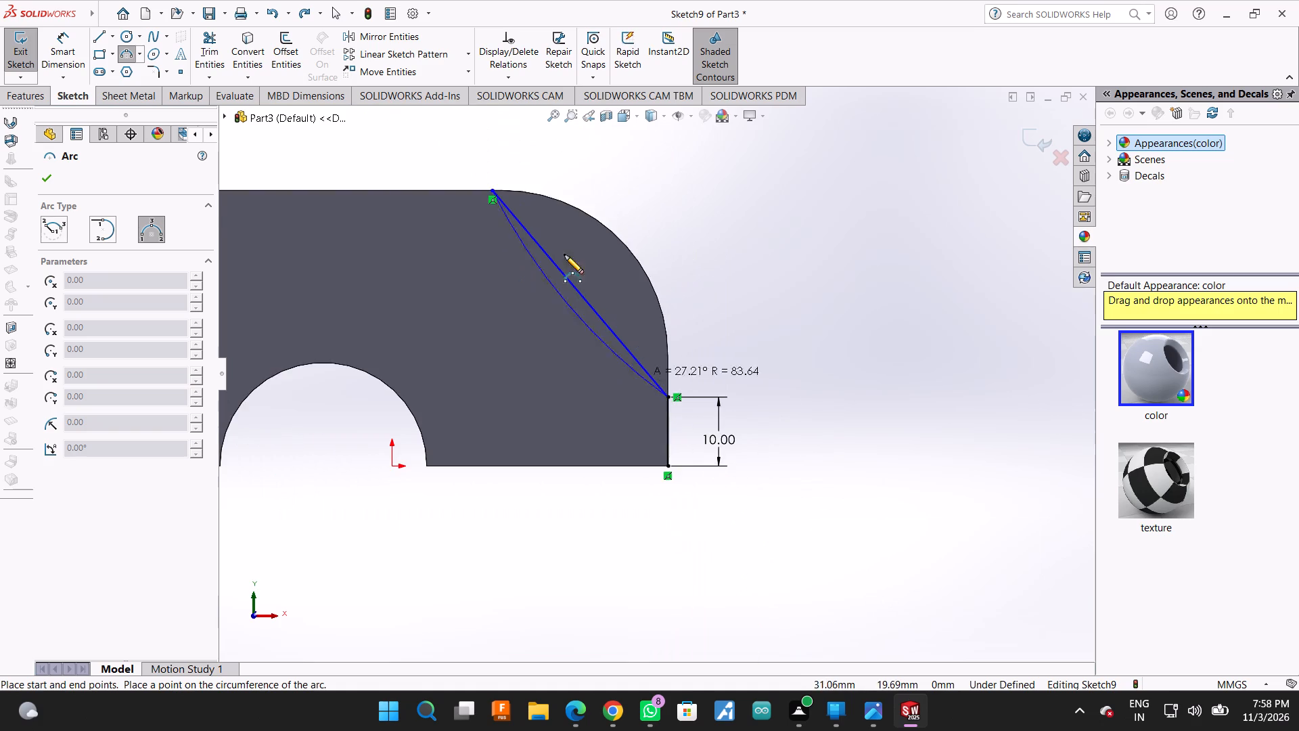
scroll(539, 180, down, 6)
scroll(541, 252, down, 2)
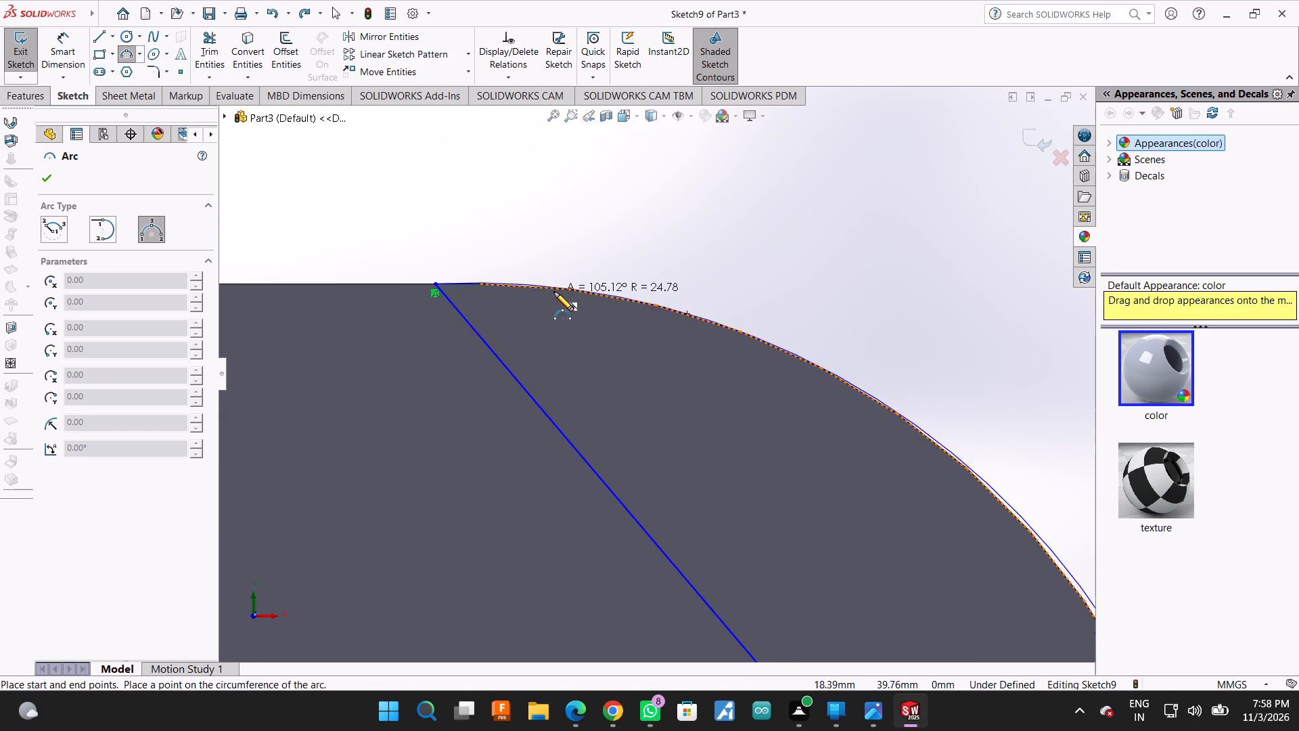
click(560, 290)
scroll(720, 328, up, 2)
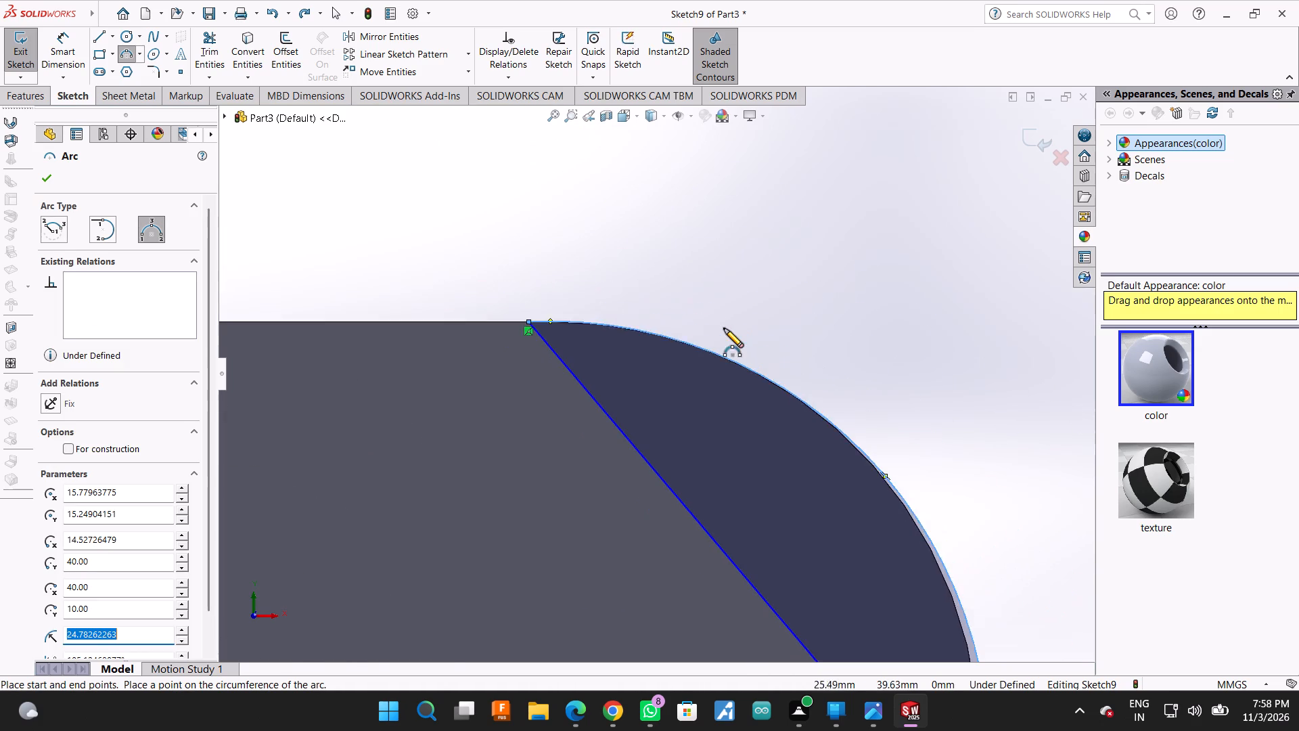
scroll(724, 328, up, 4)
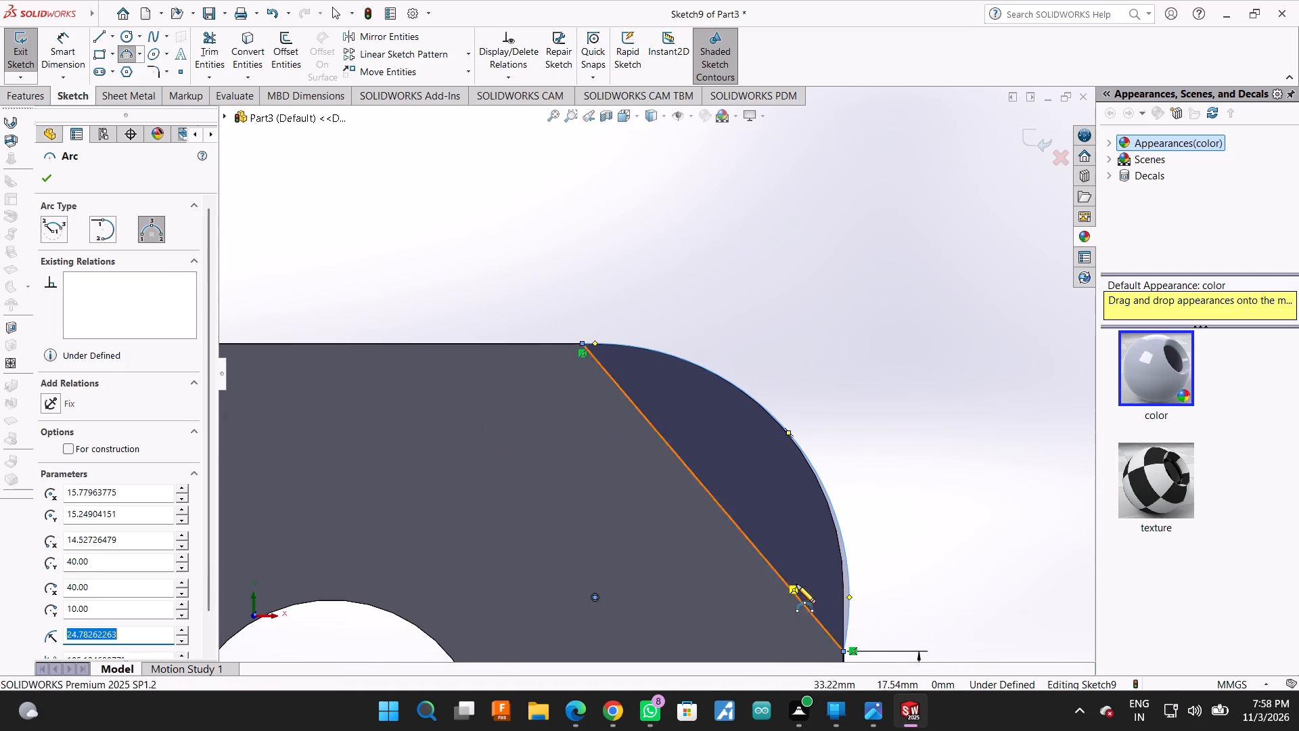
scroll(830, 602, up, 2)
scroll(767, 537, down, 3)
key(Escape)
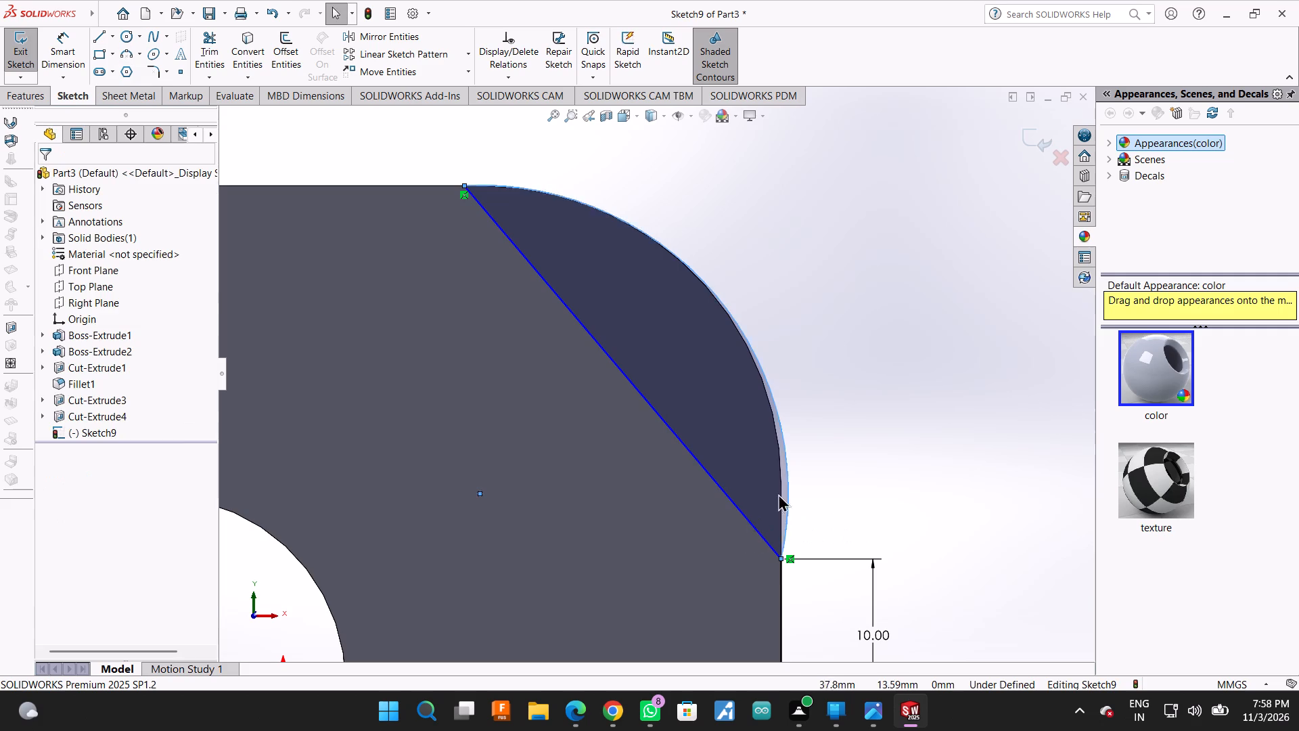
Examine how the sketched arc fits the block's fillet edge at its upper and lower ends.
middle_drag(828, 447, 796, 475)
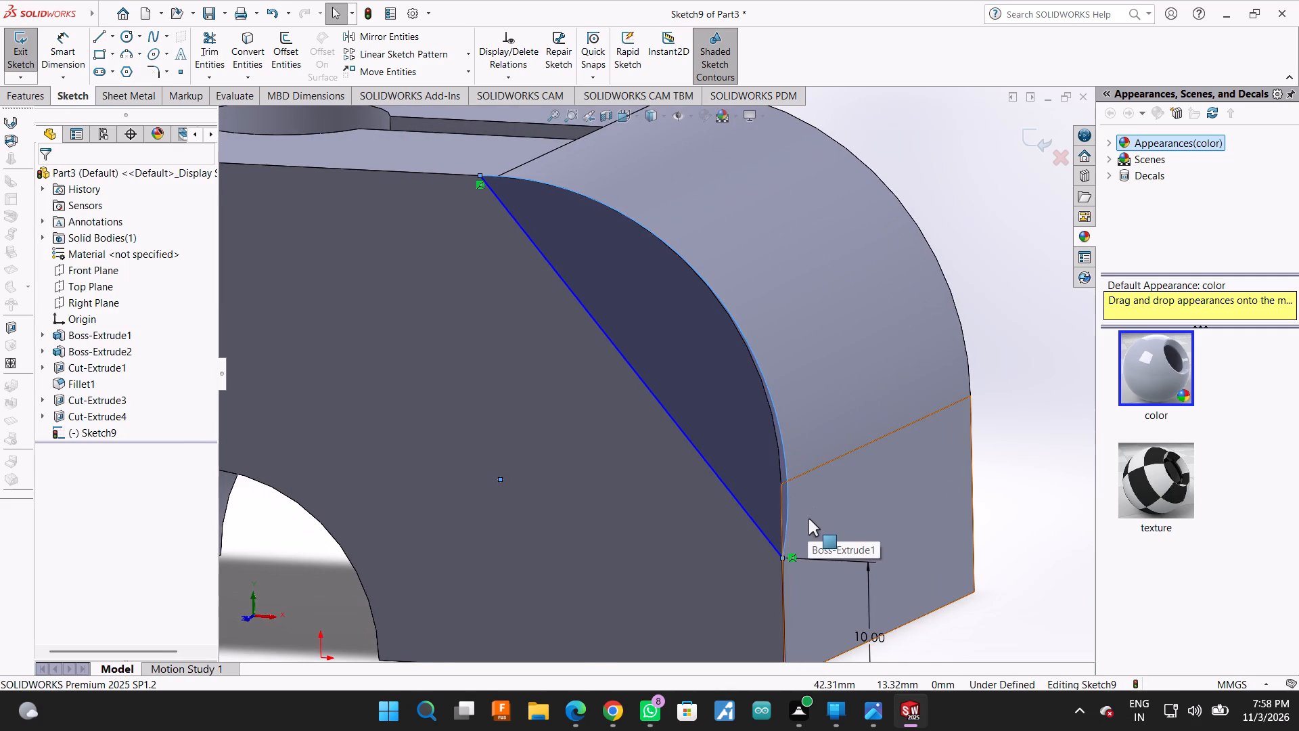
scroll(808, 518, up, 1)
scroll(784, 514, down, 3)
scroll(708, 514, up, 4)
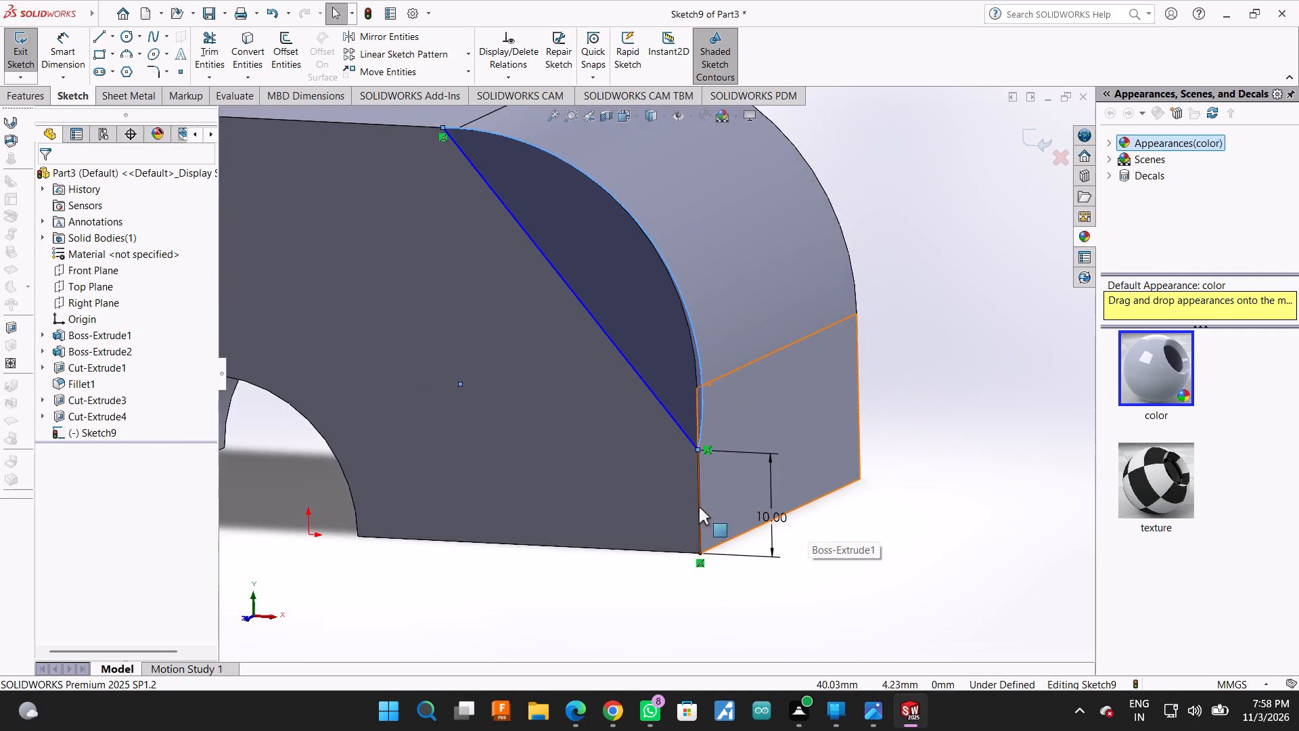
scroll(699, 507, up, 2)
scroll(546, 152, down, 1)
scroll(532, 269, down, 3)
scroll(574, 305, down, 4)
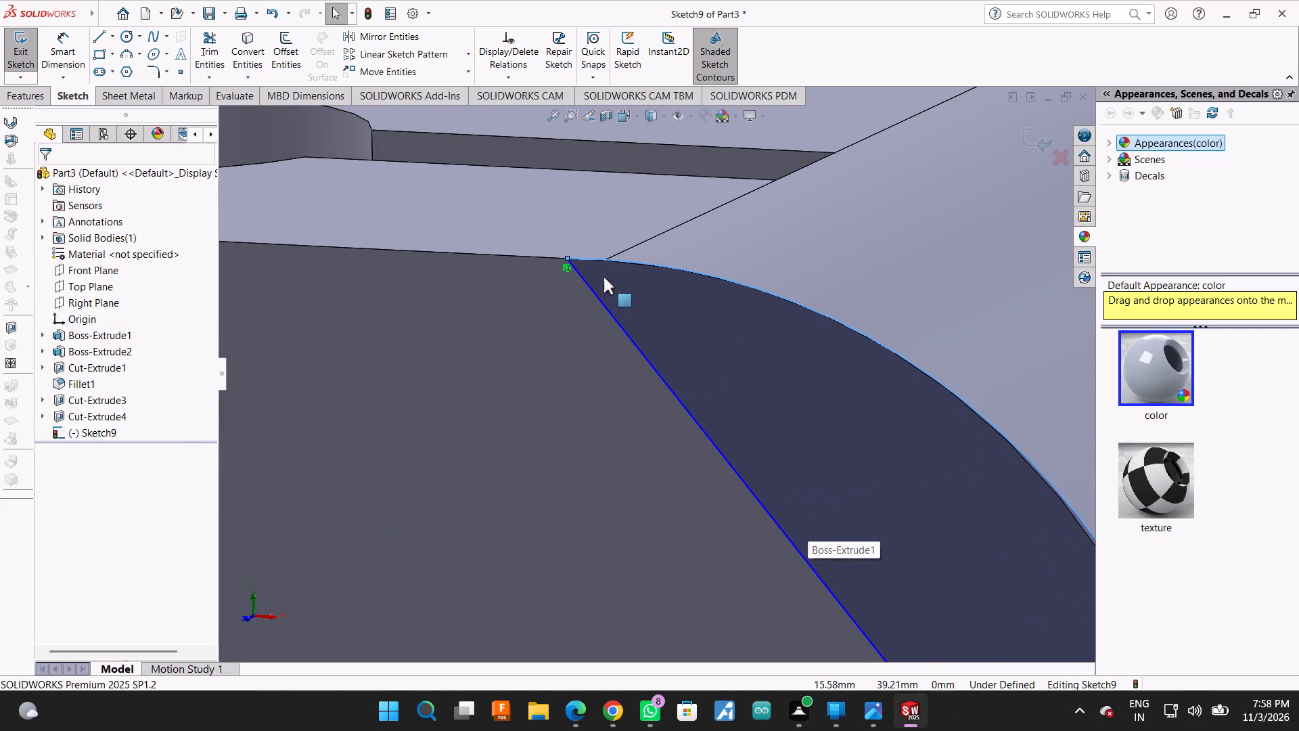
Undo the arc, the 10 mm dimension and the diagonal line, keeping the short vertical line on the end edge.
key(ctrl+z)
key(ctrl+z)
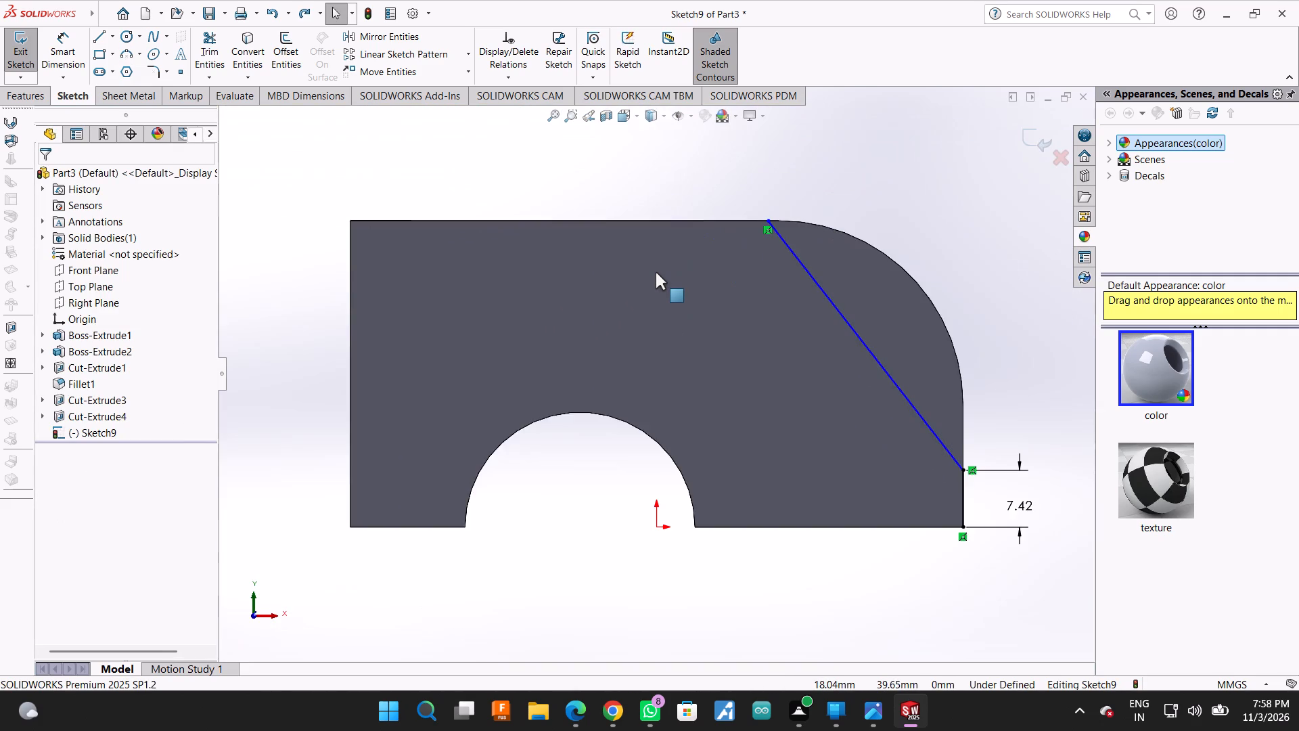
key(ctrl+z)
key(ctrl+z)
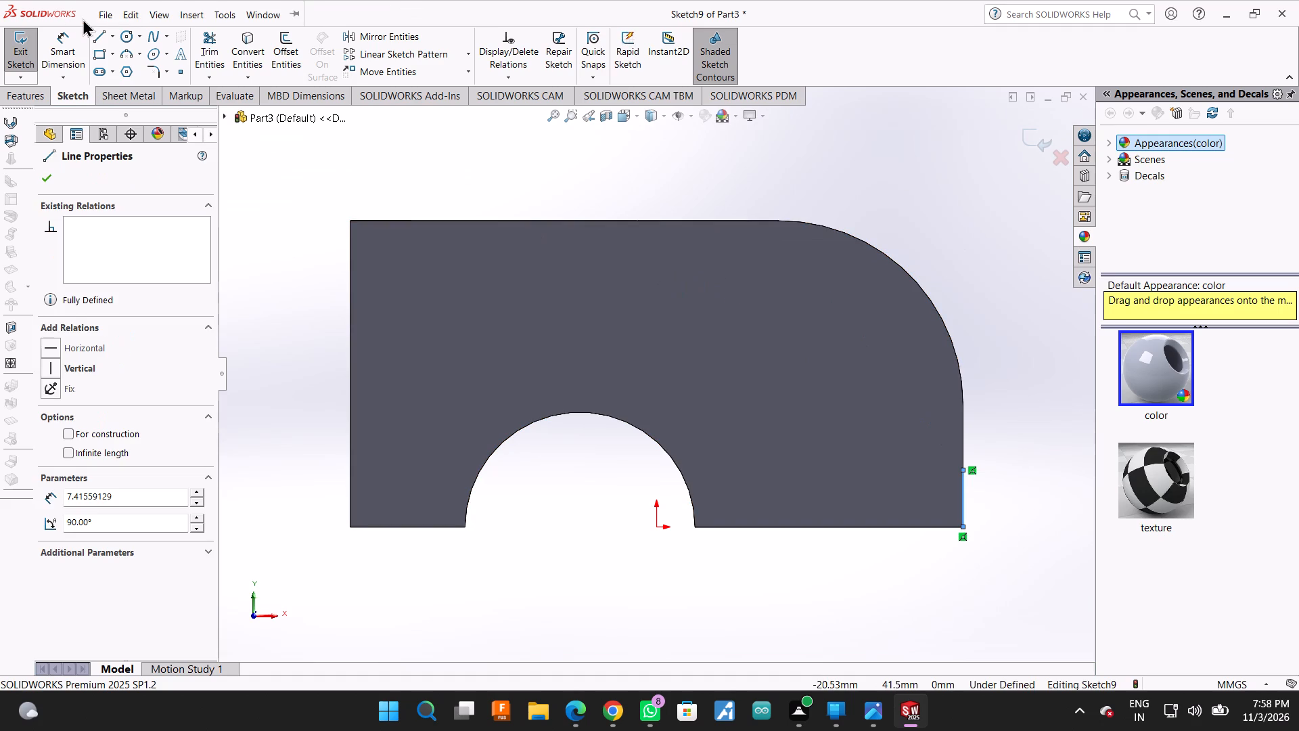
Sketch a diagonal line from the short vertical line's upper endpoint to the vertex where the fillet meets the top edge.
click(104, 35)
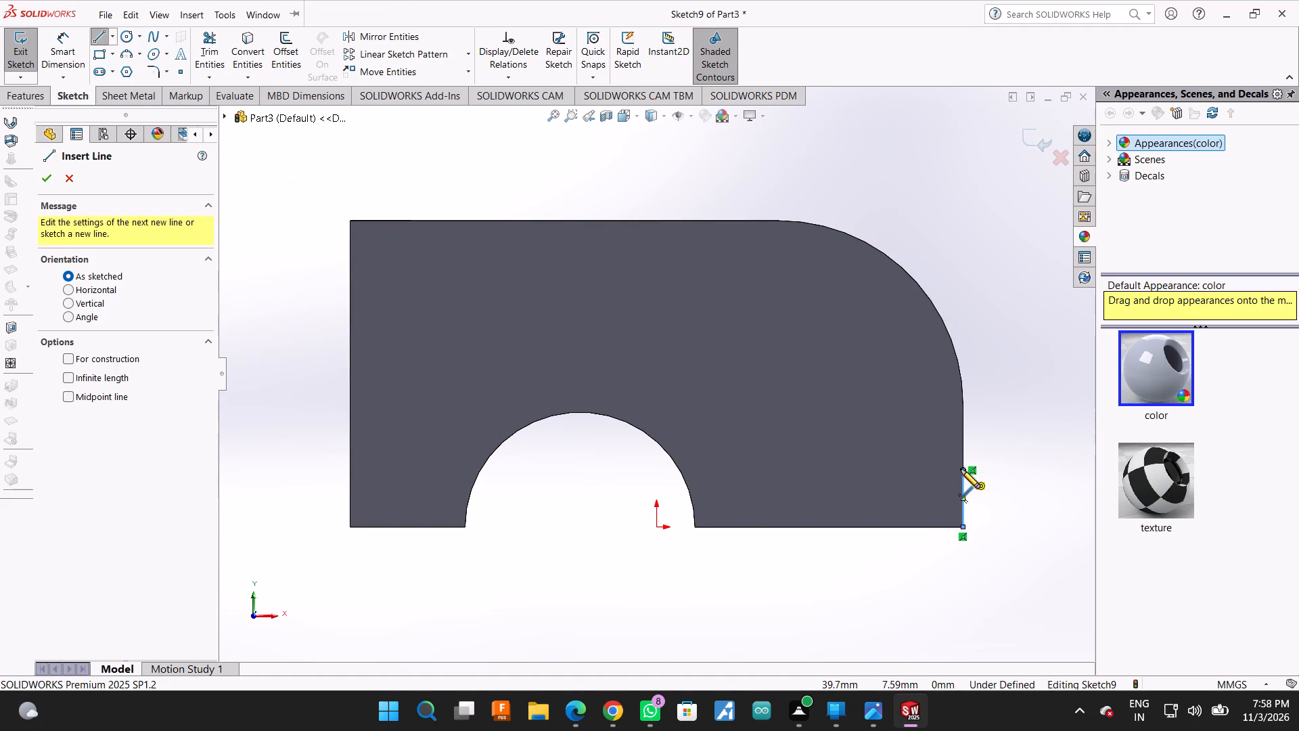
click(963, 470)
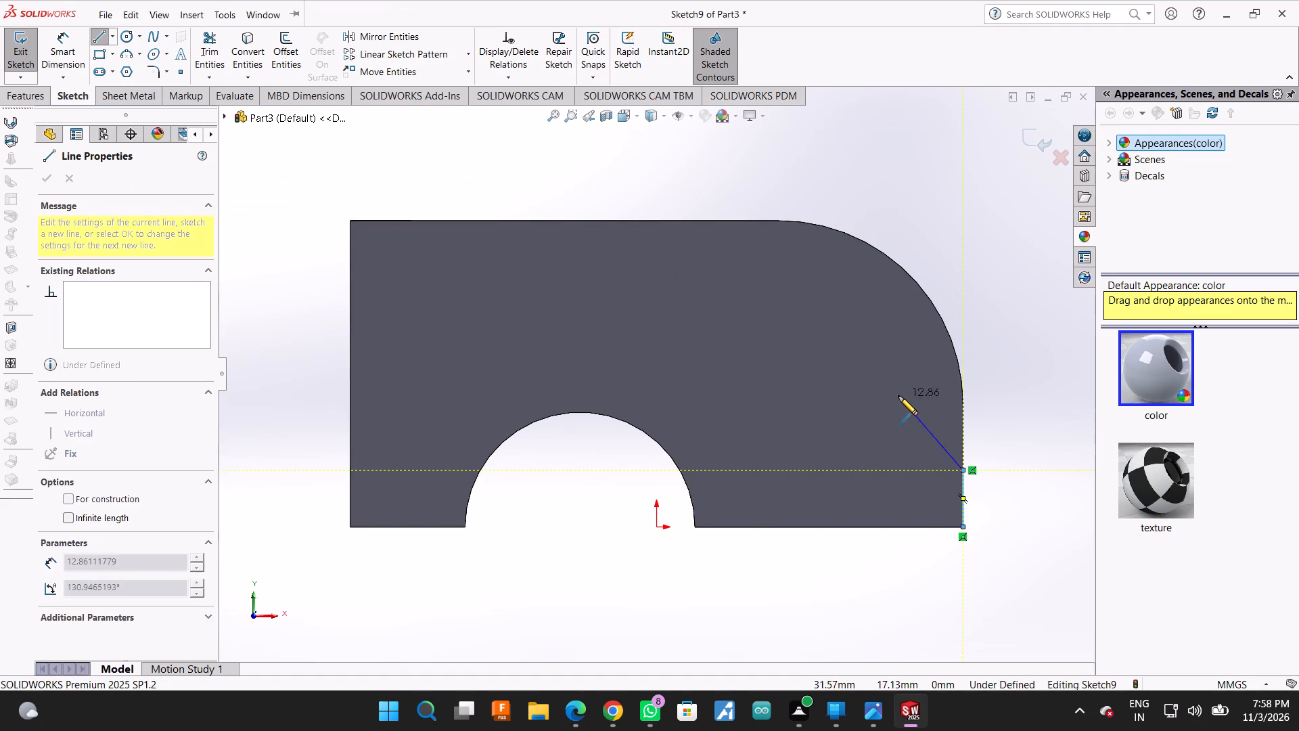
click(779, 221)
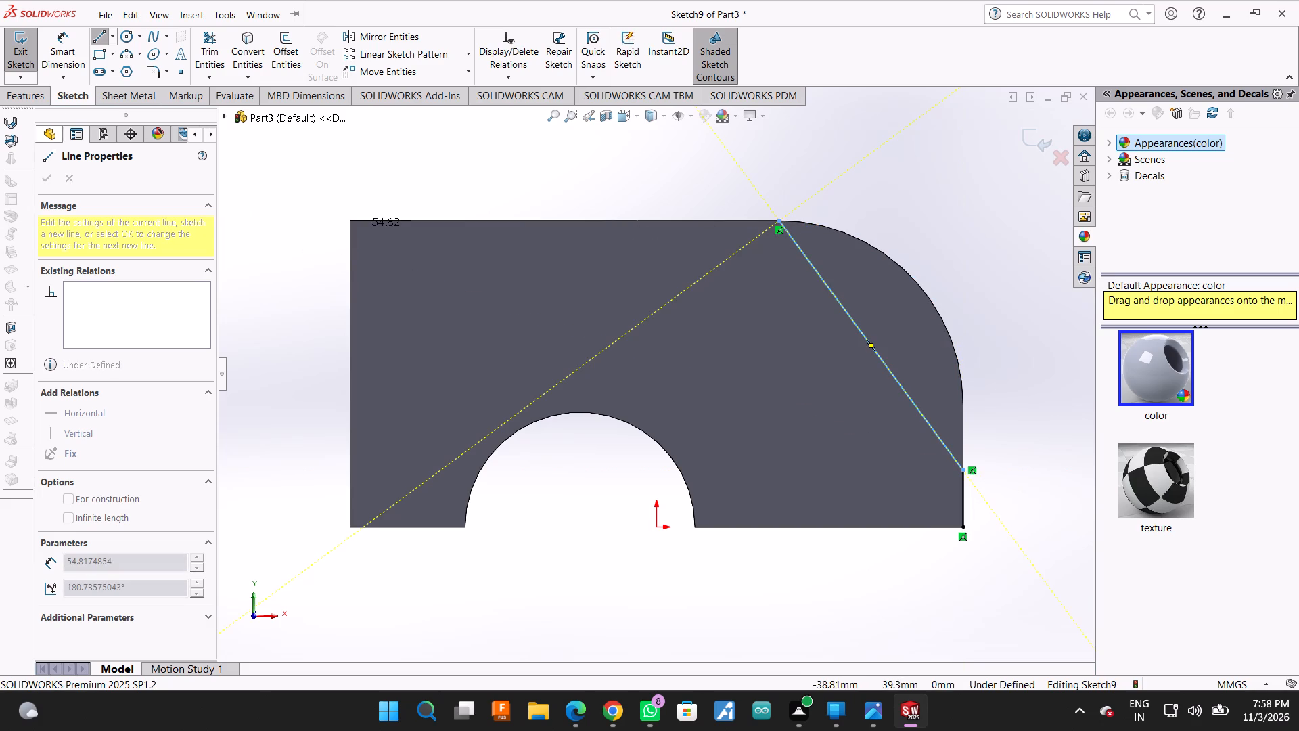
click(118, 53)
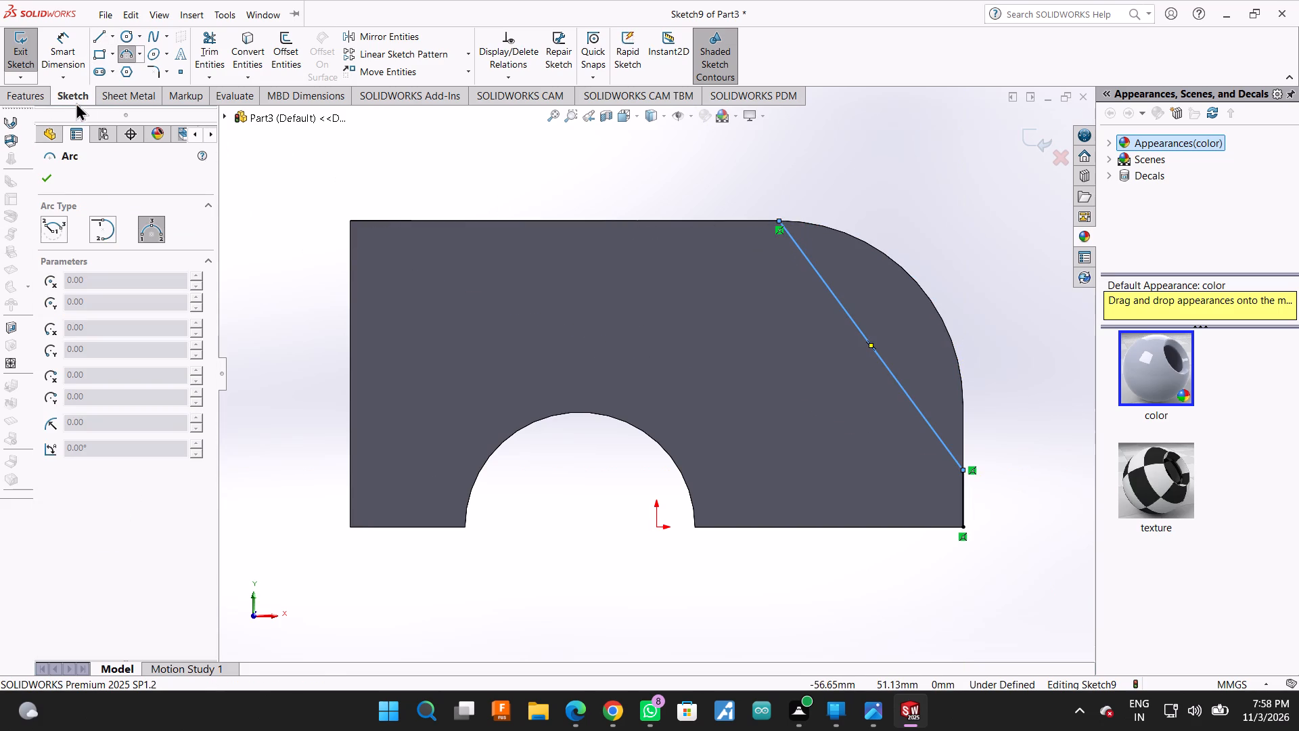
Dimension the short vertical line on the block's end edge to 10 mm.
click(62, 50)
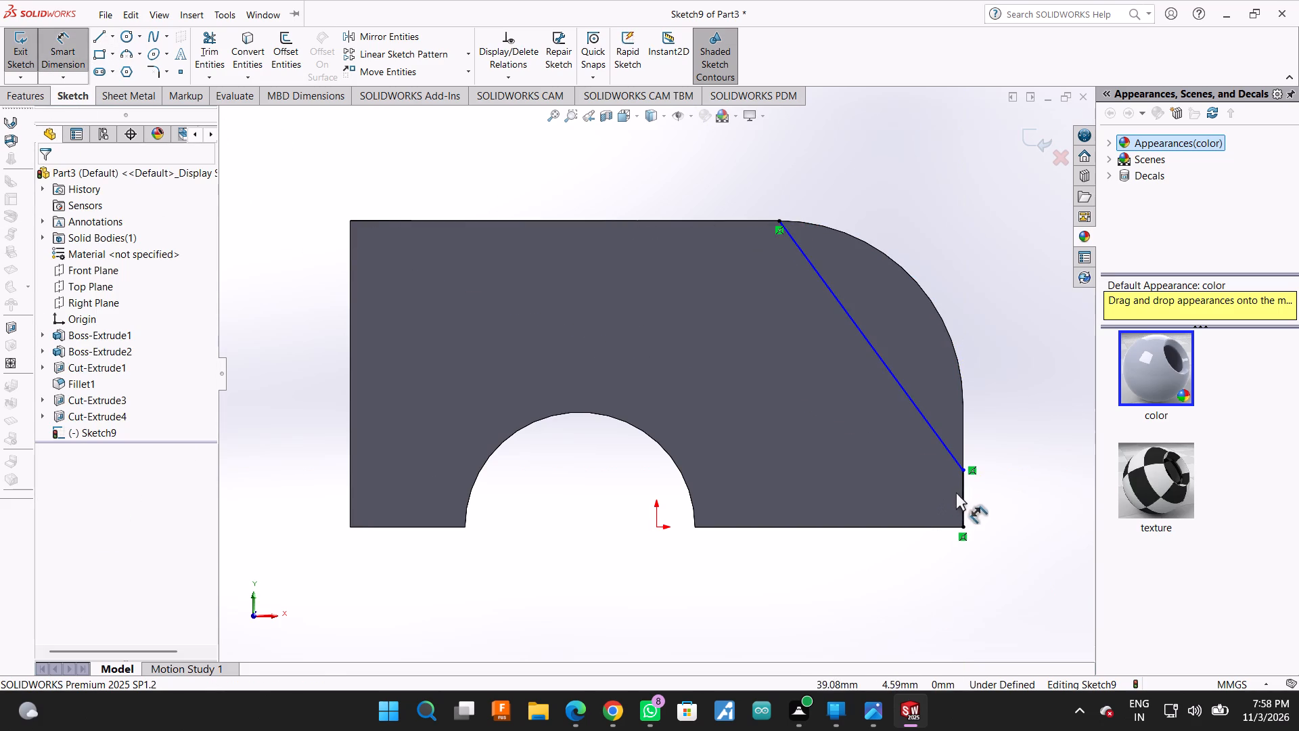
click(962, 492)
click(994, 504)
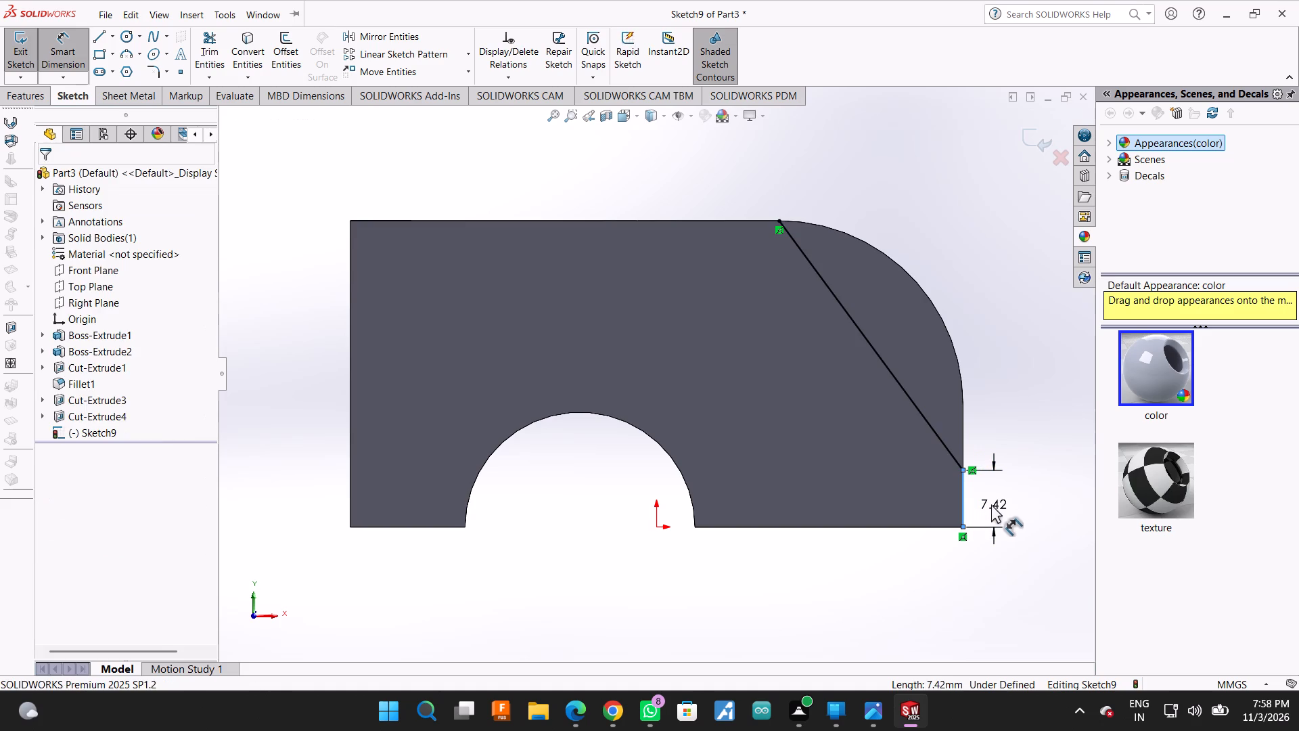
text(10)
key(Return)
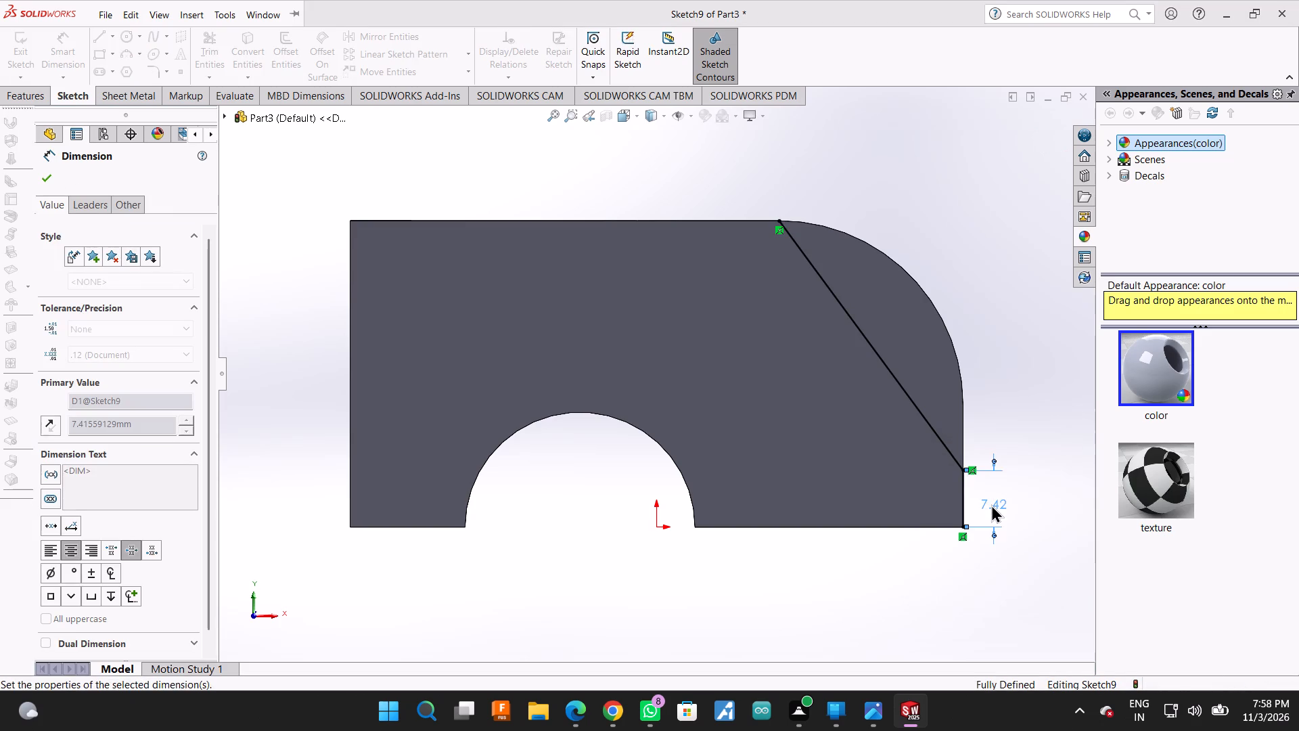
click(51, 179)
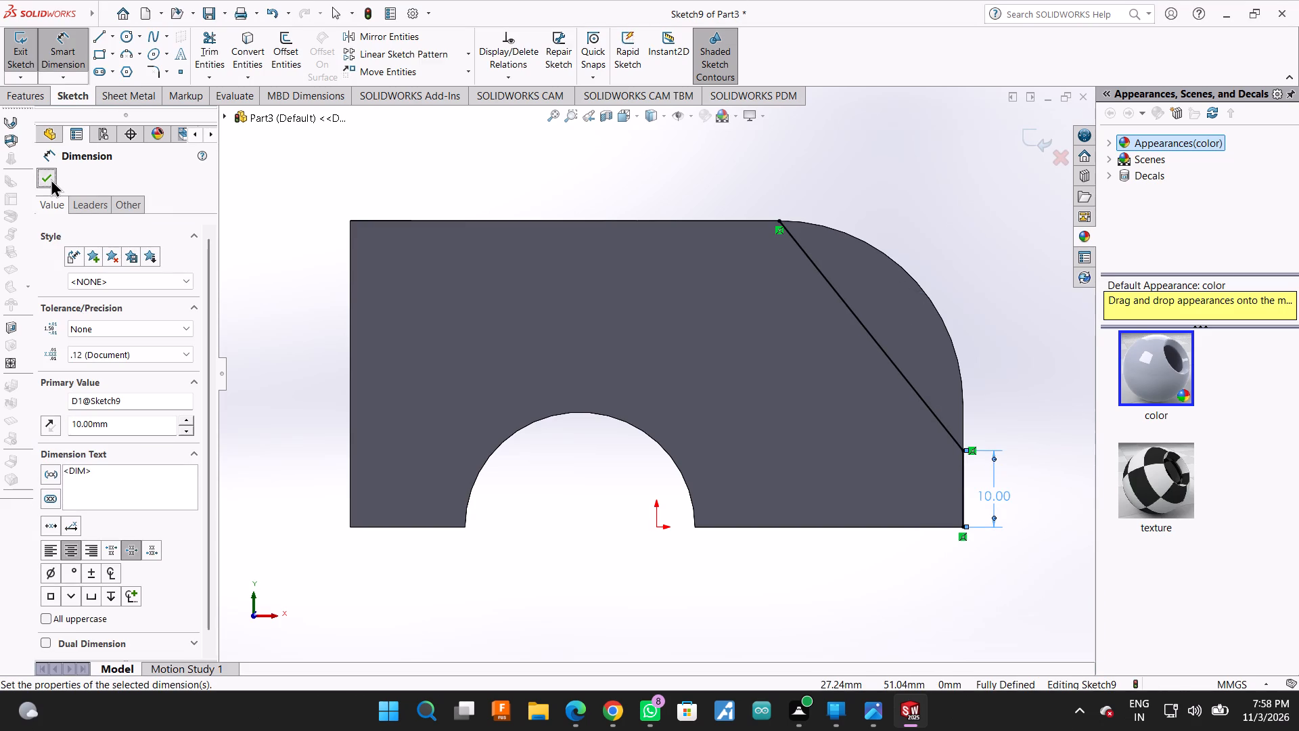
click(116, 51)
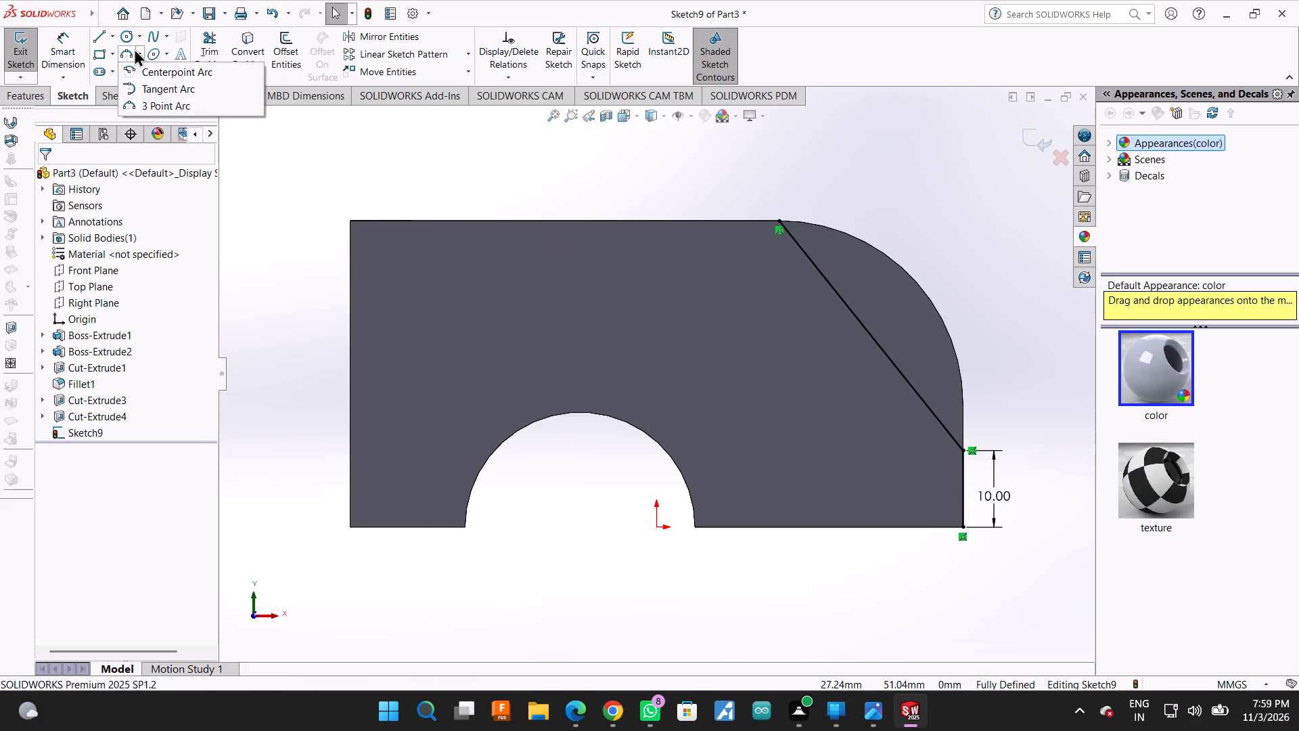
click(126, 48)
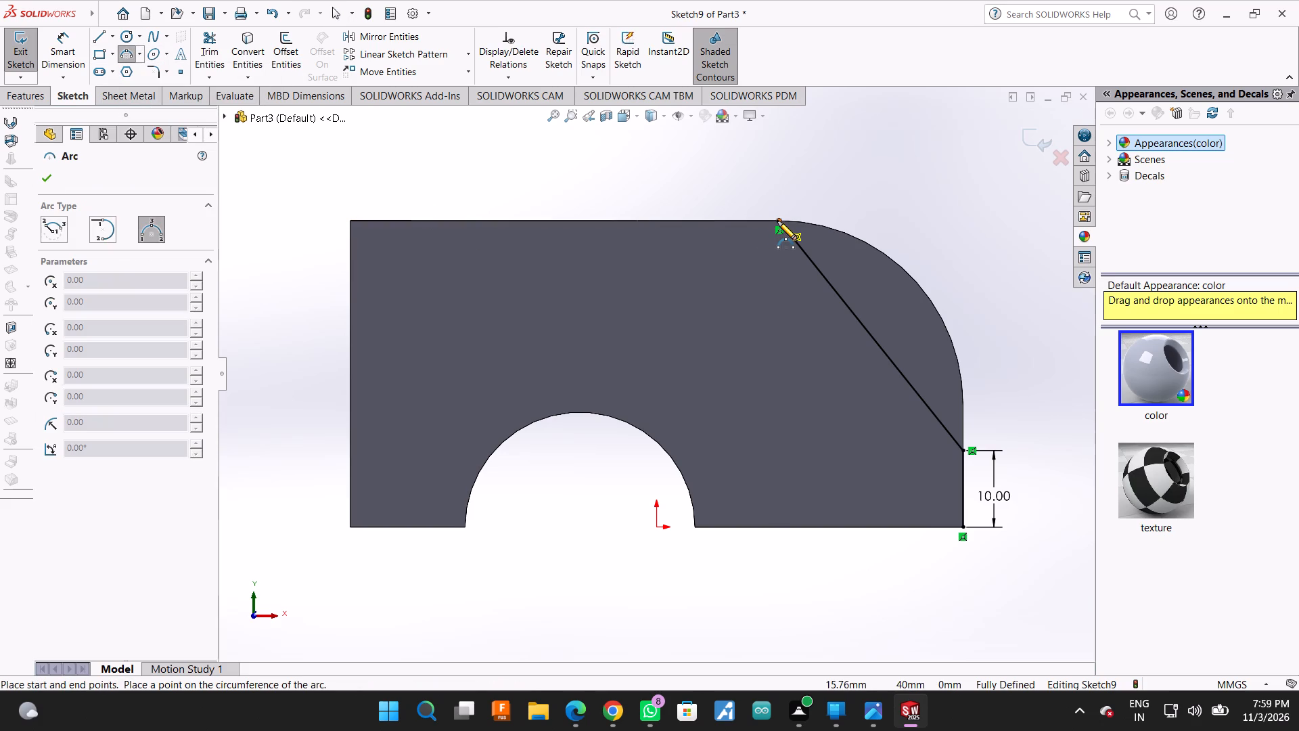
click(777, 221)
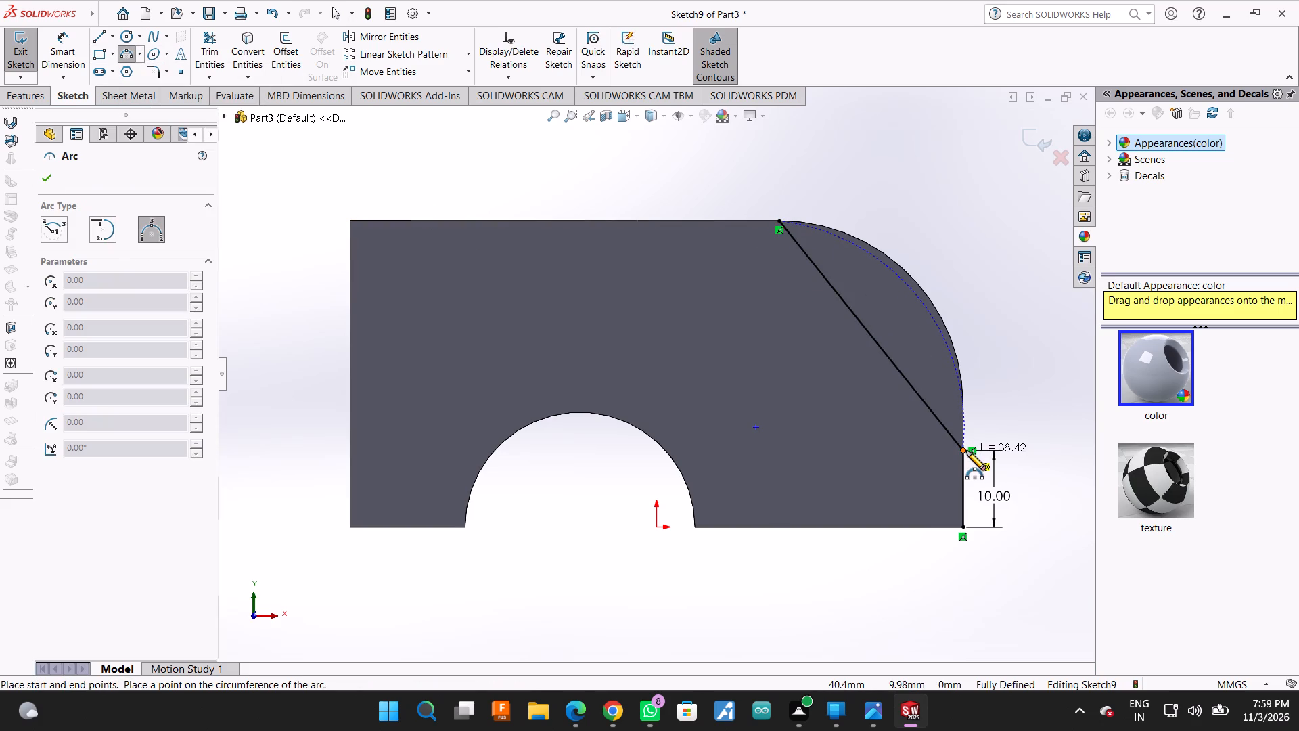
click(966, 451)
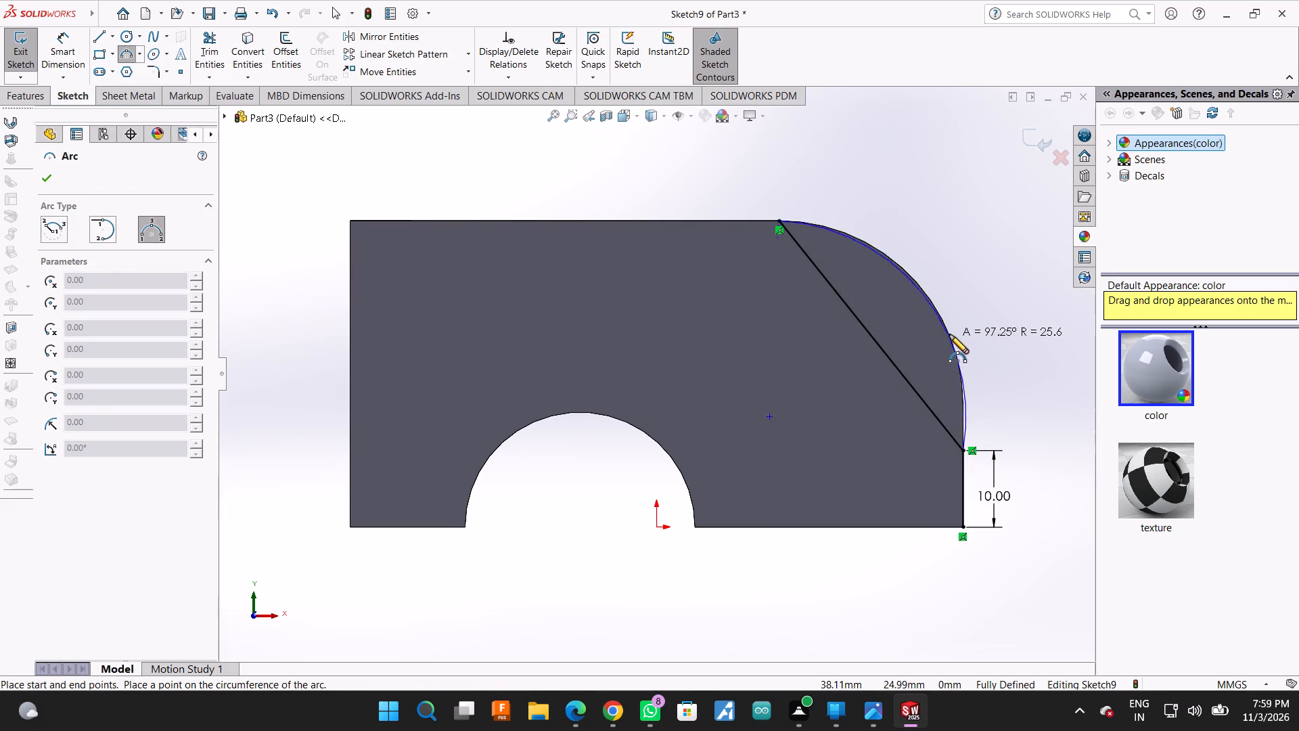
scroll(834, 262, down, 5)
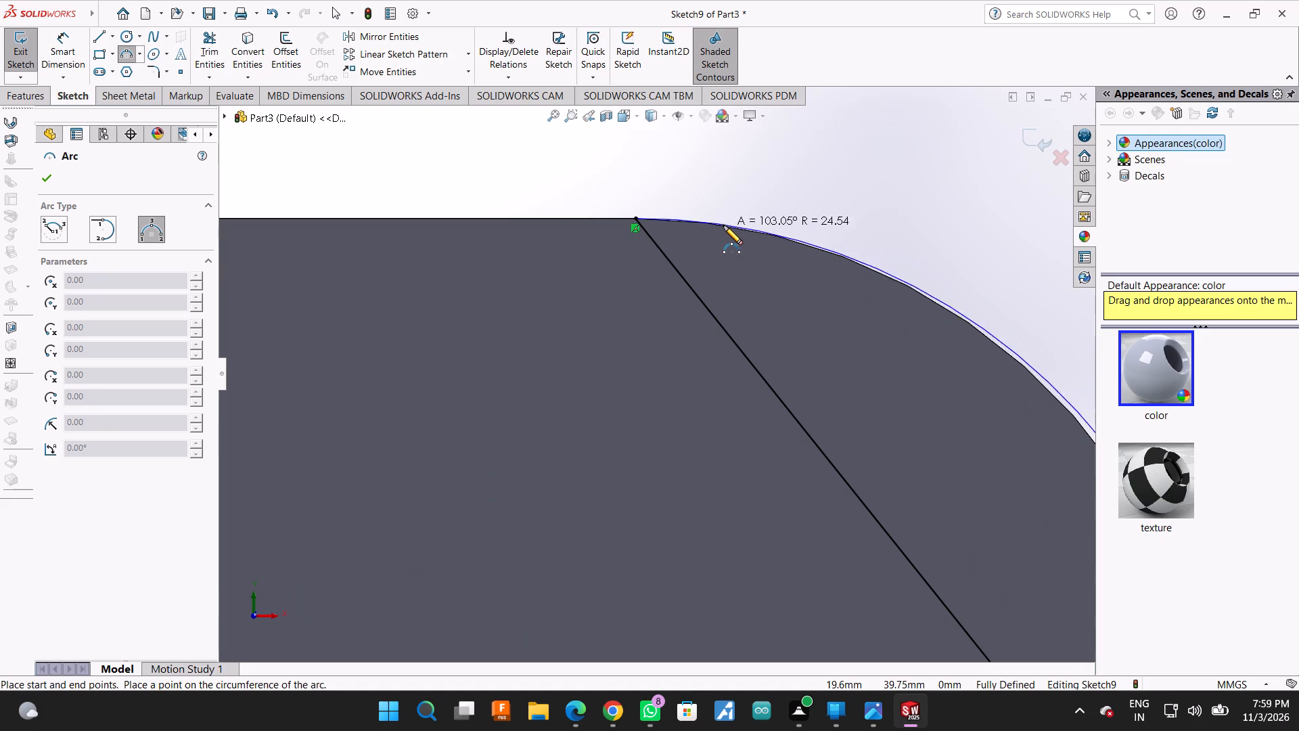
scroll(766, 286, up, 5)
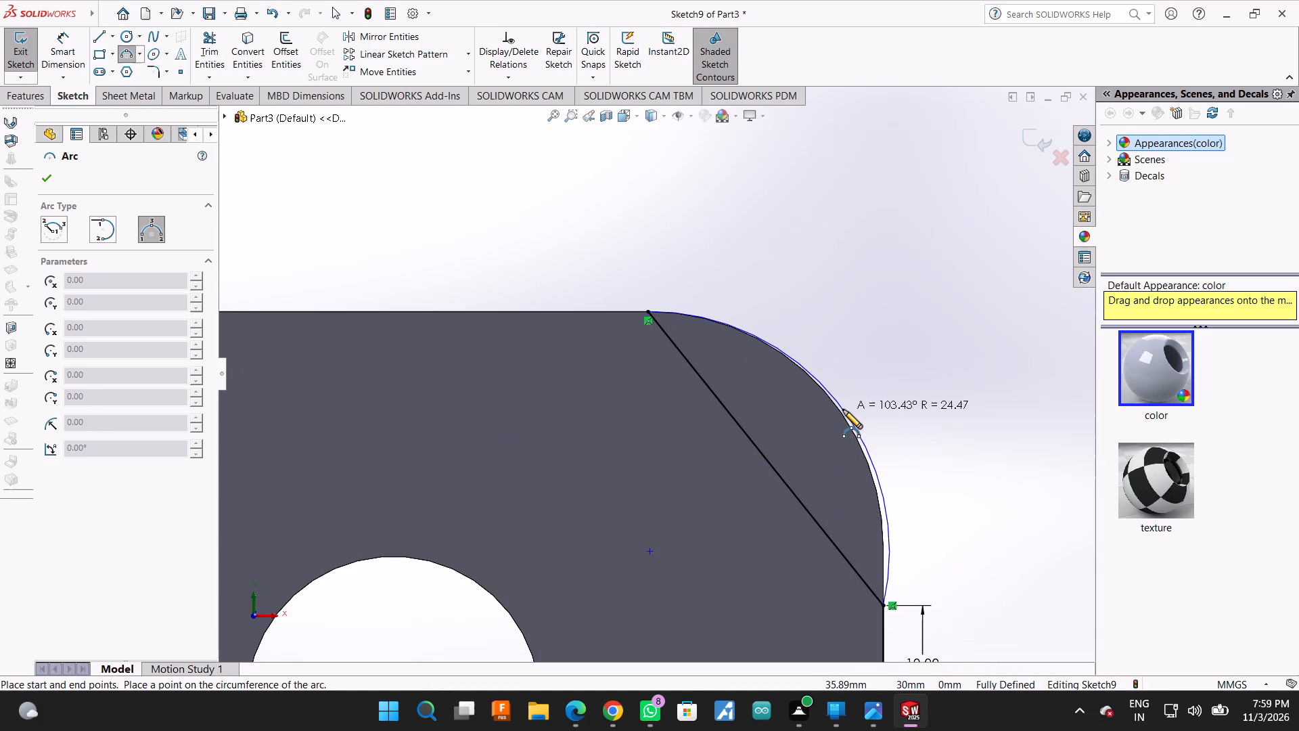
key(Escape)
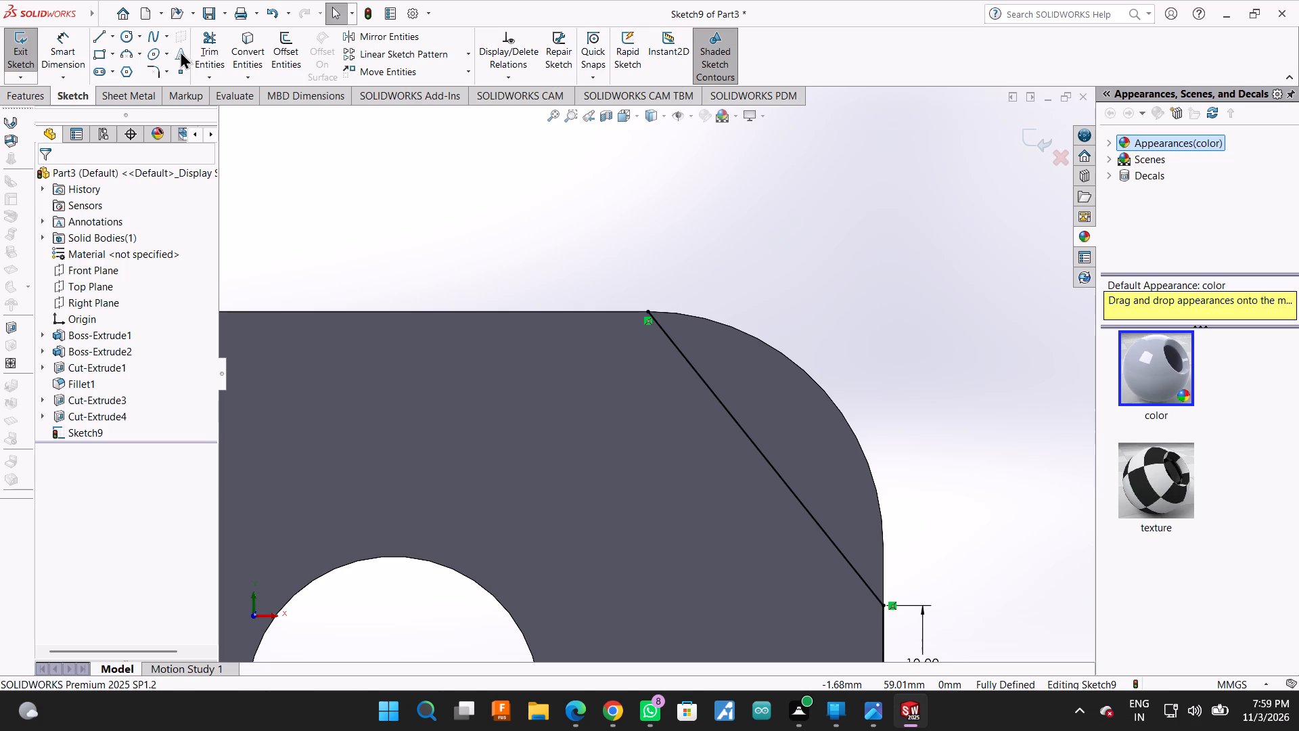
Sketch a circle of 24 mm radius centred on the fillet's centre point, following the fillet edge.
click(123, 37)
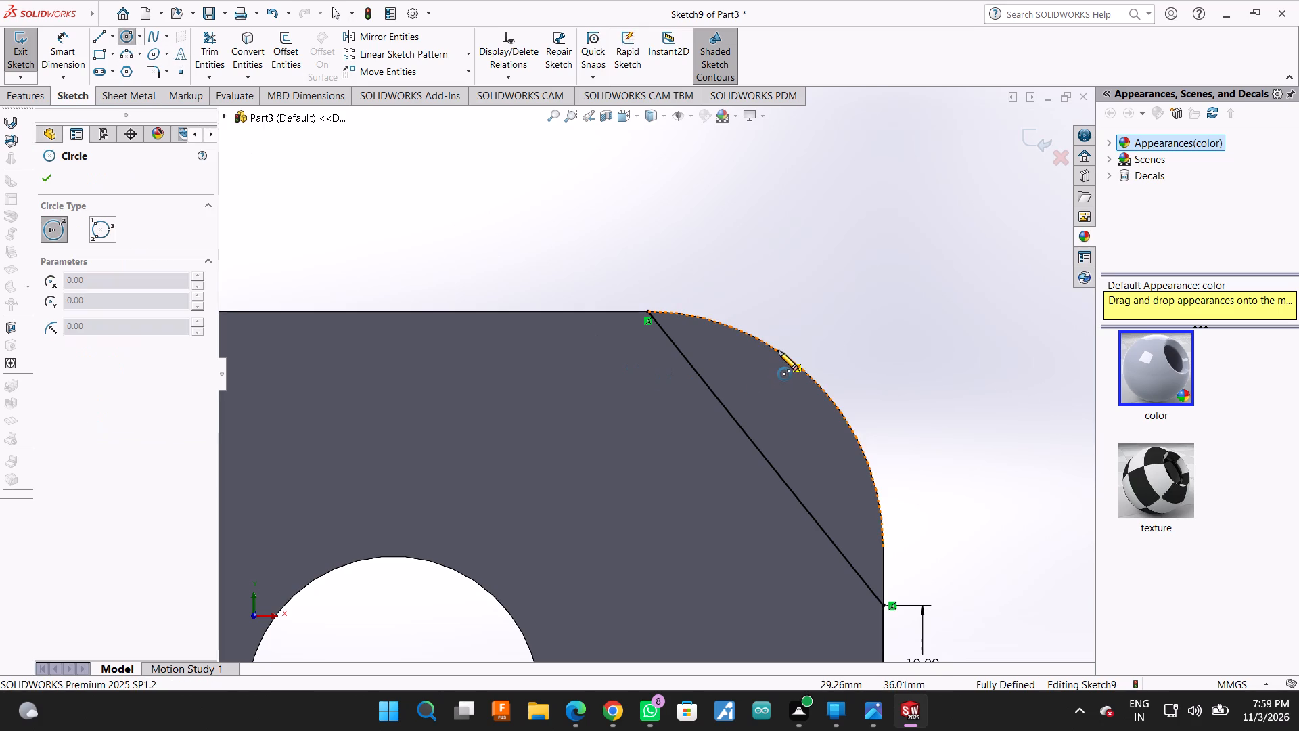
click(647, 547)
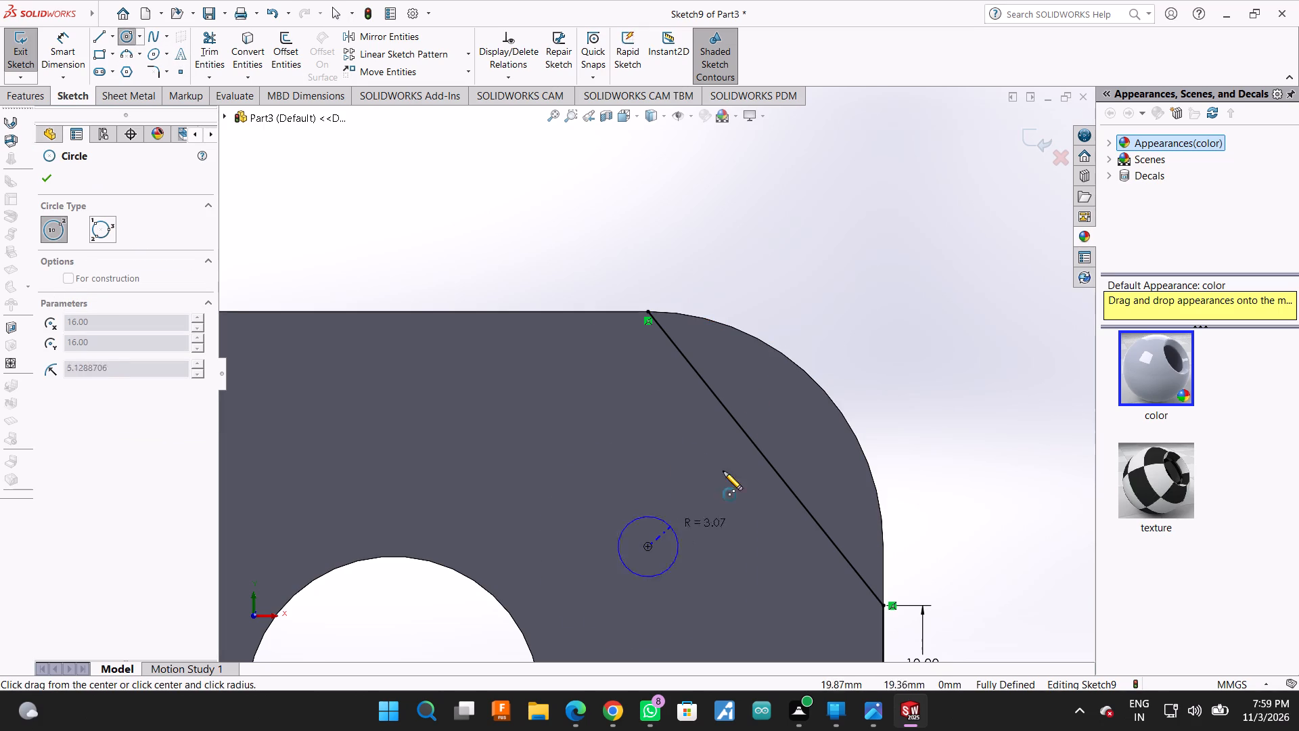
click(822, 385)
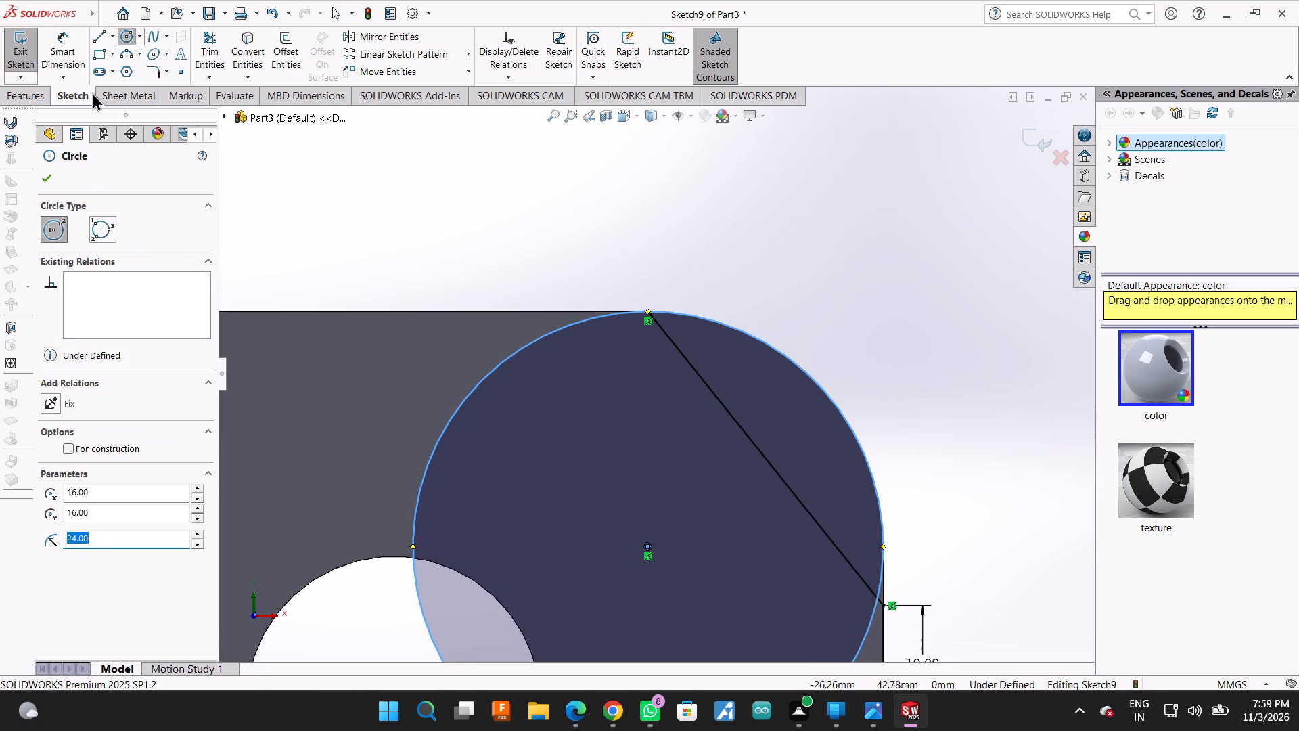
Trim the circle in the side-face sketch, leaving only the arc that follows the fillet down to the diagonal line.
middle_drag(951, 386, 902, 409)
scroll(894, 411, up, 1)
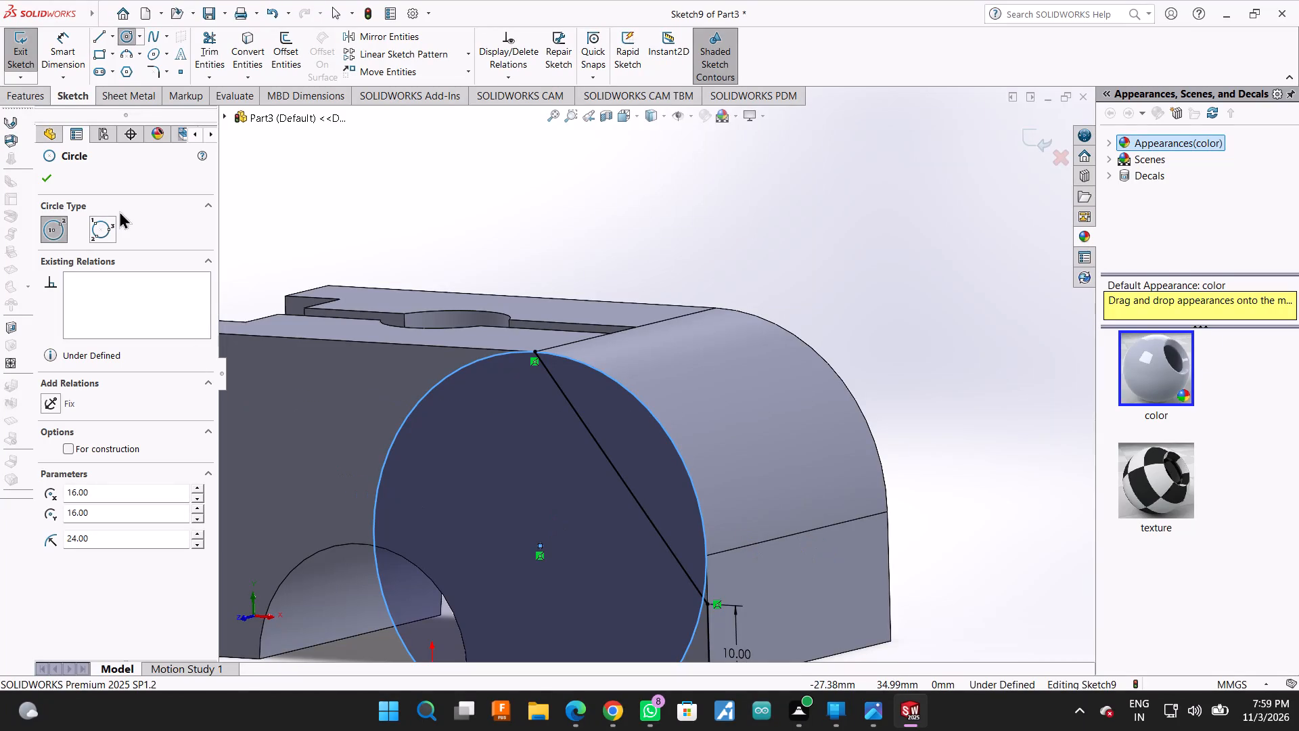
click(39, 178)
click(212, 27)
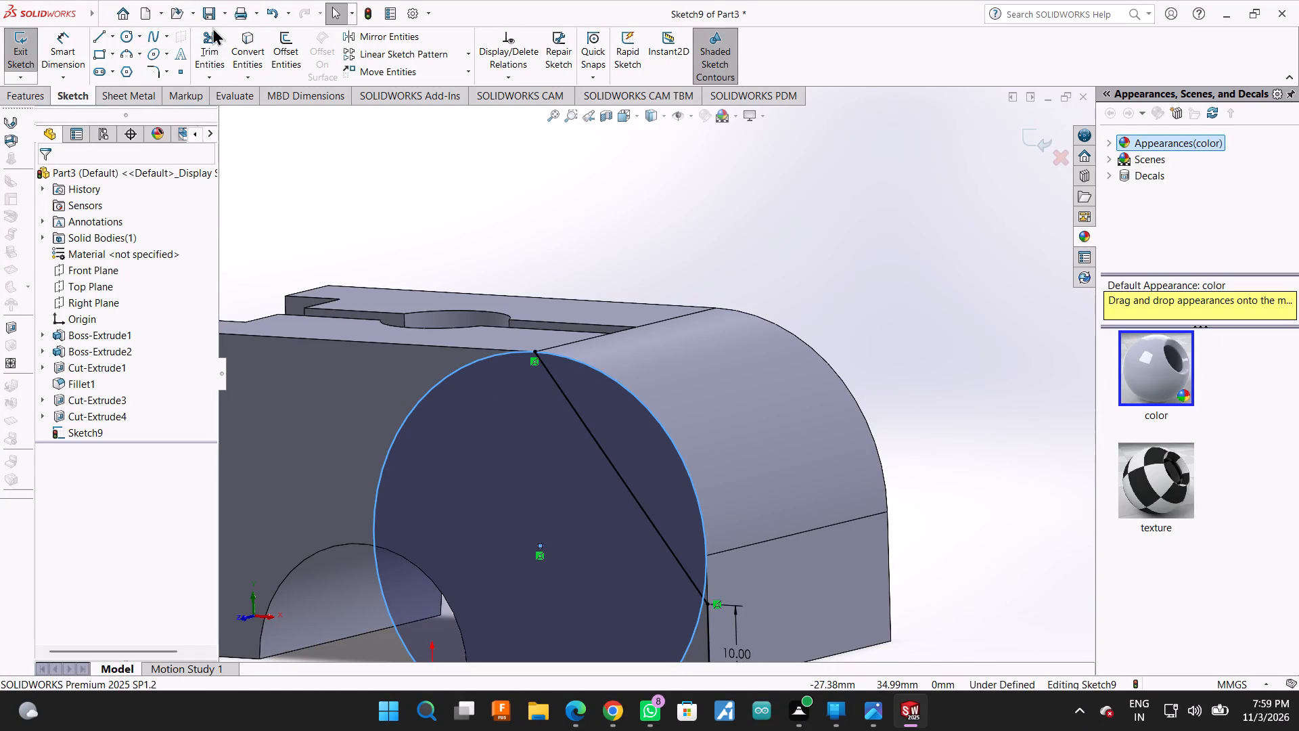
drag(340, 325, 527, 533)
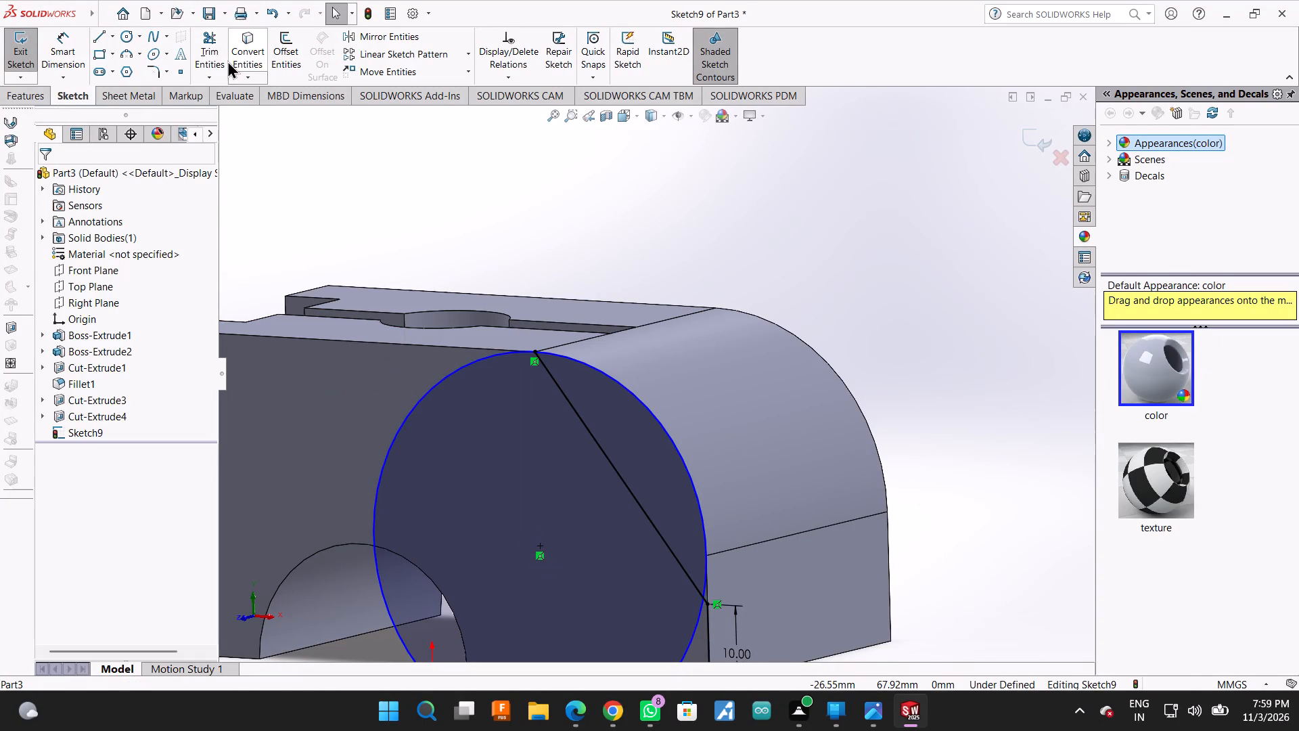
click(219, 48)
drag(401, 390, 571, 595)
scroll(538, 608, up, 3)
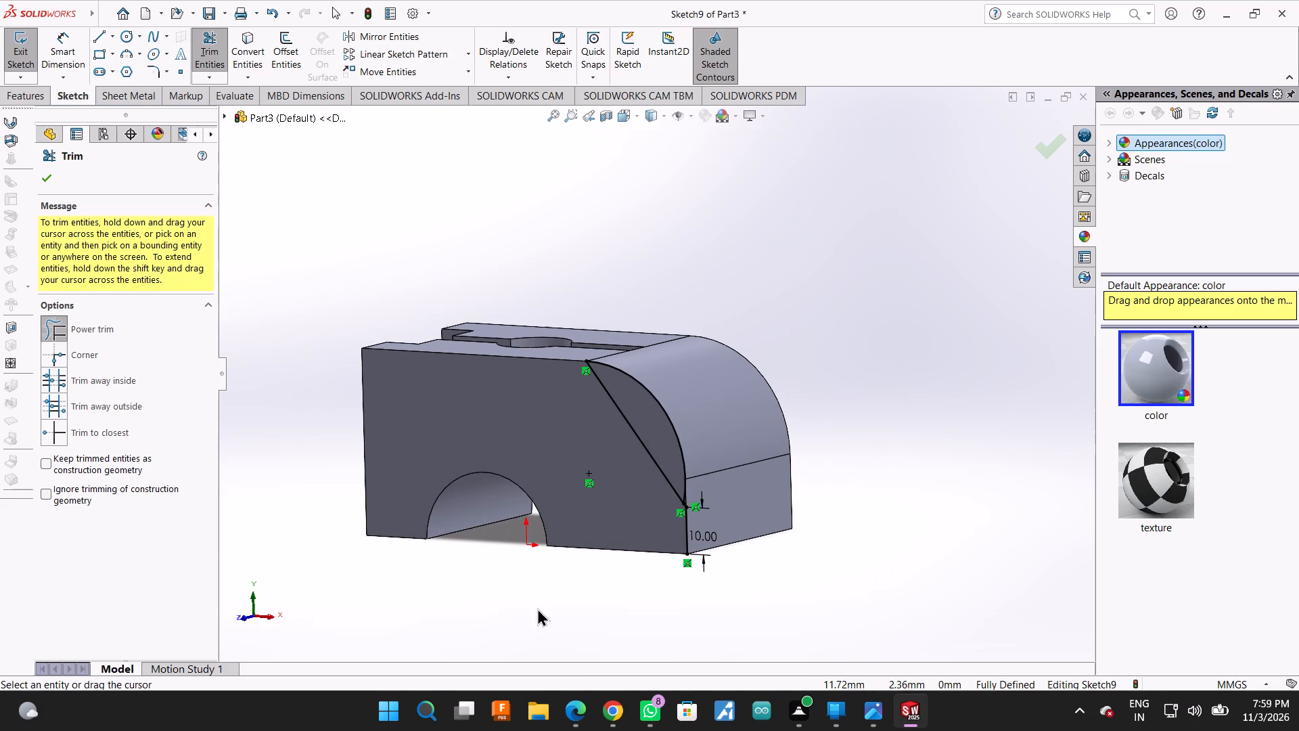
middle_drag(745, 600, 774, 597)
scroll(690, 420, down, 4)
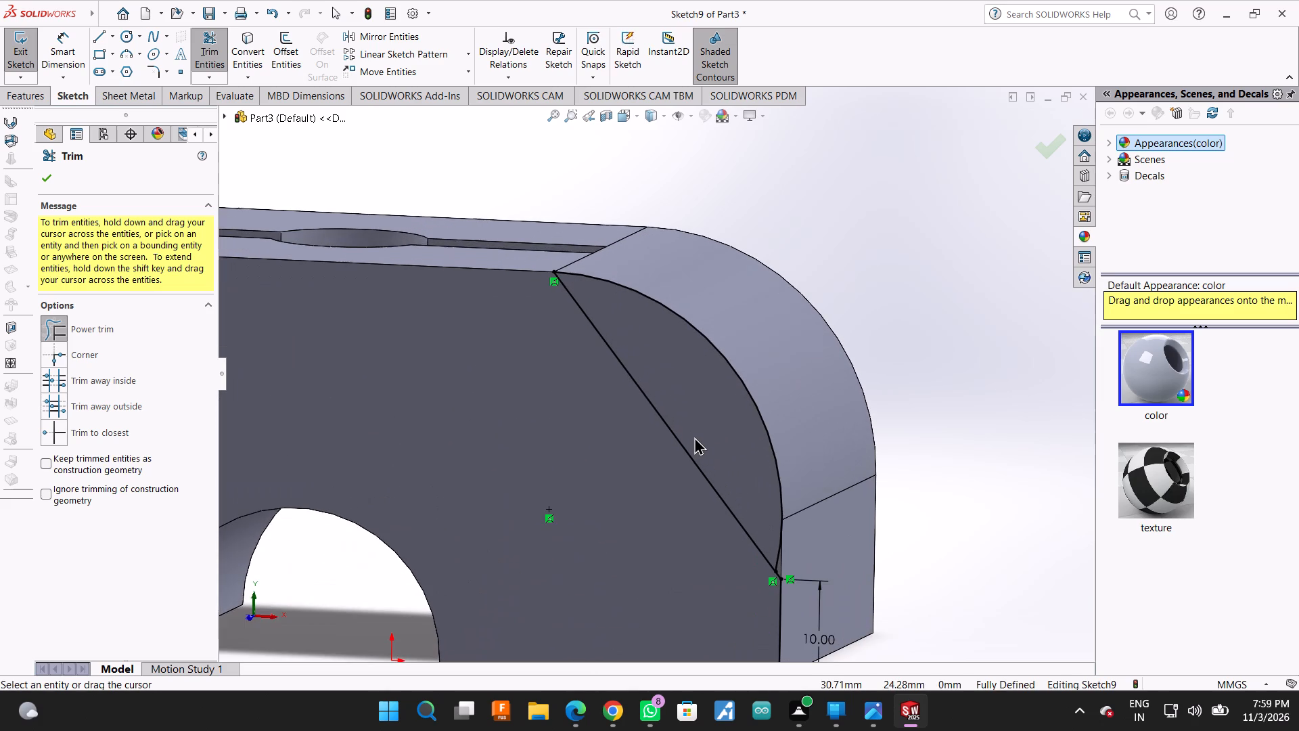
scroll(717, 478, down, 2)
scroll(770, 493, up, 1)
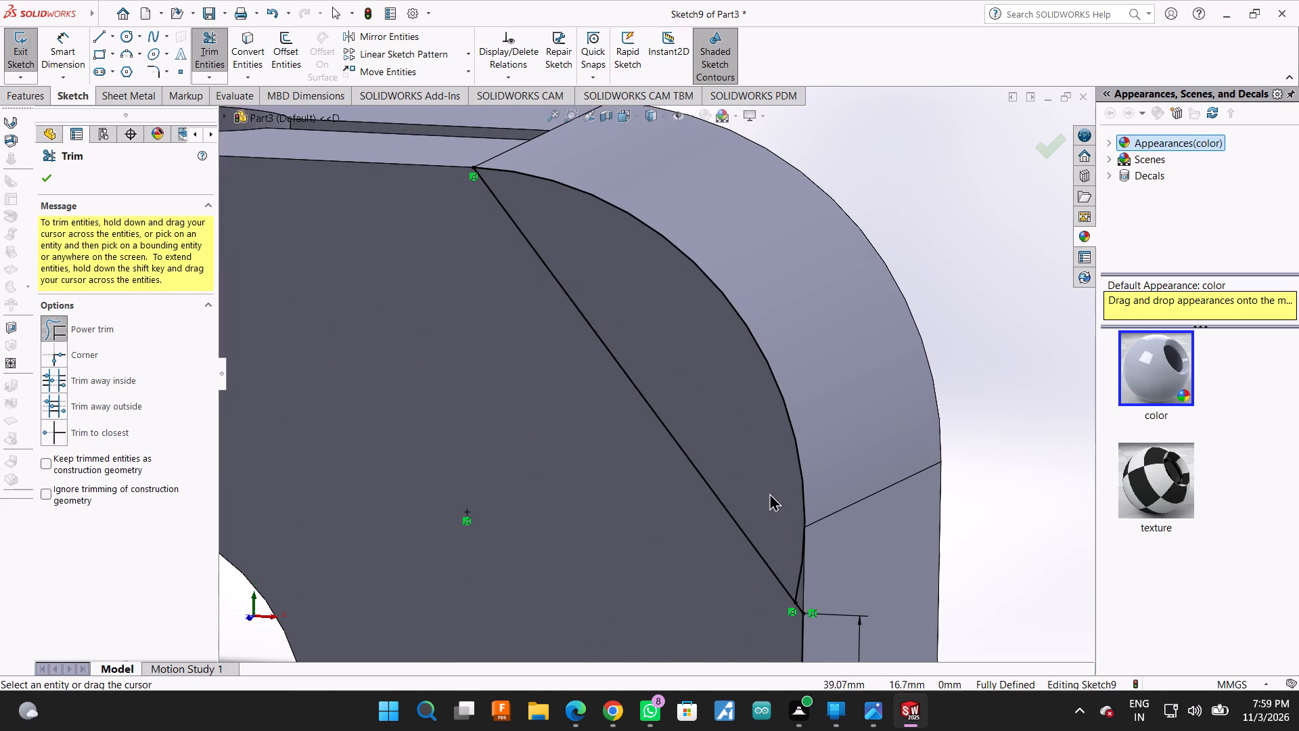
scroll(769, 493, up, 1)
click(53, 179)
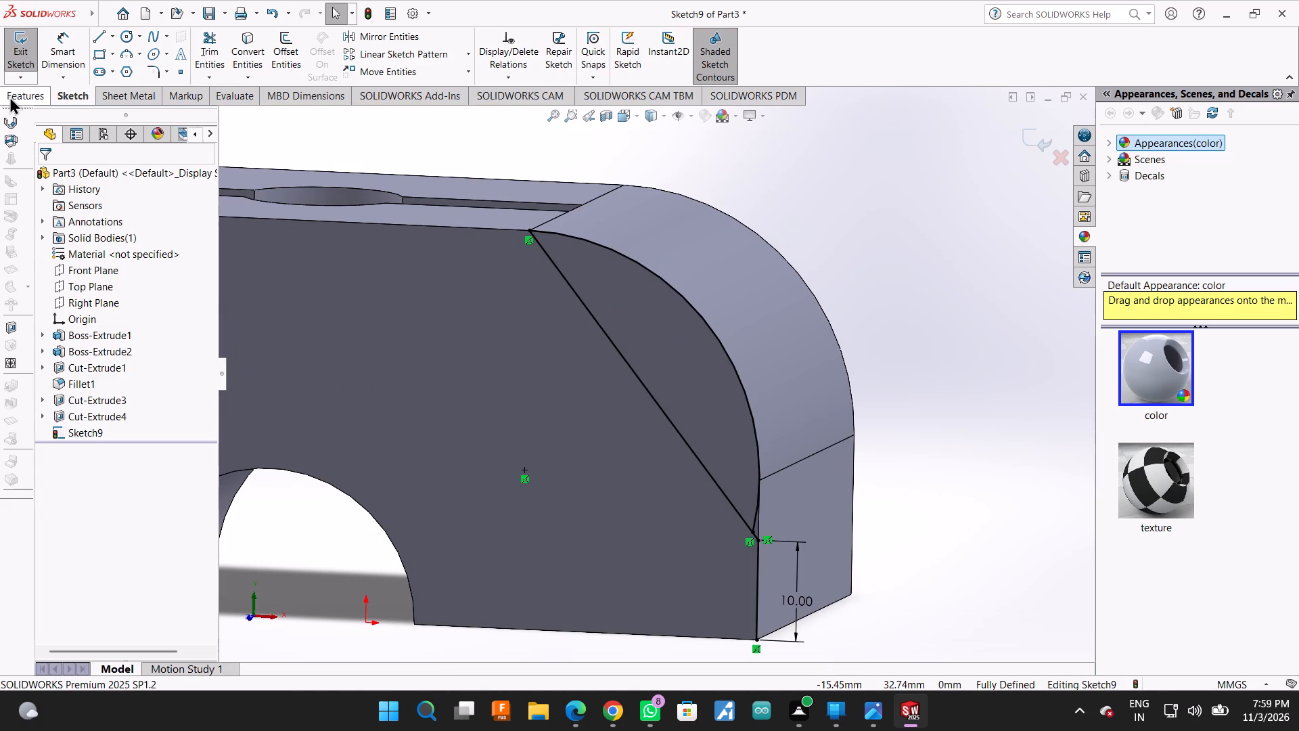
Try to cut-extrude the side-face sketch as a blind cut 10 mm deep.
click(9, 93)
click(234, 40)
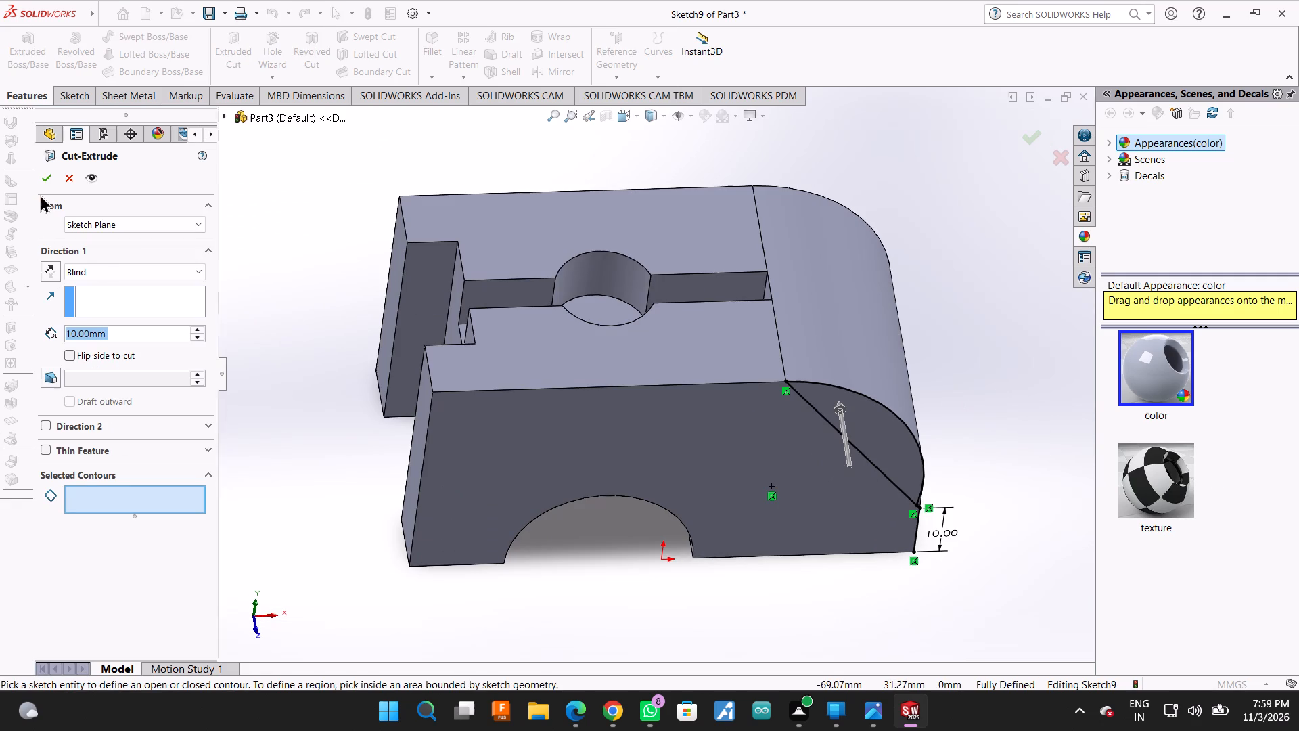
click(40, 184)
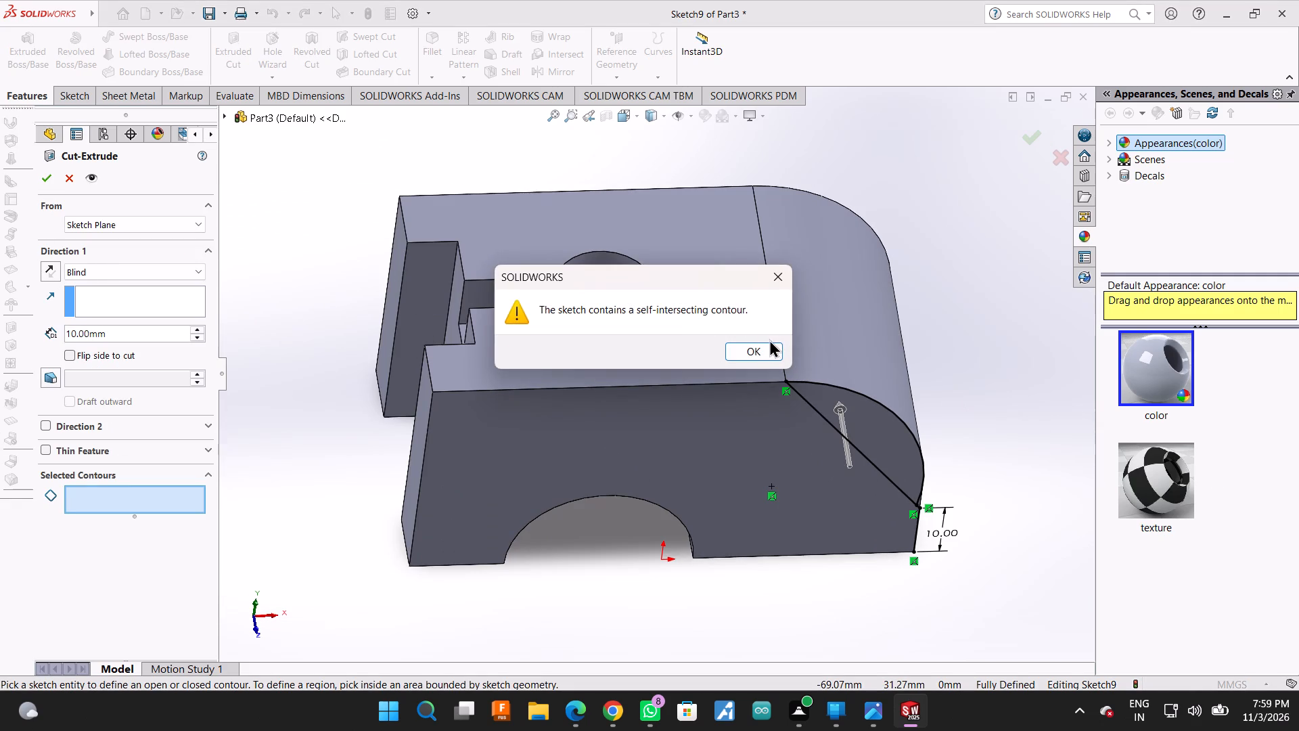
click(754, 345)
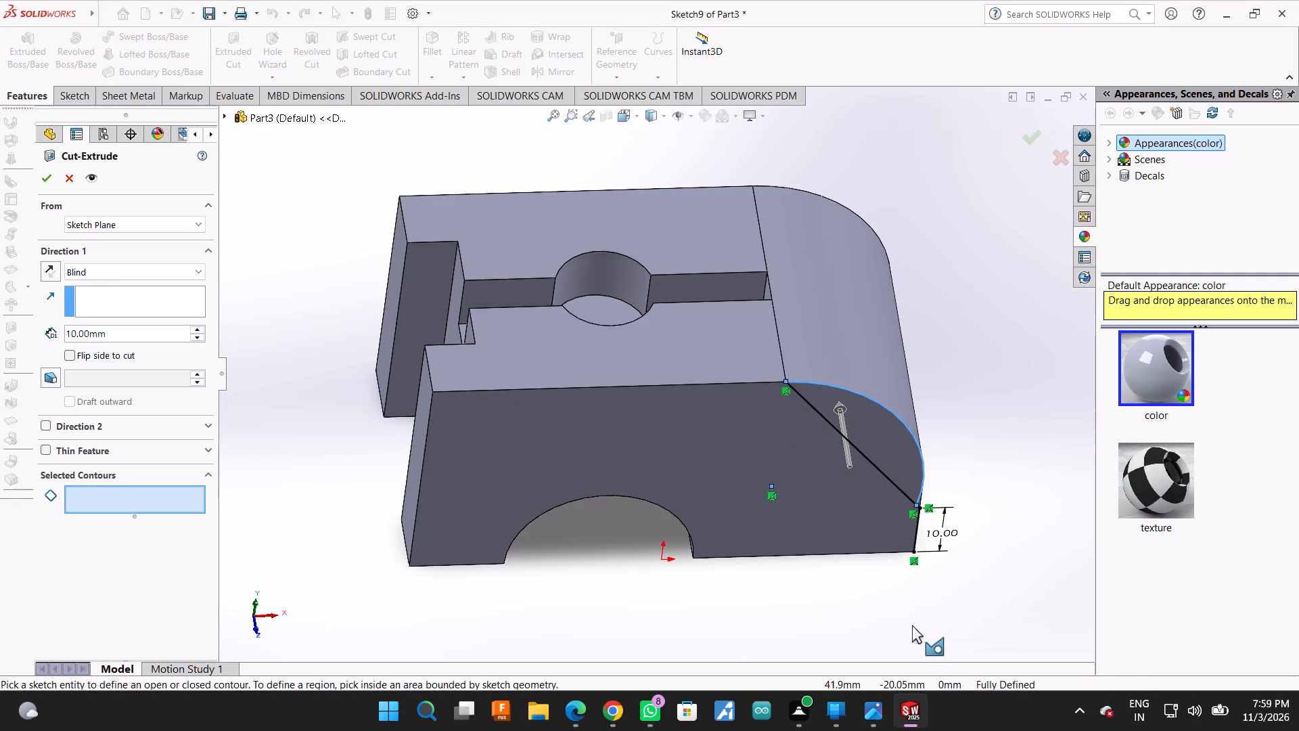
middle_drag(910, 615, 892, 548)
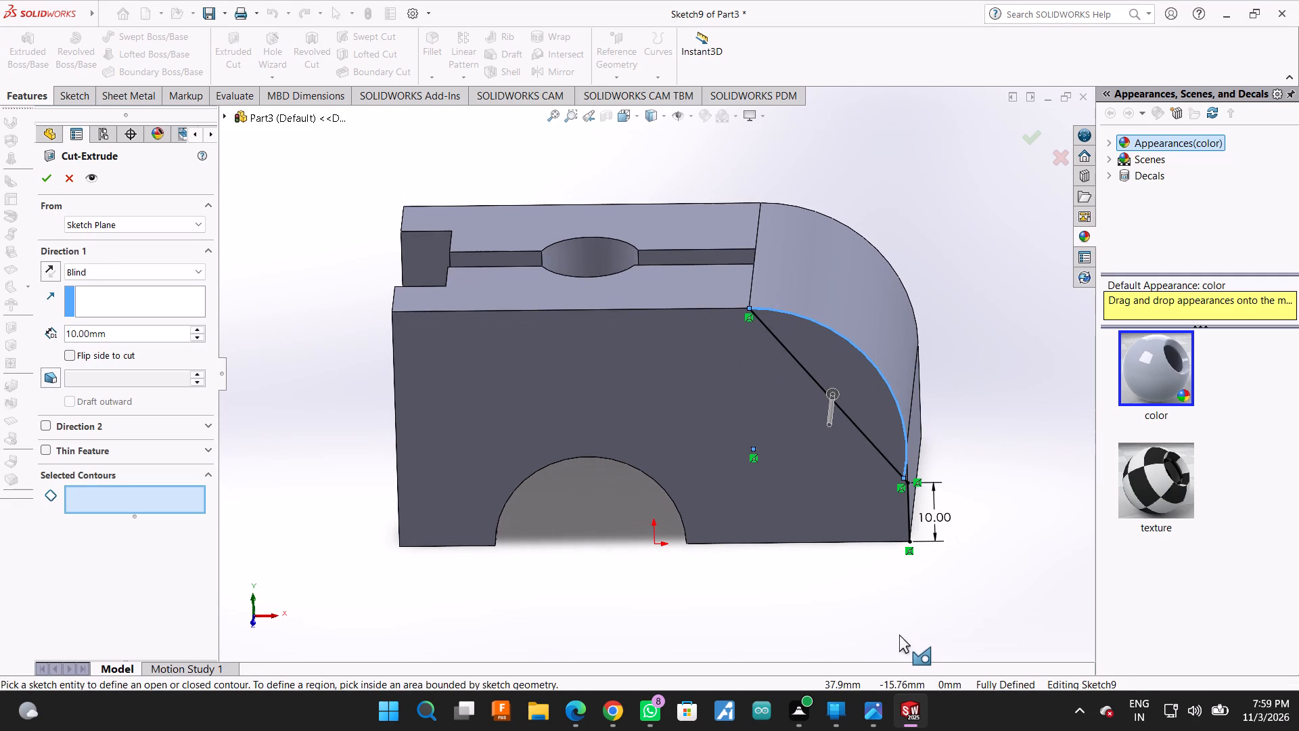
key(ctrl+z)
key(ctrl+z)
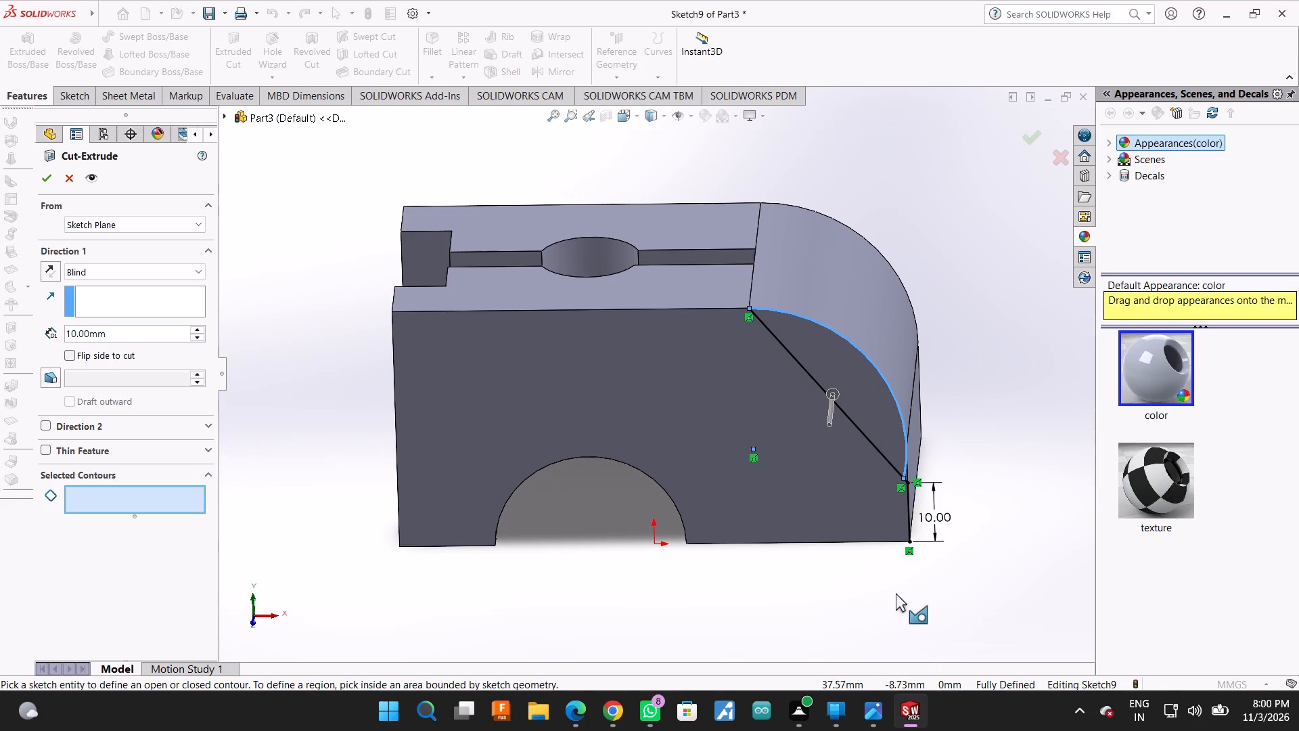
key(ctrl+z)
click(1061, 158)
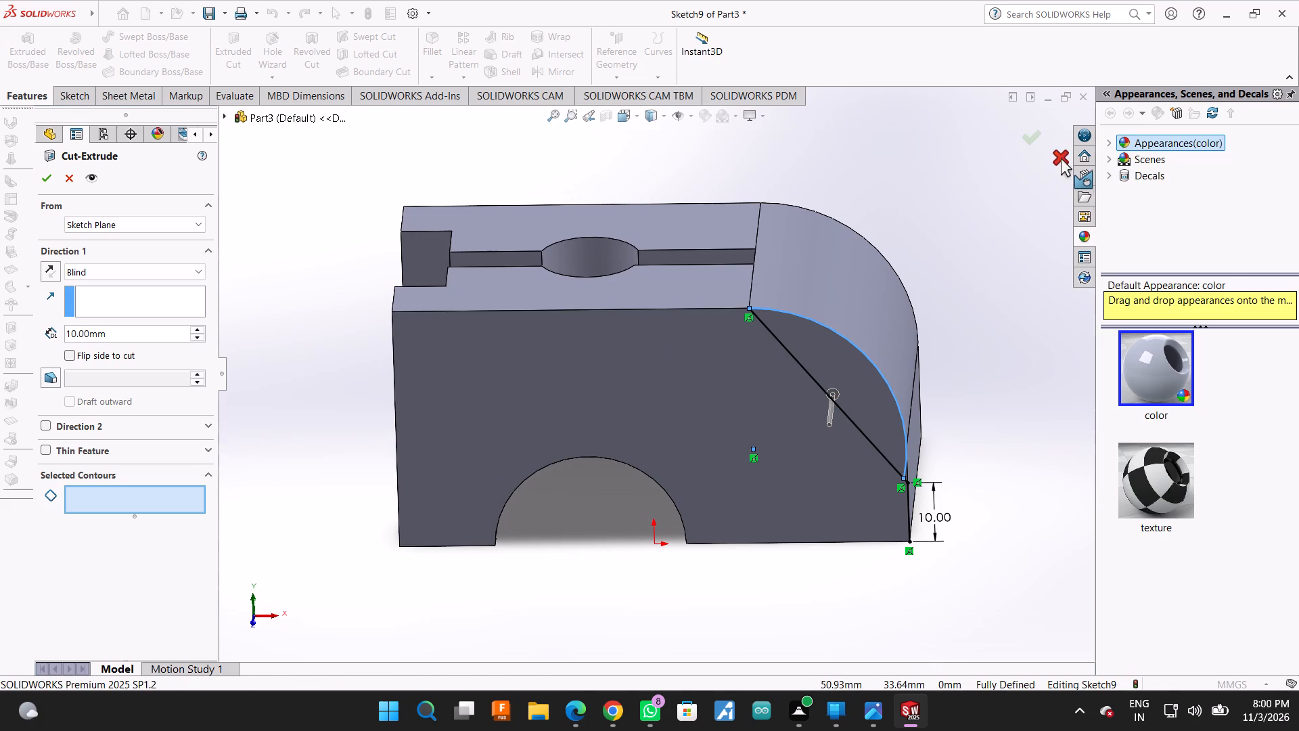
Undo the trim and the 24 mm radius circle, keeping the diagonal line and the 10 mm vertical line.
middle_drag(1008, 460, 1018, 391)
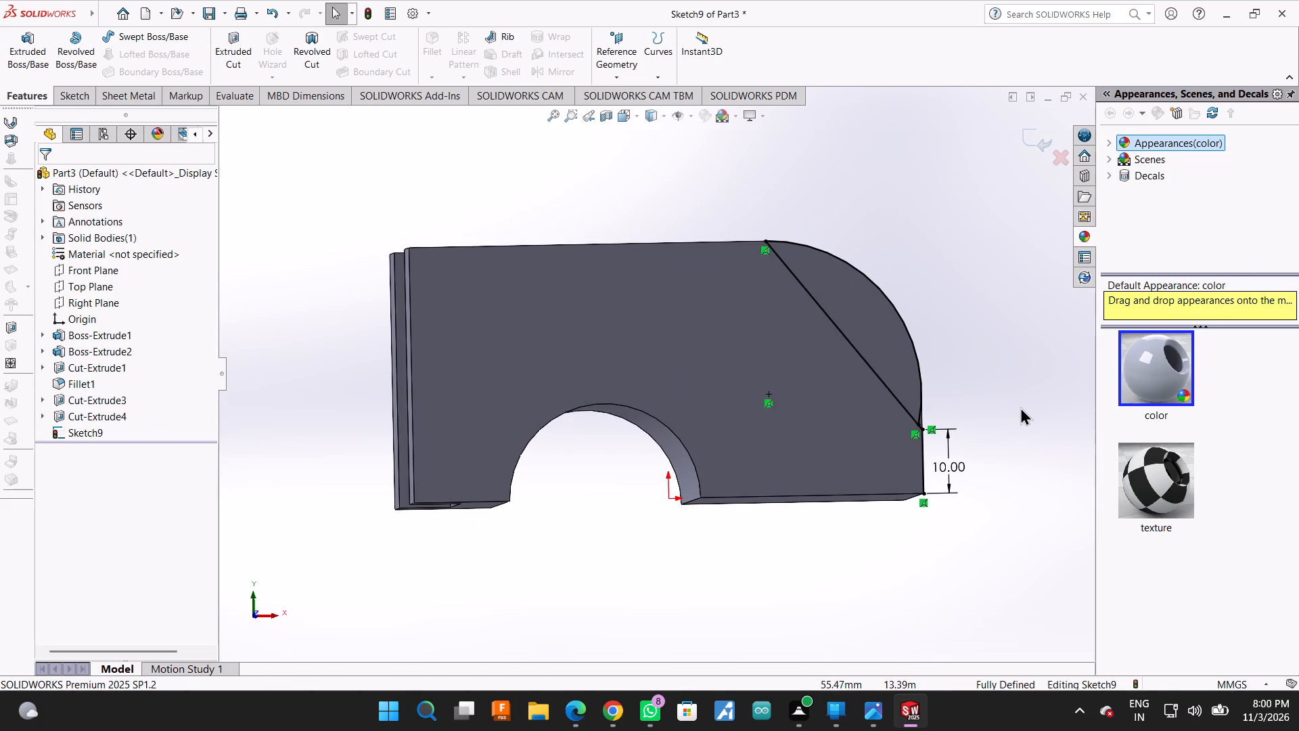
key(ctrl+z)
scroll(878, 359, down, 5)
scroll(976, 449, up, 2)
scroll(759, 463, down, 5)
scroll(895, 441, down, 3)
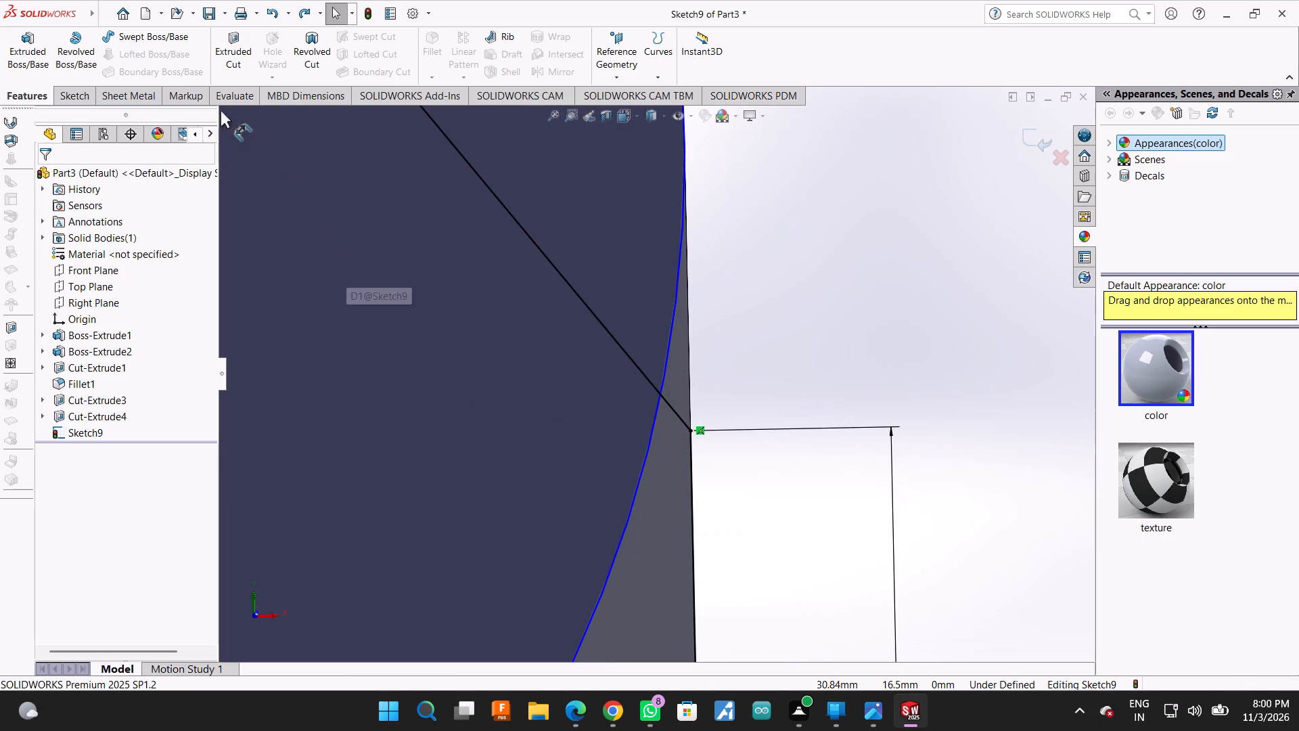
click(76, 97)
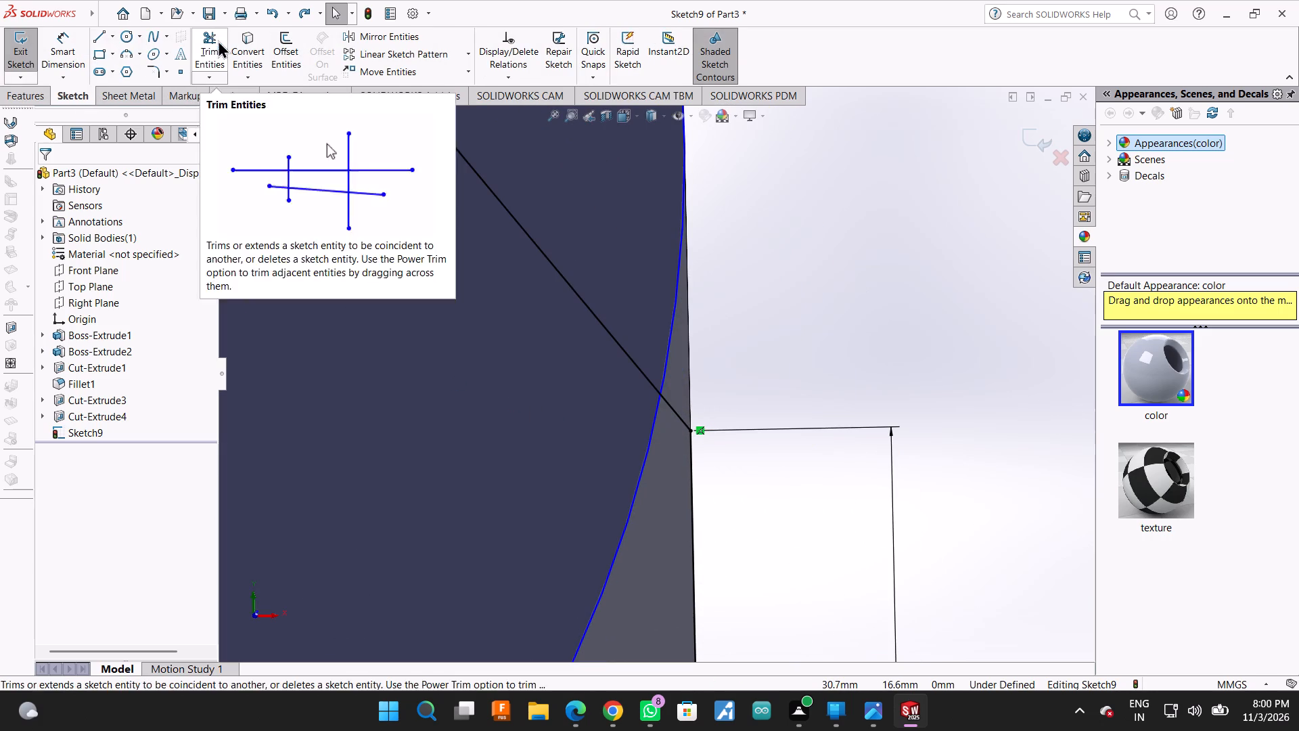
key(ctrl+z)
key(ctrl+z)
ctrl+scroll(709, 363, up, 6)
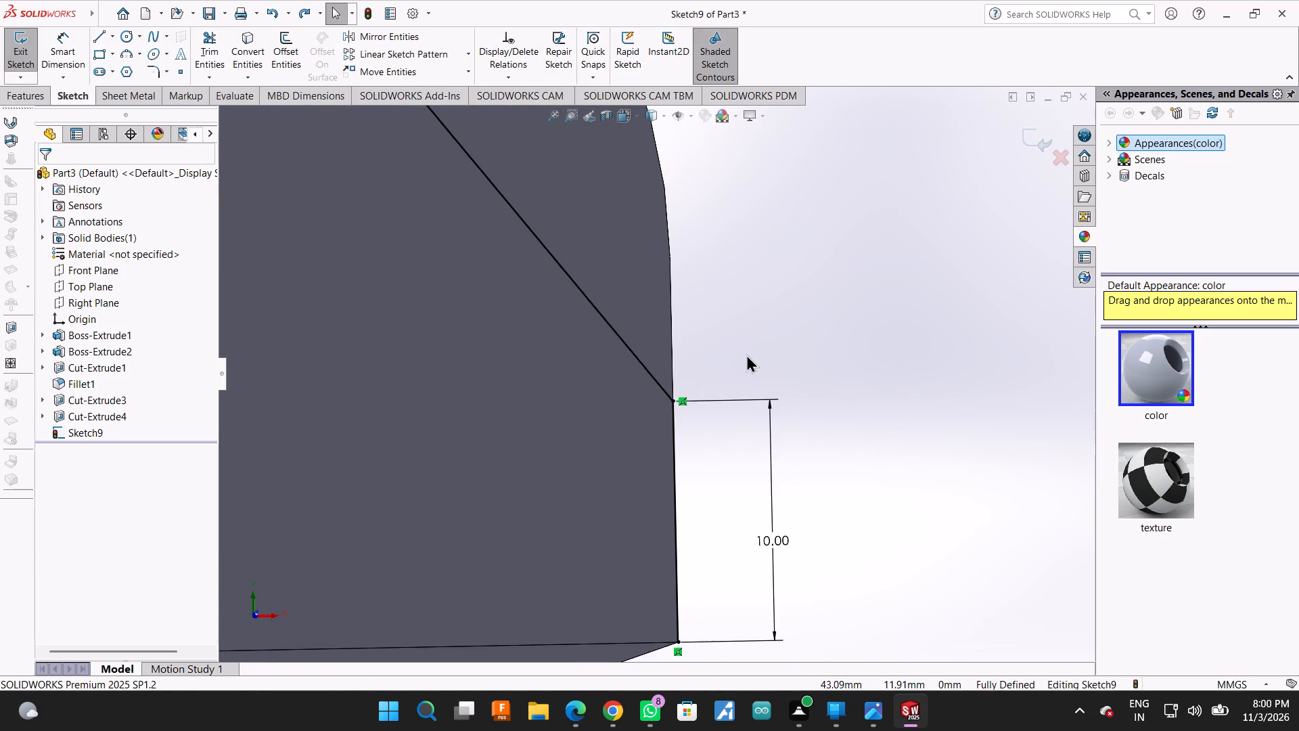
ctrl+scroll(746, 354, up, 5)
Trim away the diagonal line and the 10 mm vertical line from the side-face sketch.
click(204, 60)
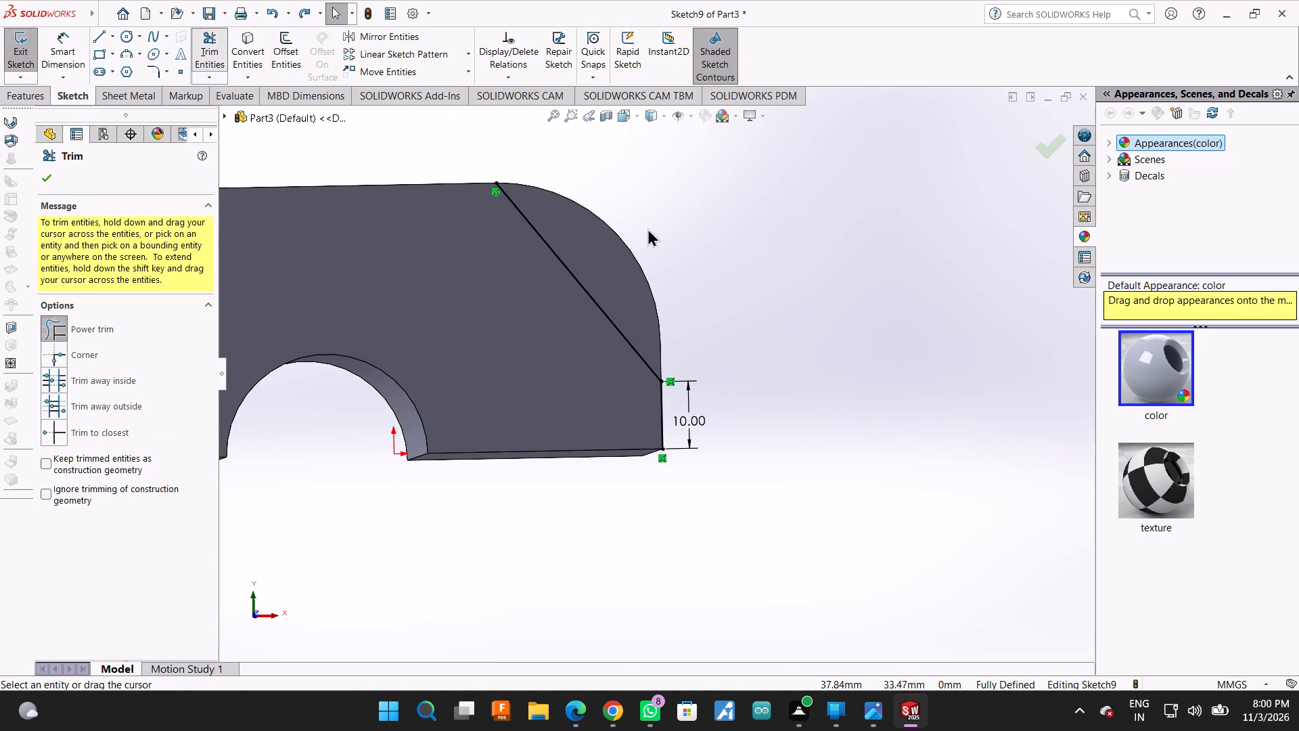
drag(643, 229, 581, 313)
scroll(649, 396, up, 3)
drag(675, 358, 661, 384)
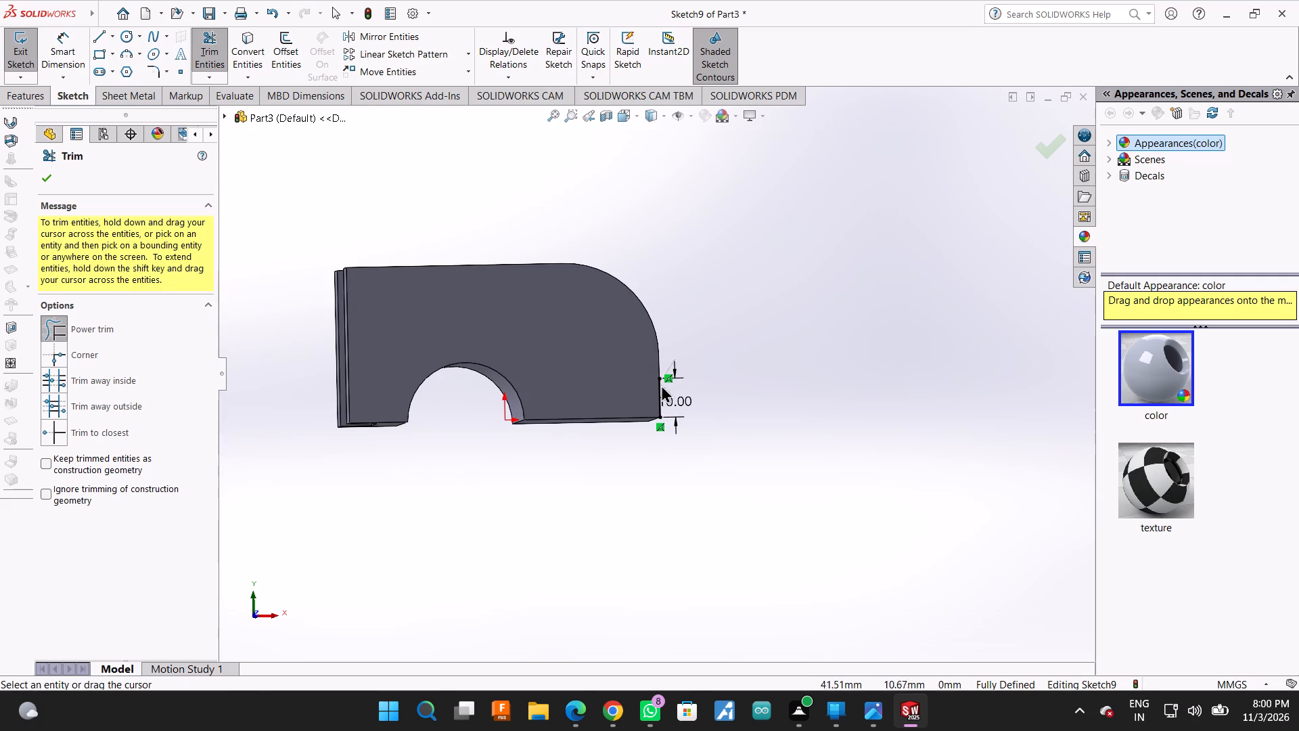
drag(661, 384, 652, 402)
scroll(660, 402, up, 3)
middle_drag(687, 352, 639, 437)
key(Escape)
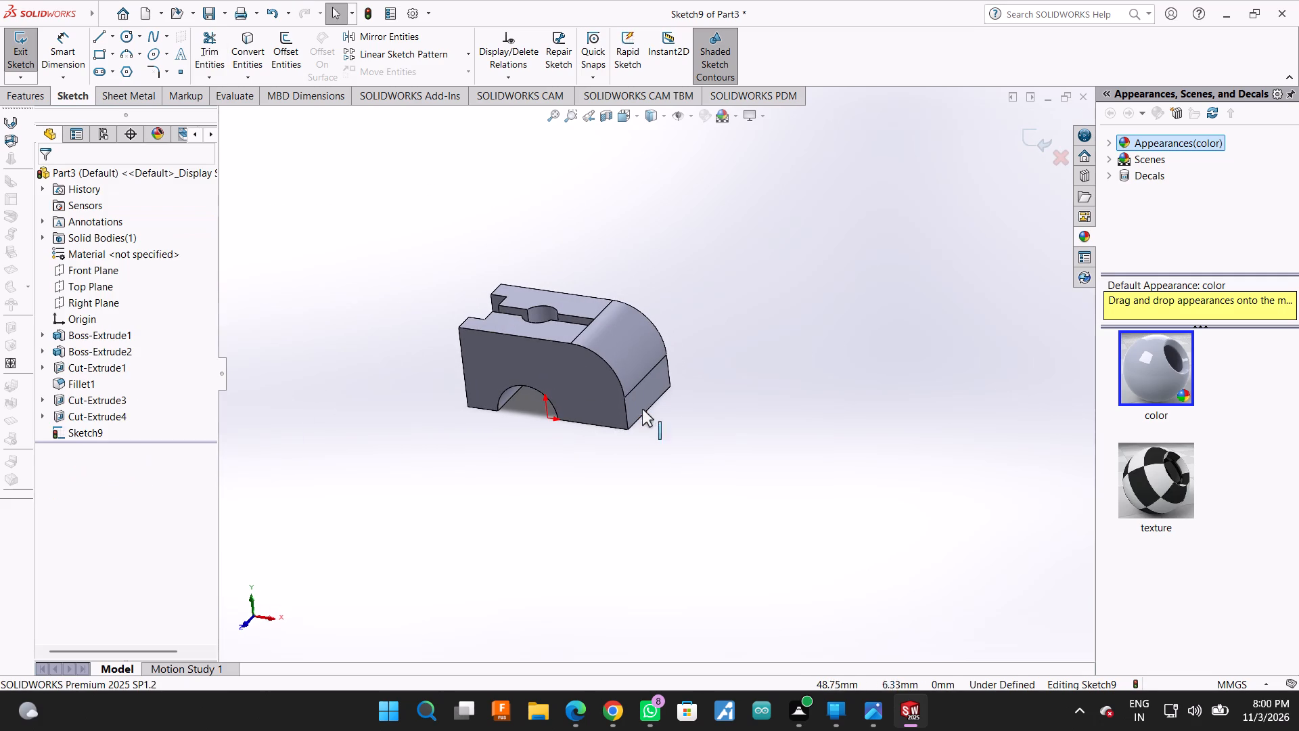
Exit the emptied side-face sketch.
scroll(557, 415, down, 4)
scroll(599, 453, up, 3)
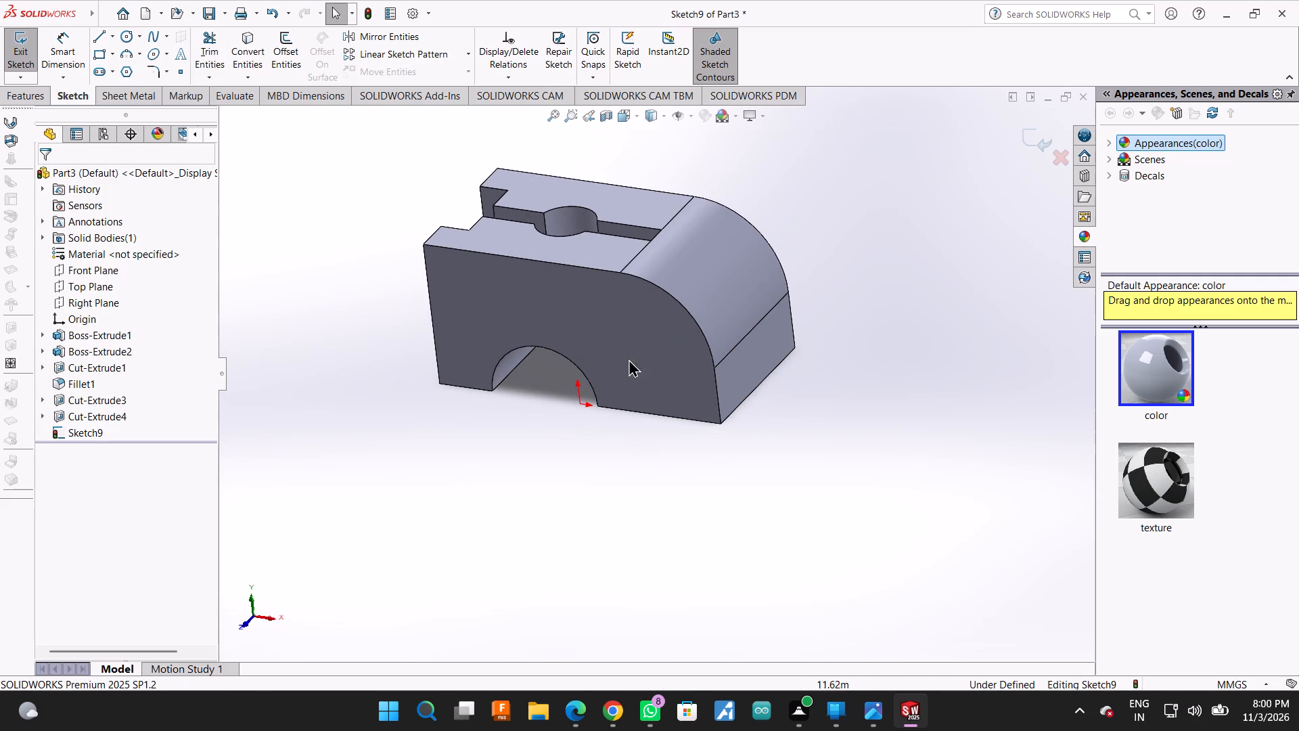
scroll(677, 292, down, 2)
middle_drag(836, 237, 821, 331)
scroll(836, 237, down, 1)
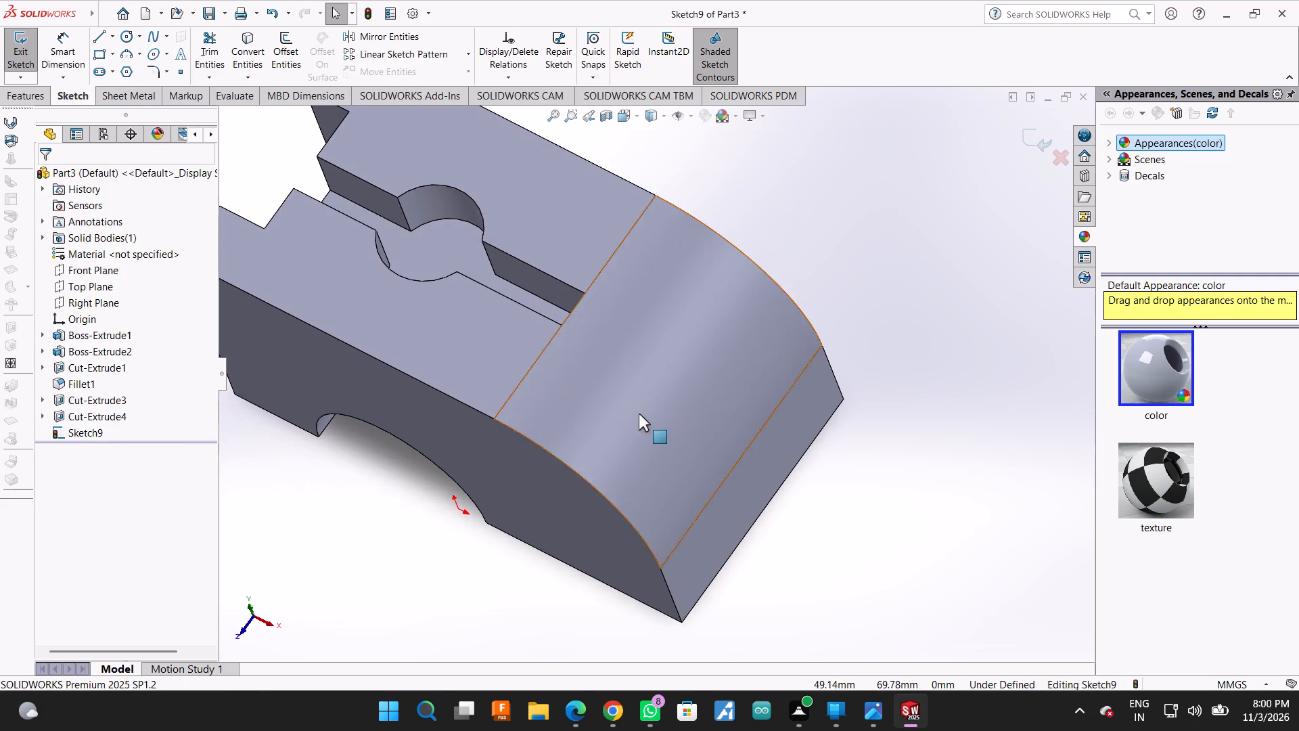
scroll(639, 414, up, 2)
middle_drag(660, 560, 790, 509)
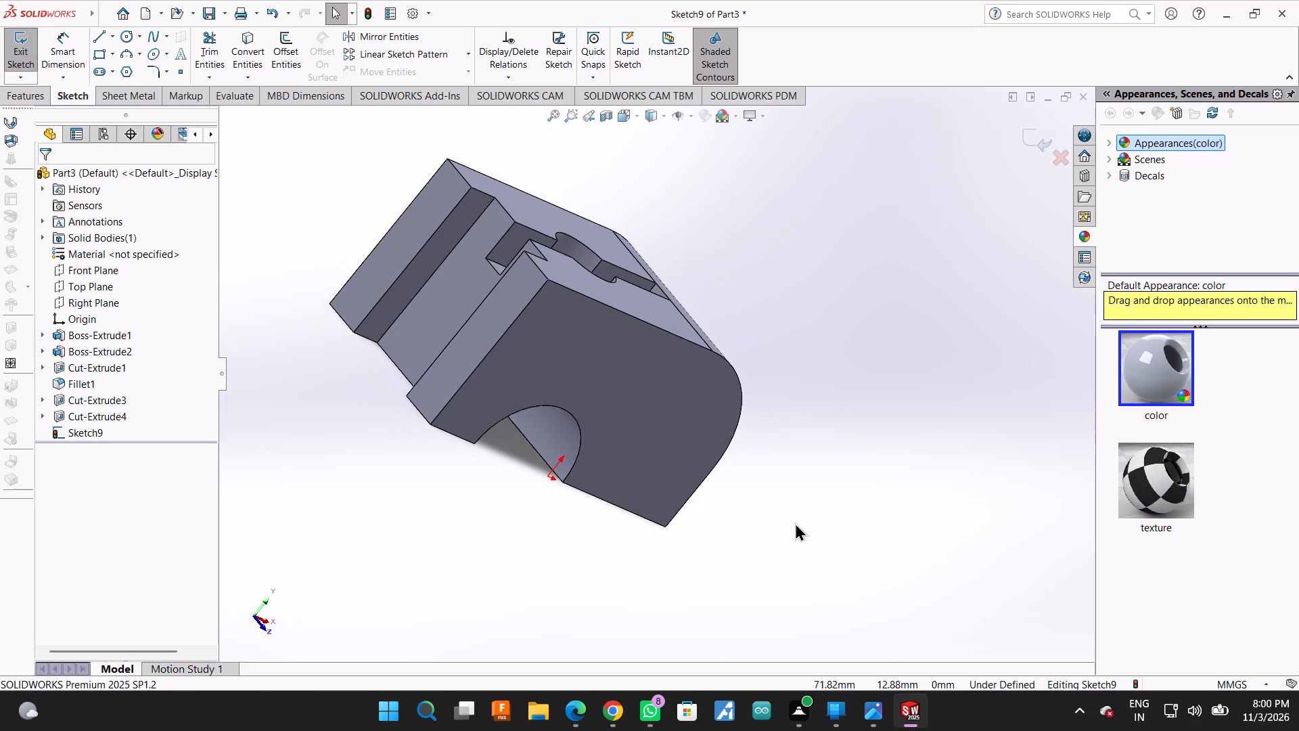
middle_drag(753, 499, 823, 471)
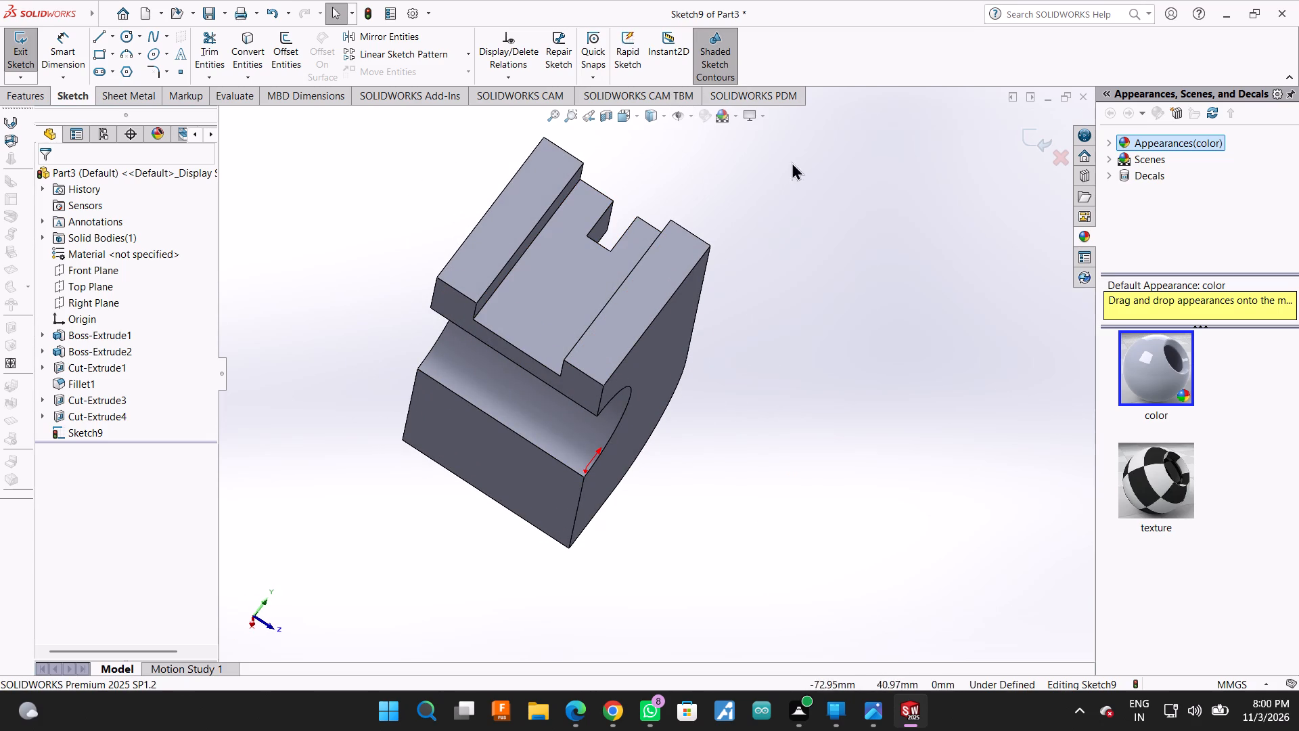
click(1024, 137)
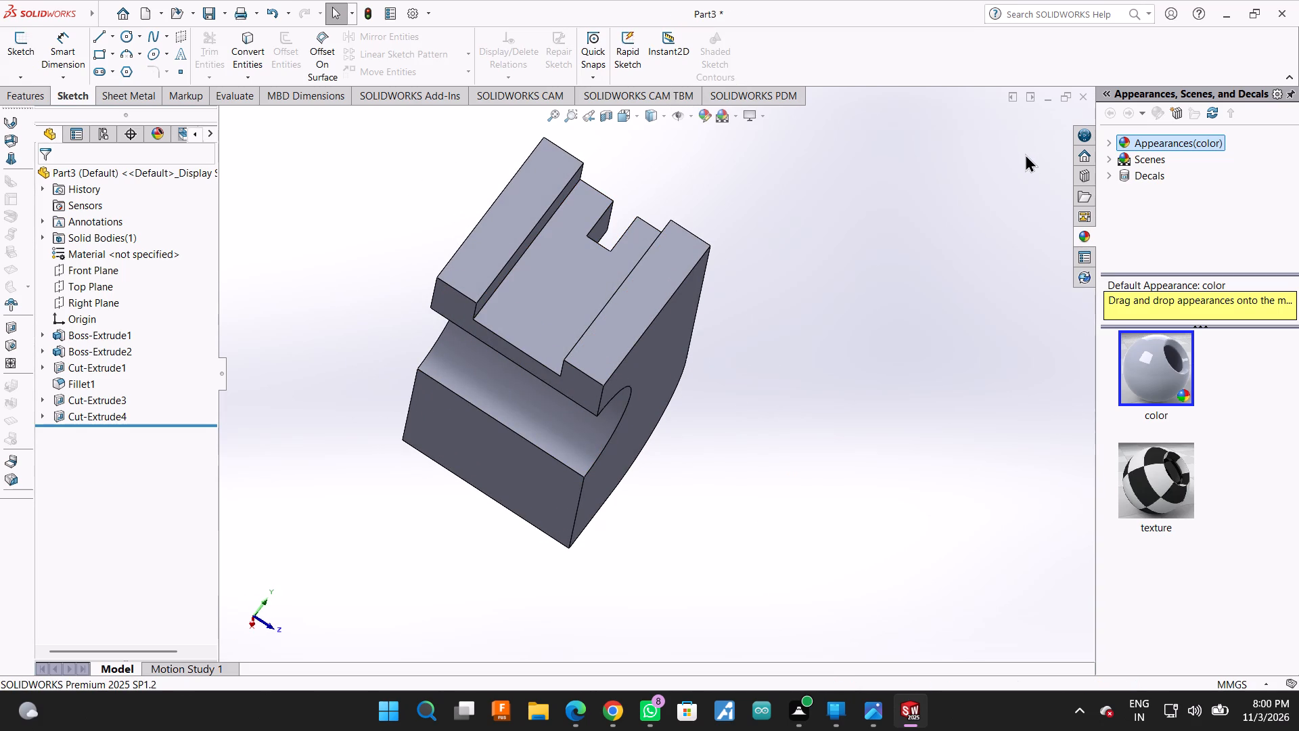
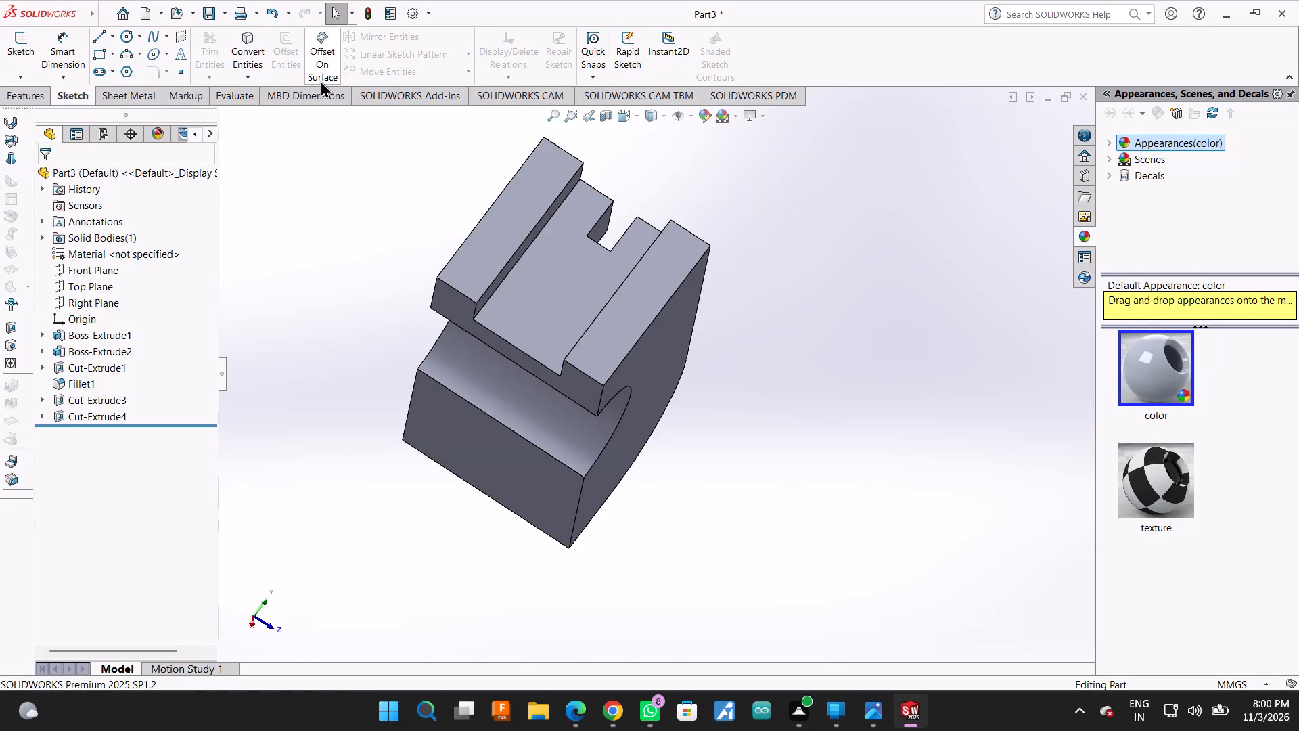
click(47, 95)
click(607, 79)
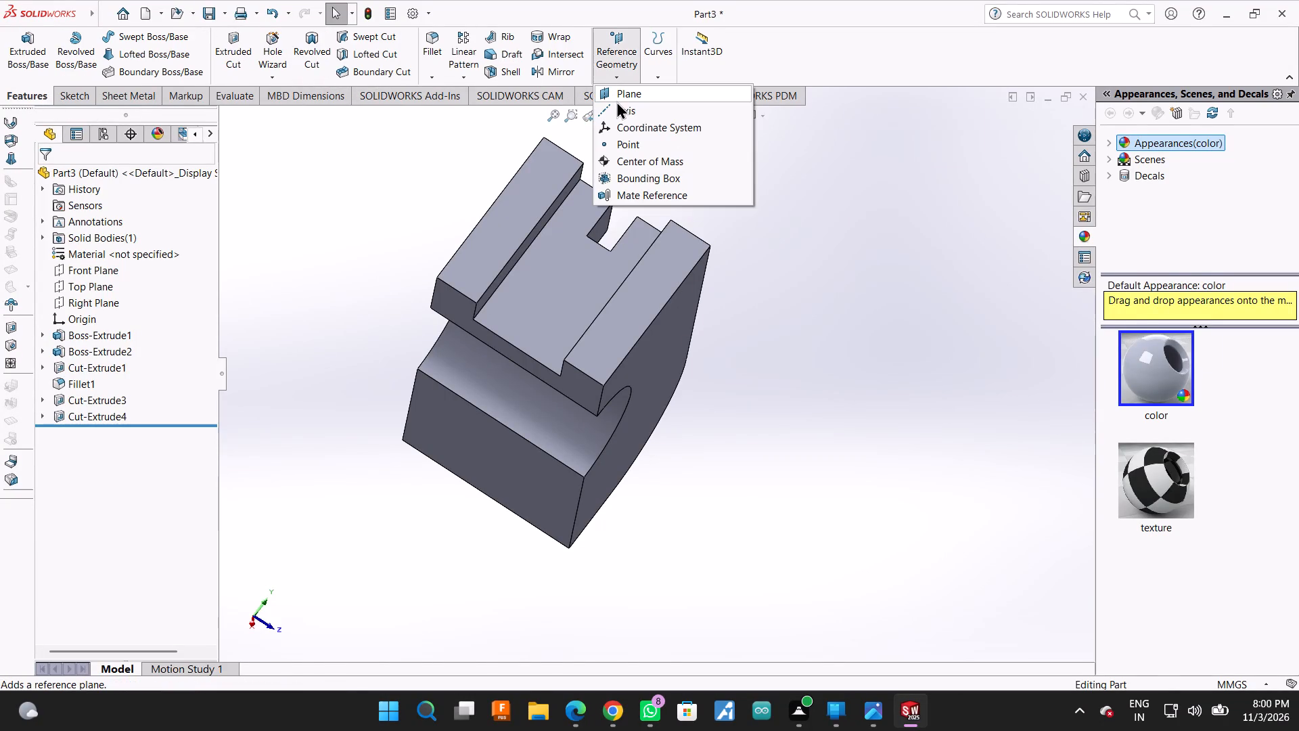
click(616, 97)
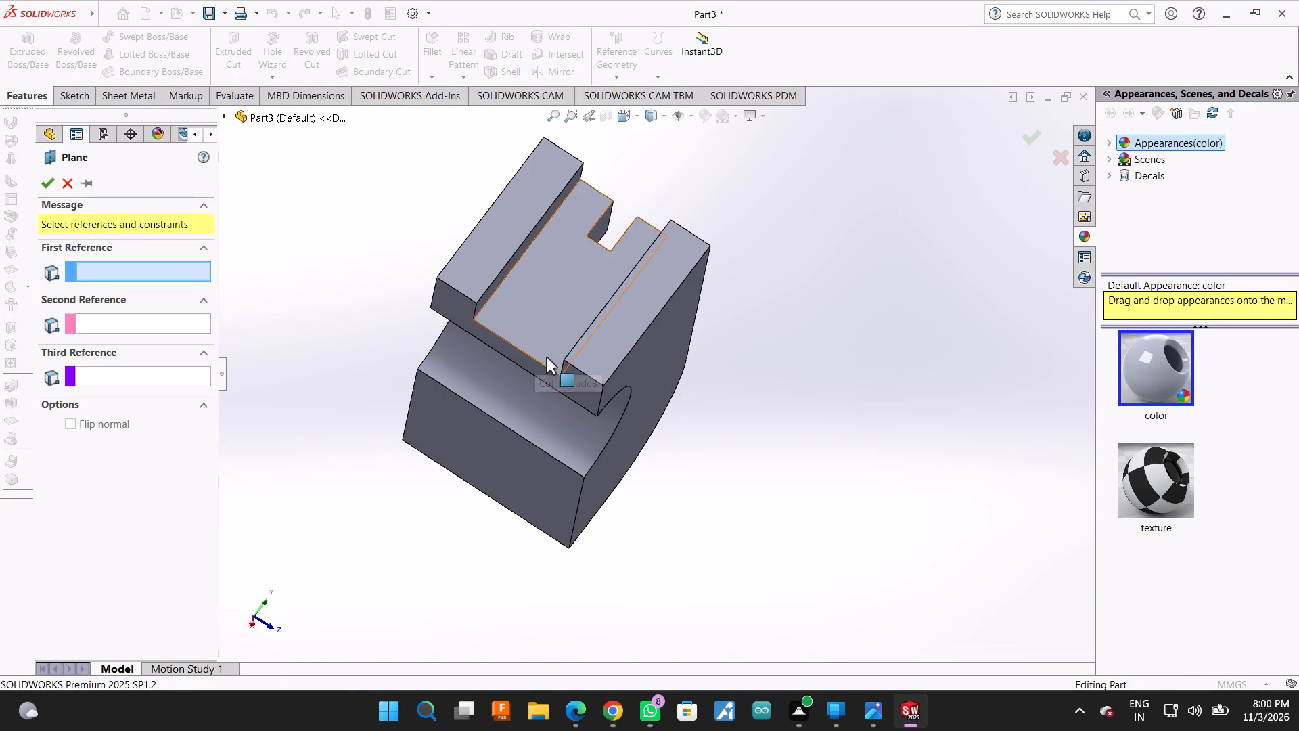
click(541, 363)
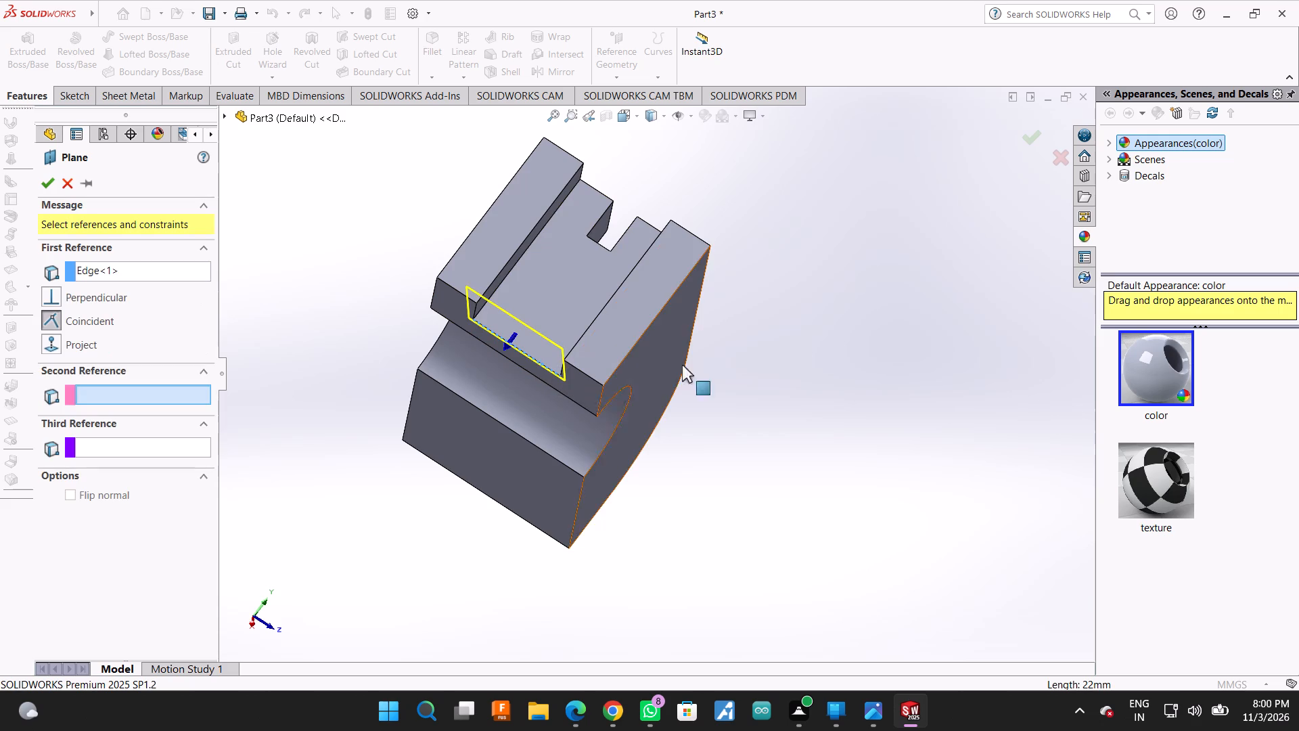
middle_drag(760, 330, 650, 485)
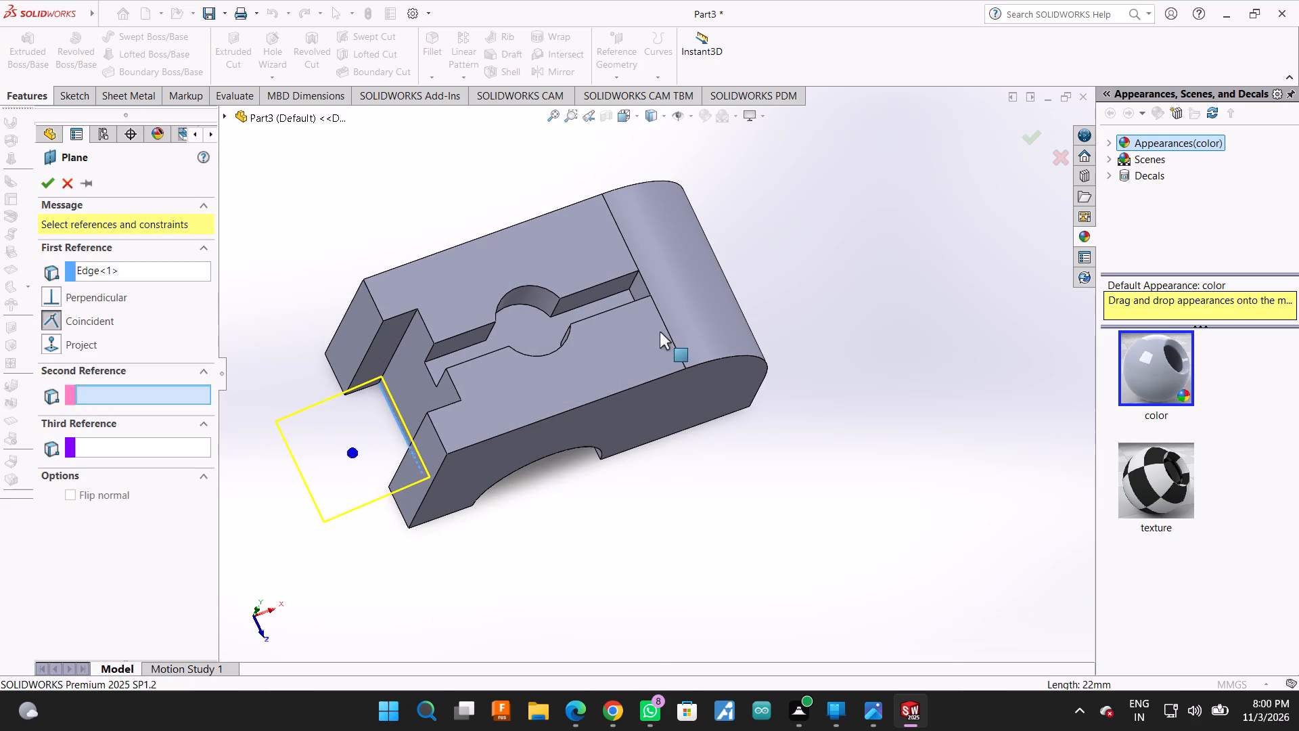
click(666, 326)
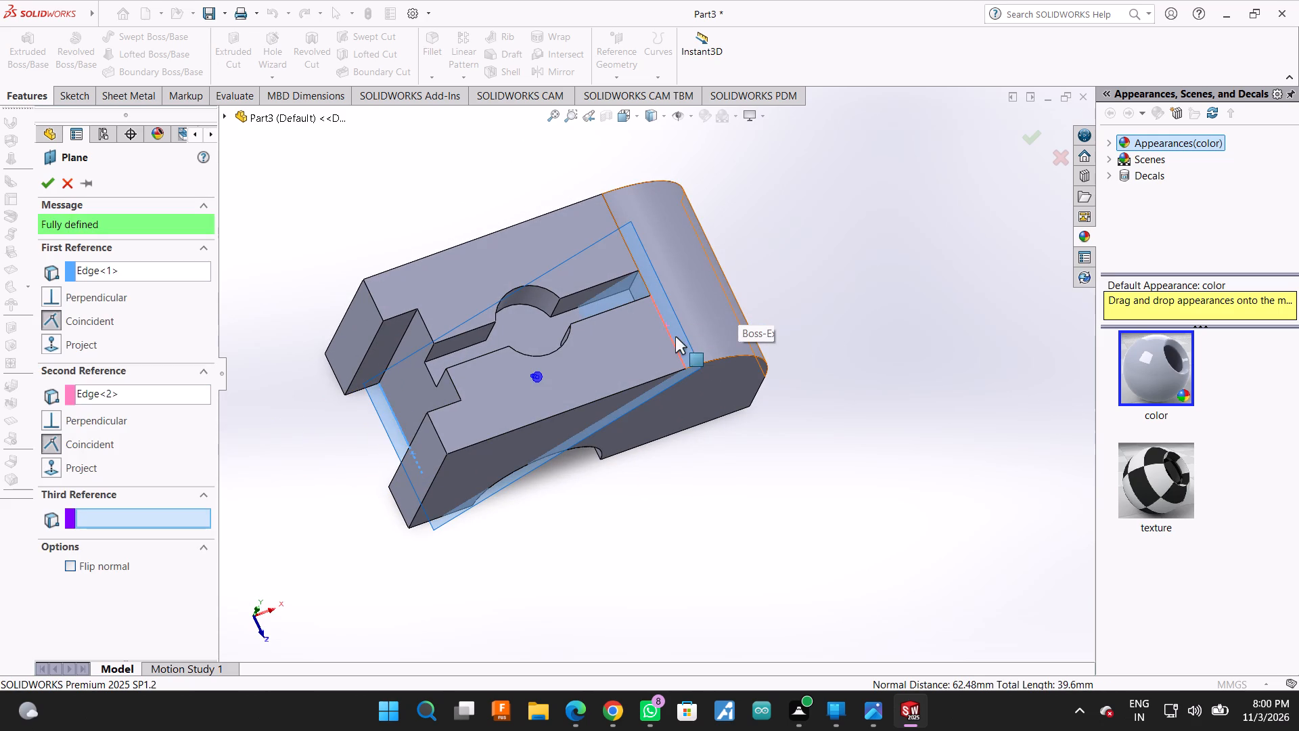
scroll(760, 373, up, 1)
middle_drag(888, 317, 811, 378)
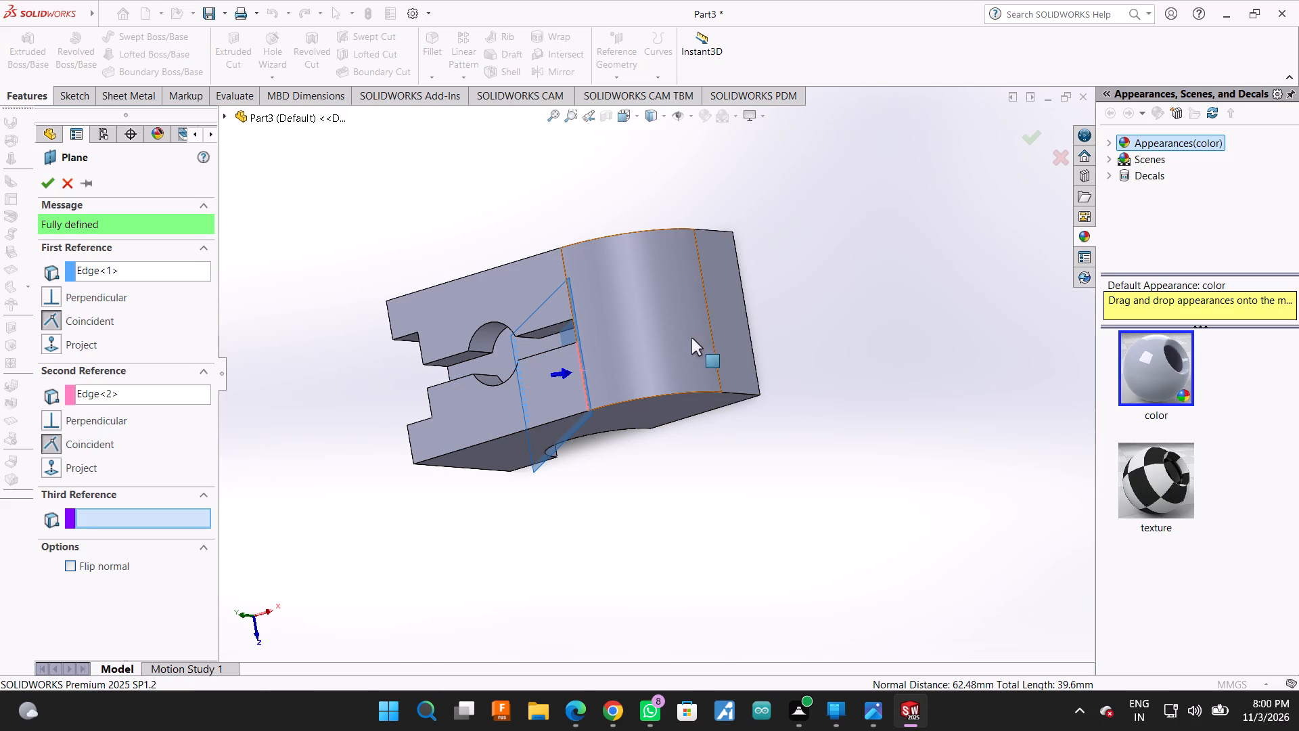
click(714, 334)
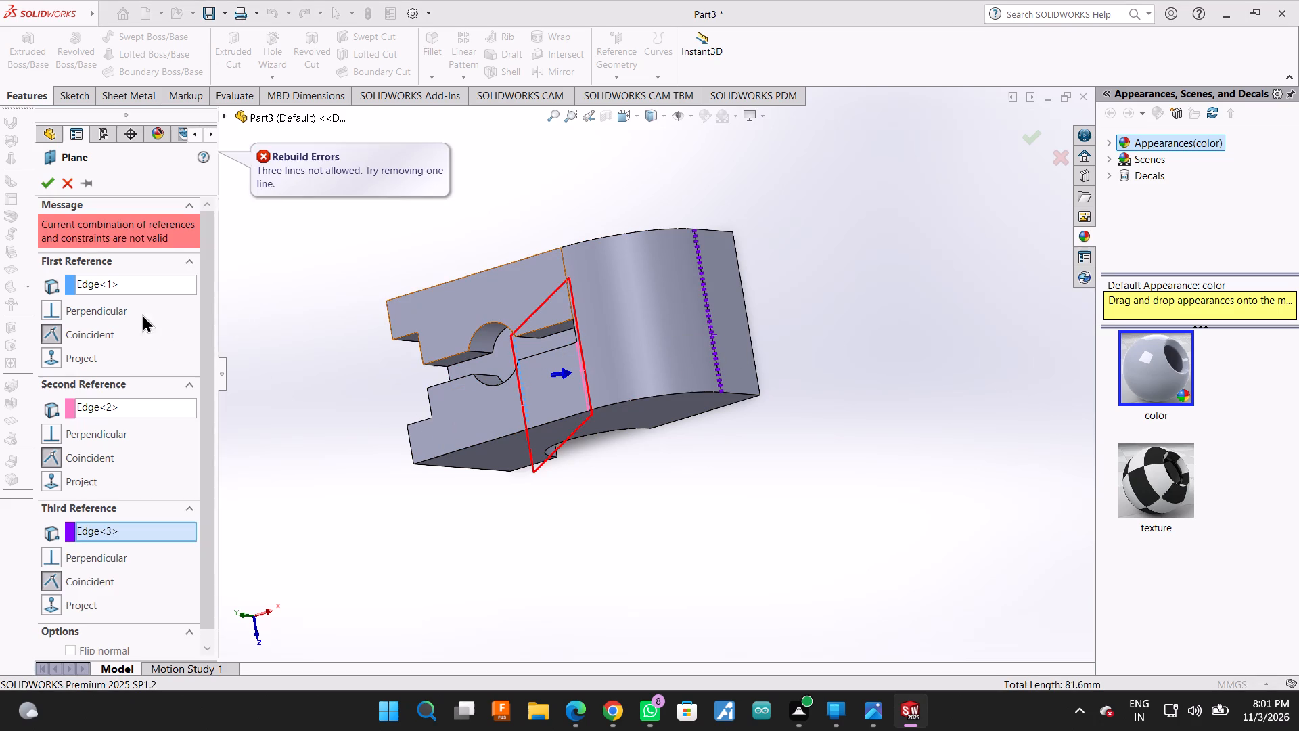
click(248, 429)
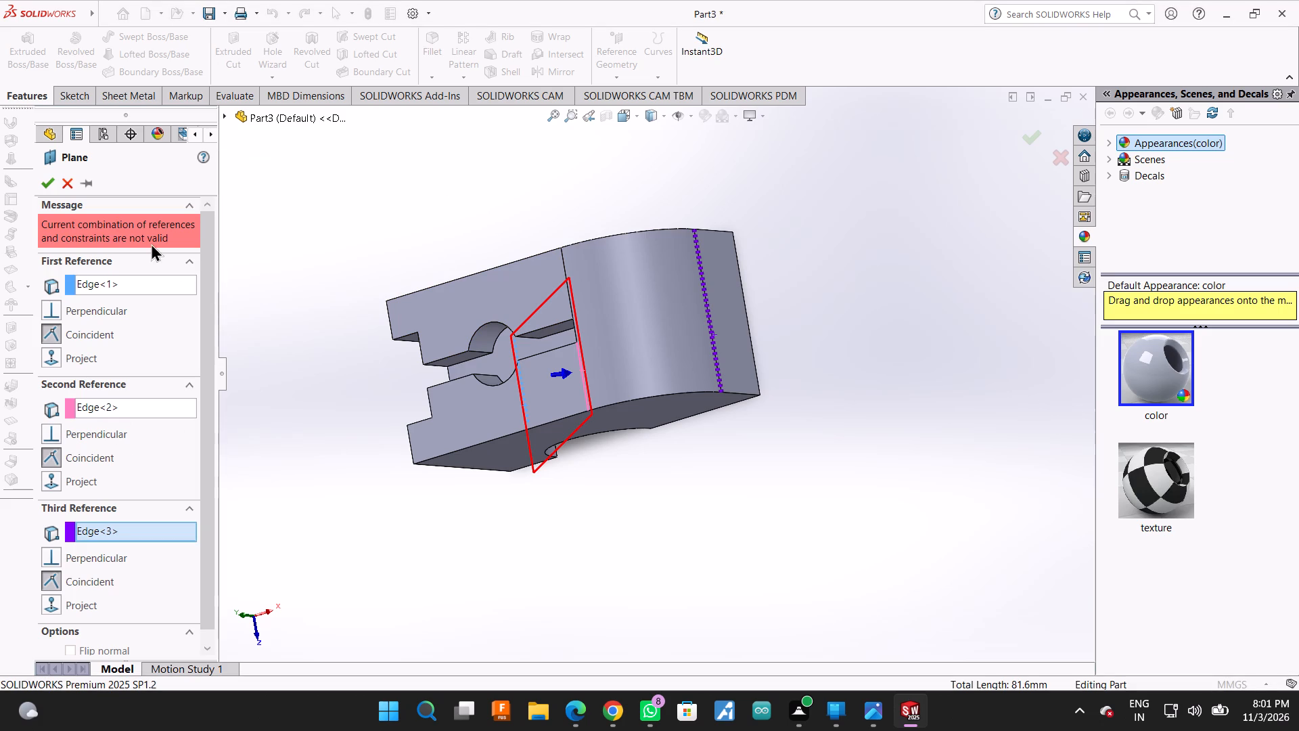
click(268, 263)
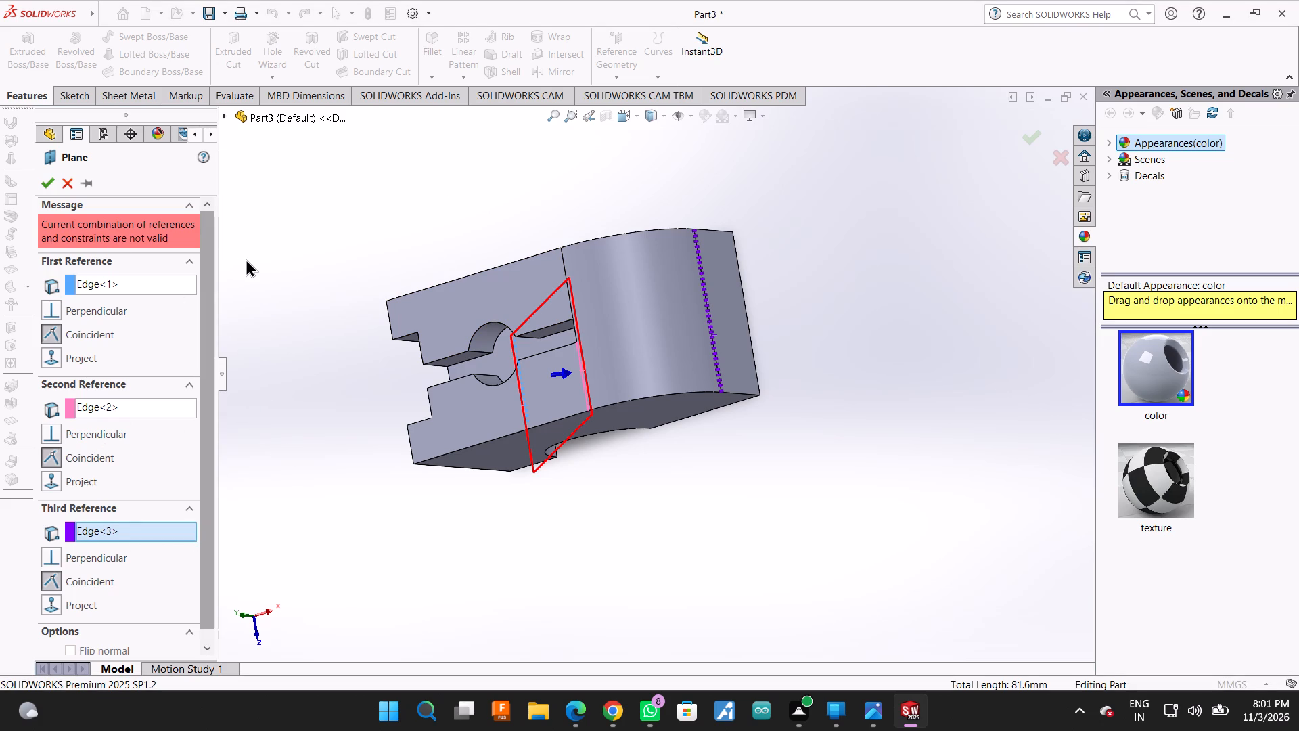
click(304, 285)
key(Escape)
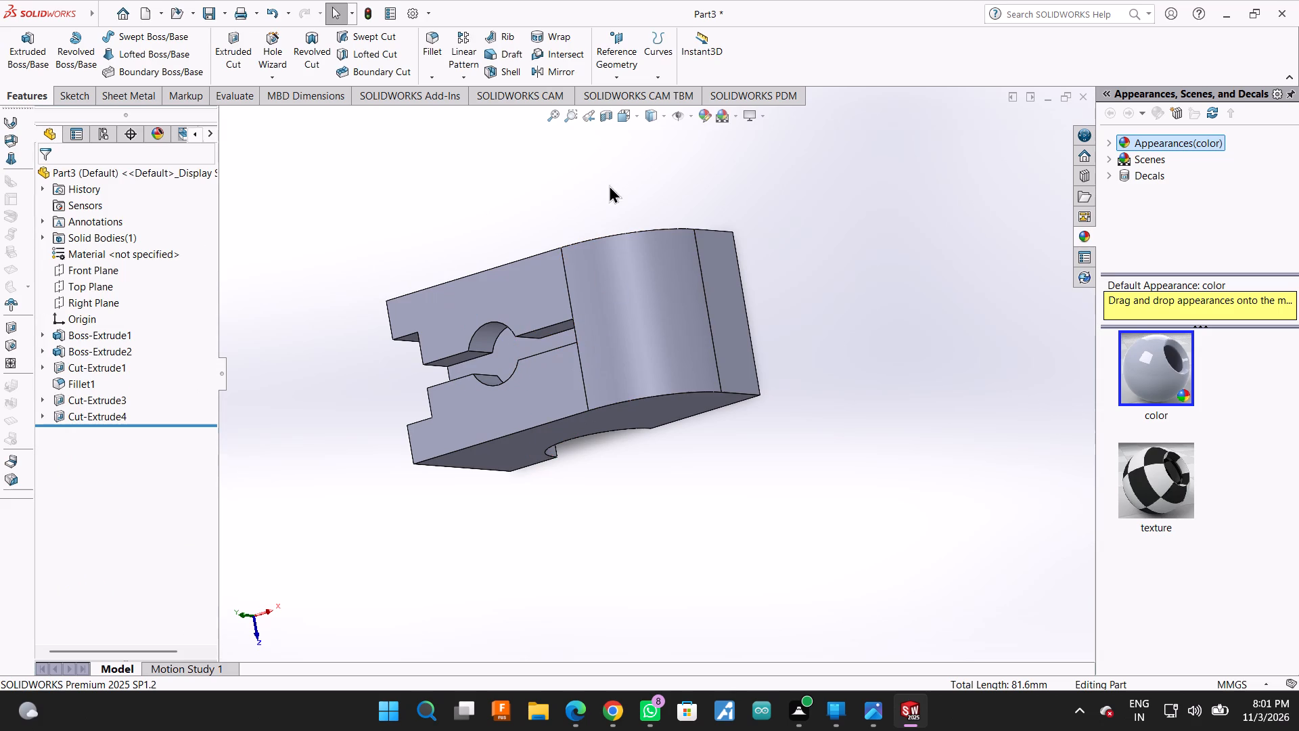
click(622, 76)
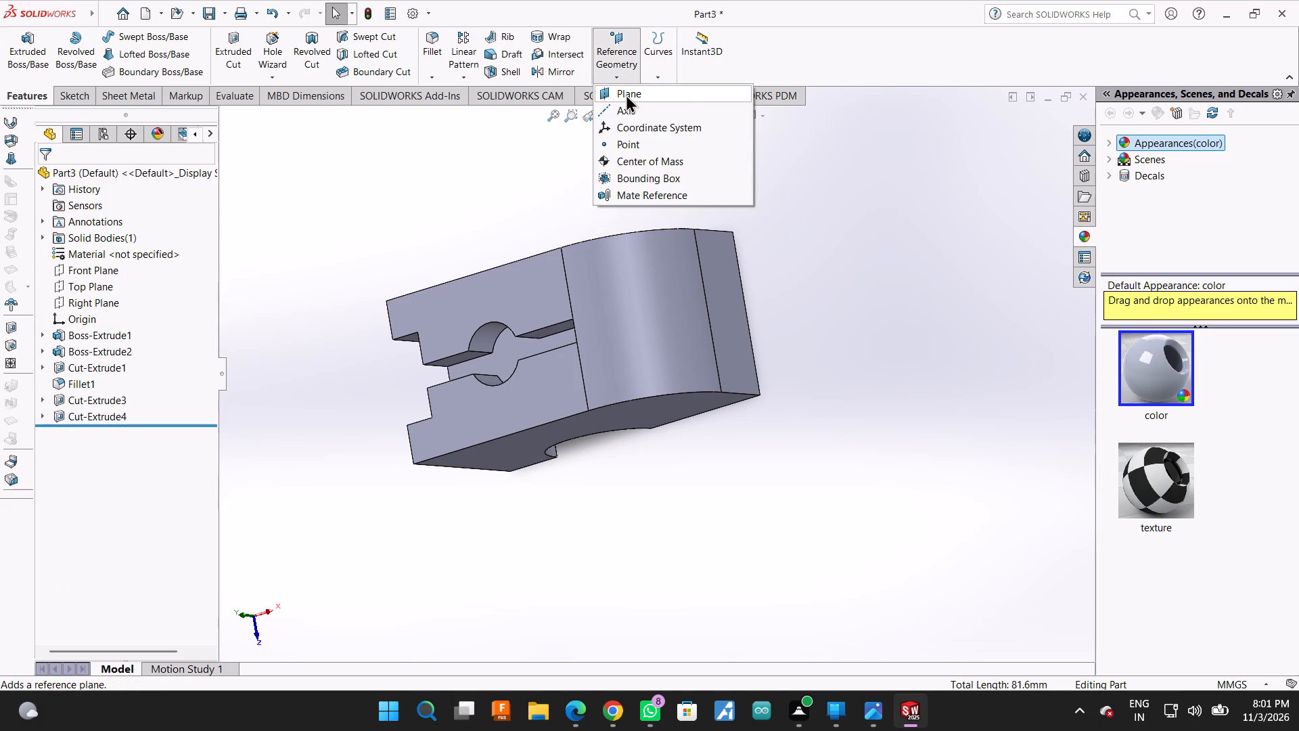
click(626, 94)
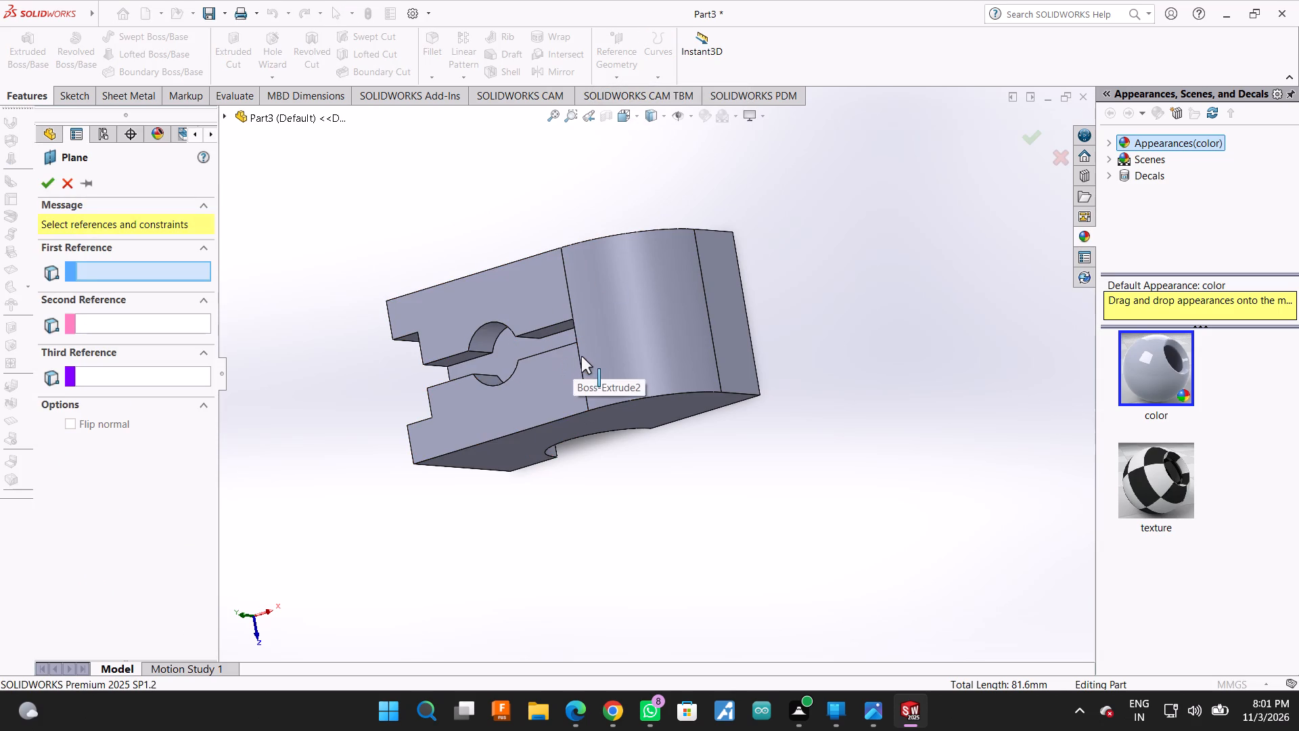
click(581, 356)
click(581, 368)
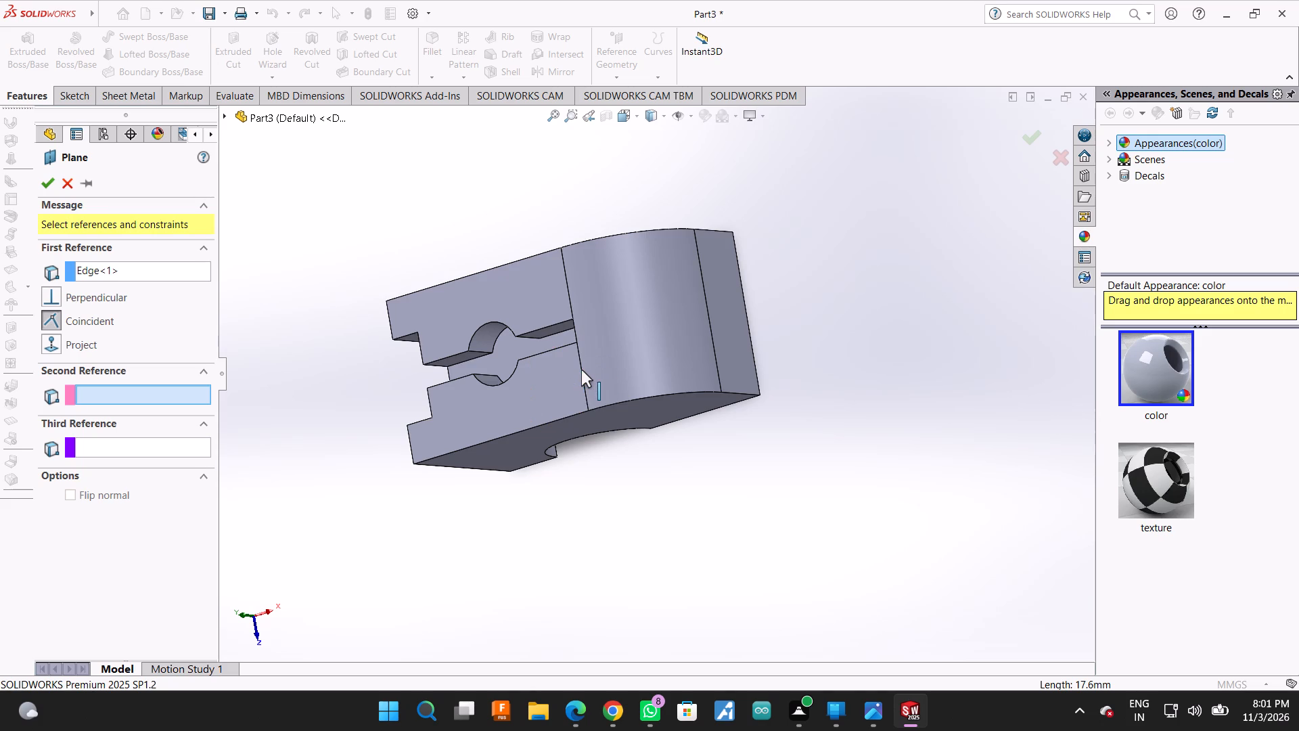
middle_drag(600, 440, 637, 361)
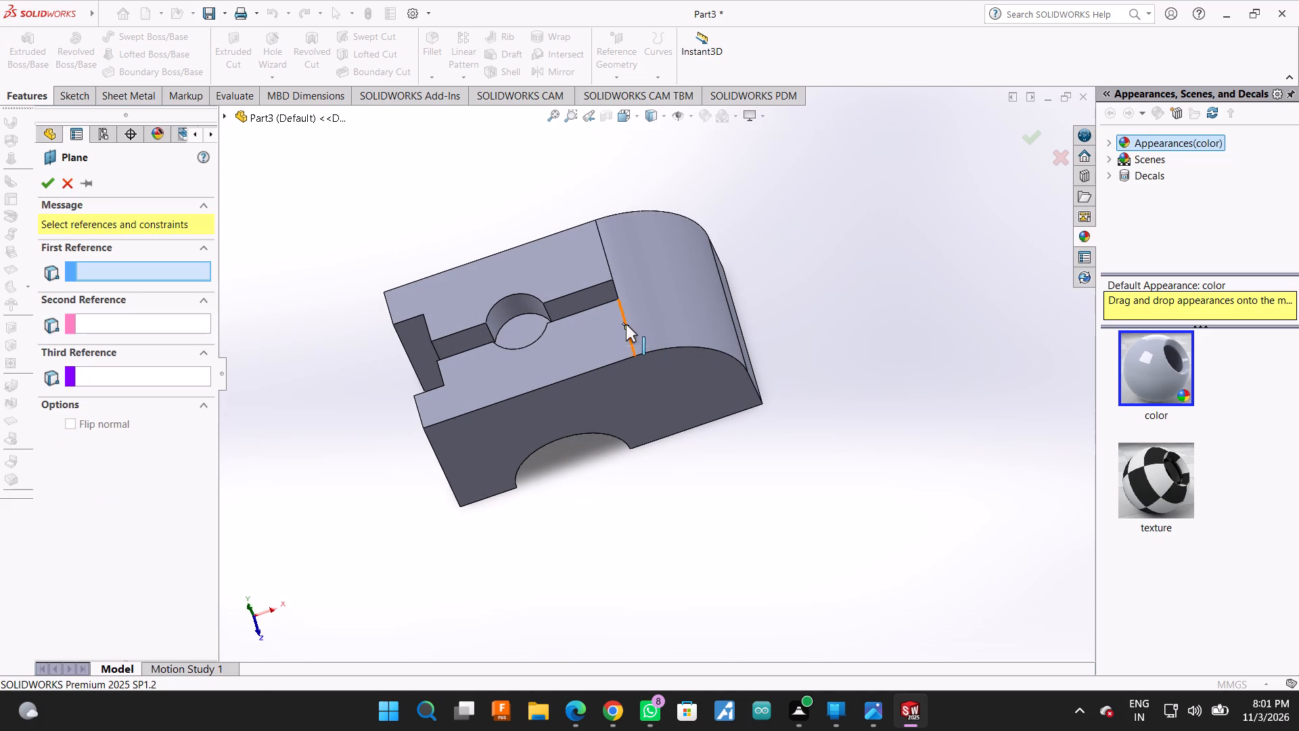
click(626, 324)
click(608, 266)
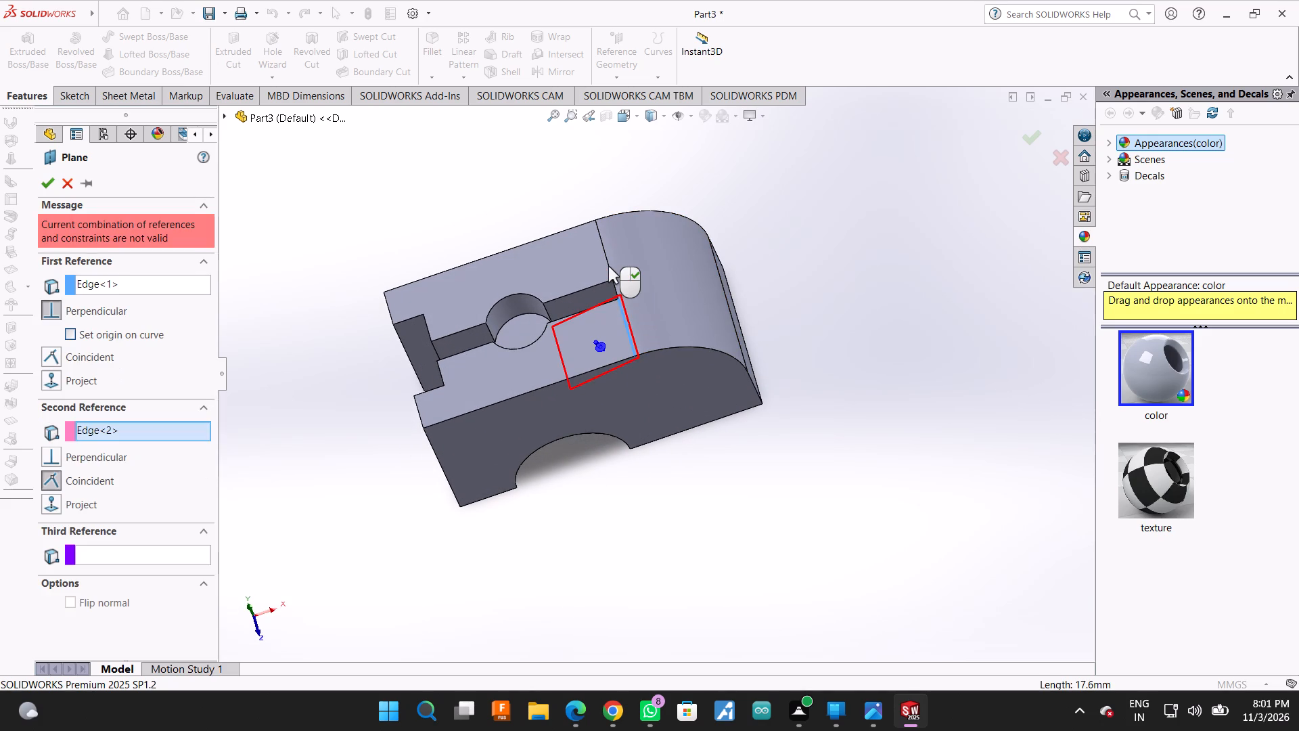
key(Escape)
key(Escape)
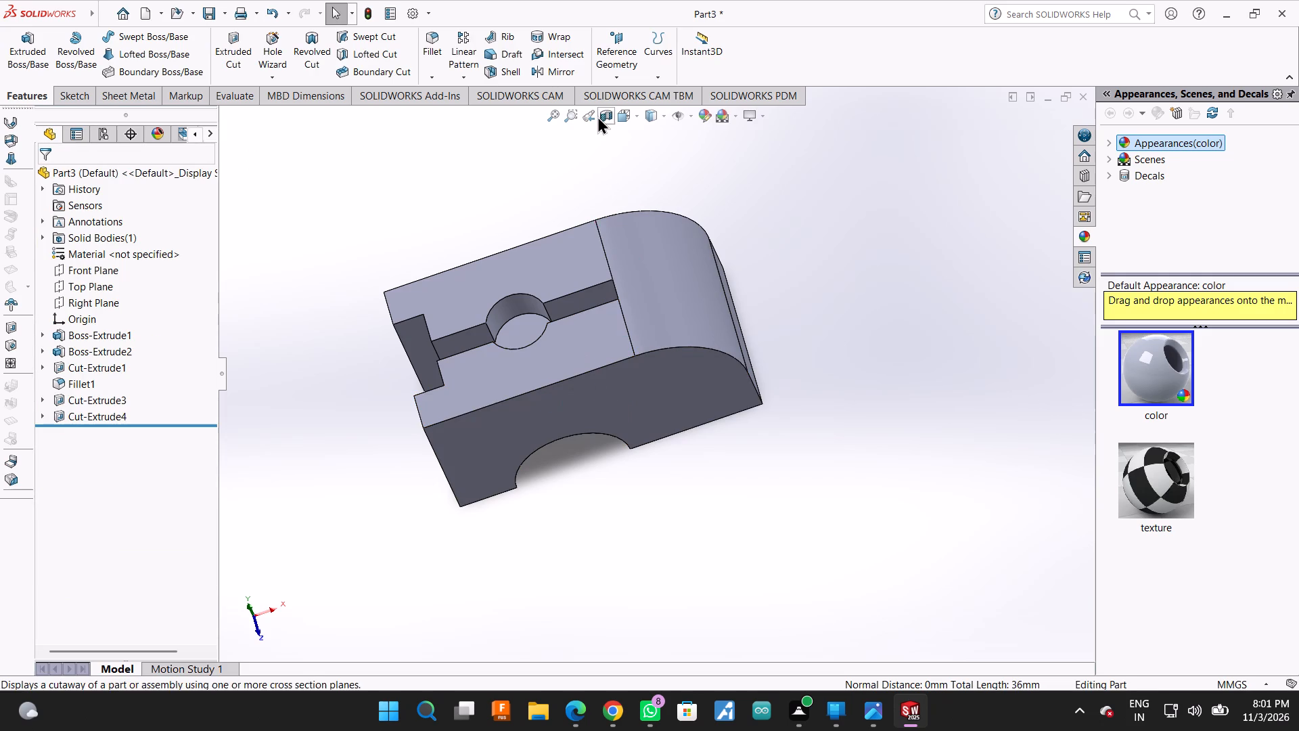
Start a reference plane coincident with the fillet's edge on the top face and its lower edge on the end face.
click(622, 76)
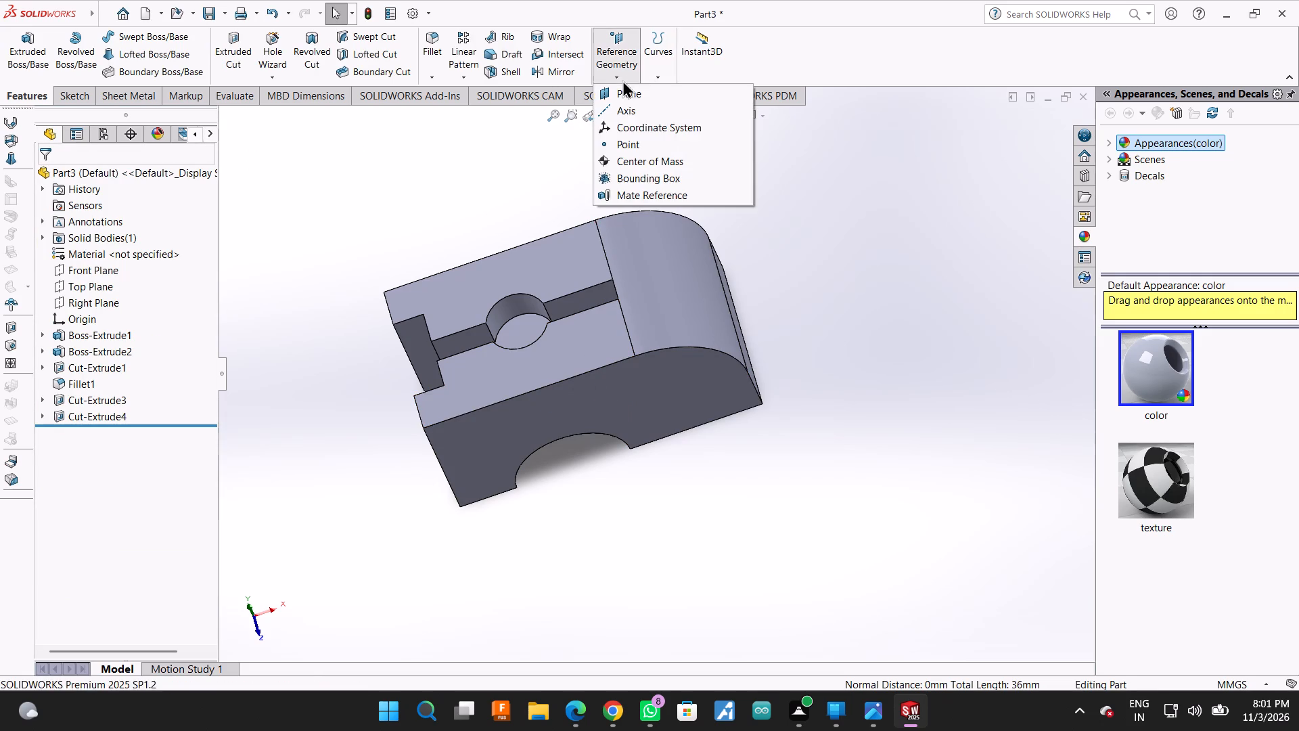
click(622, 91)
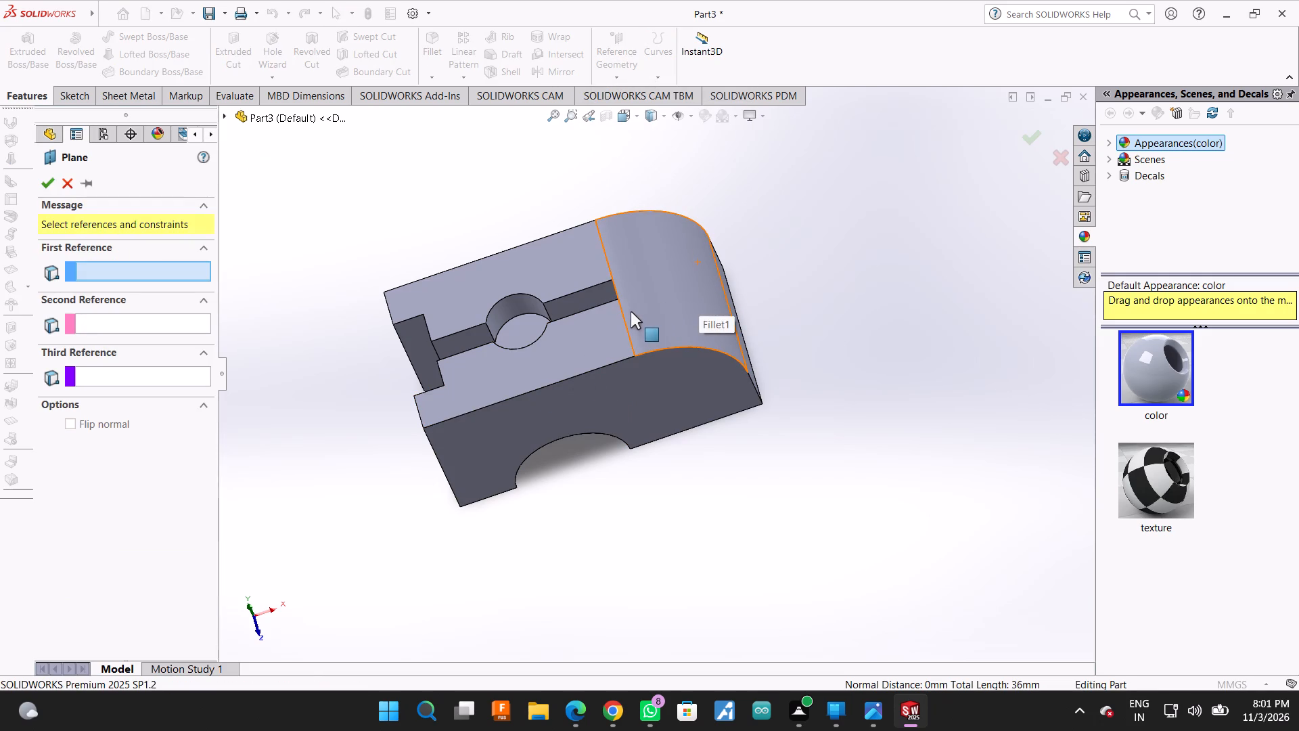
click(611, 273)
middle_click(658, 416)
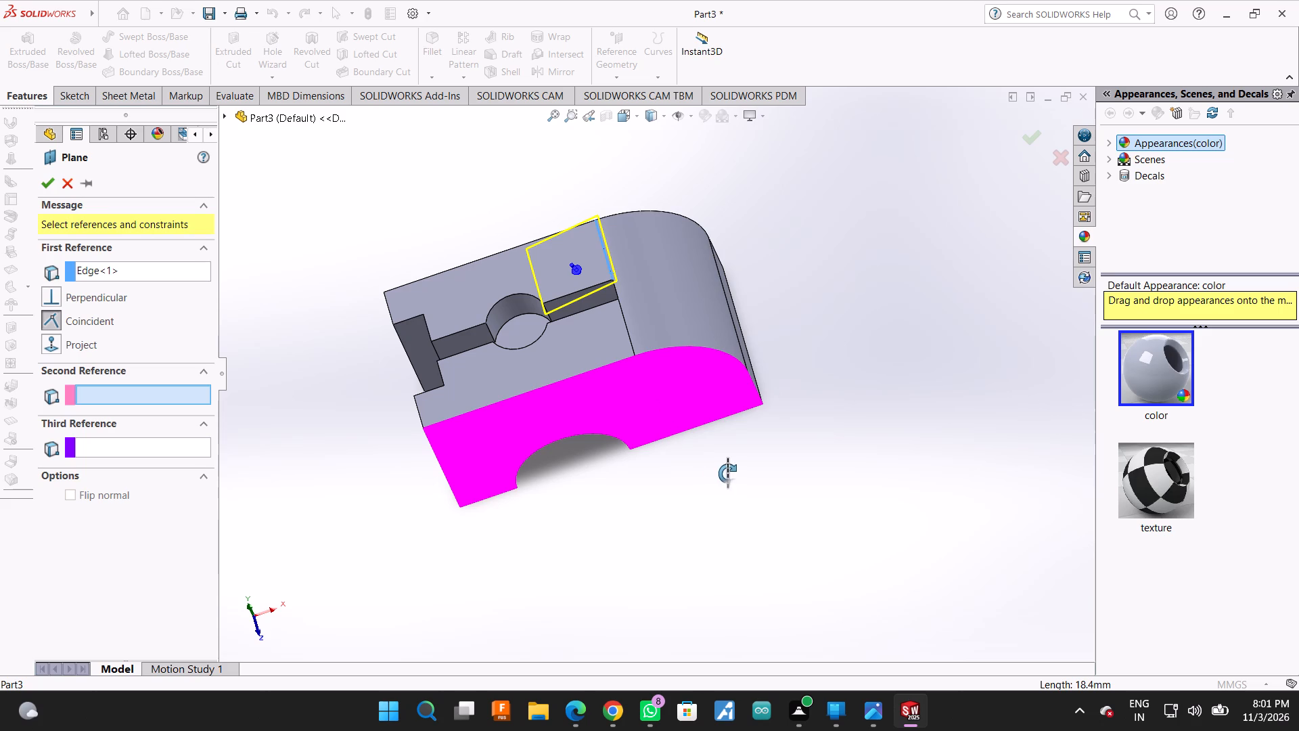
click(729, 466)
middle_drag(729, 452, 864, 306)
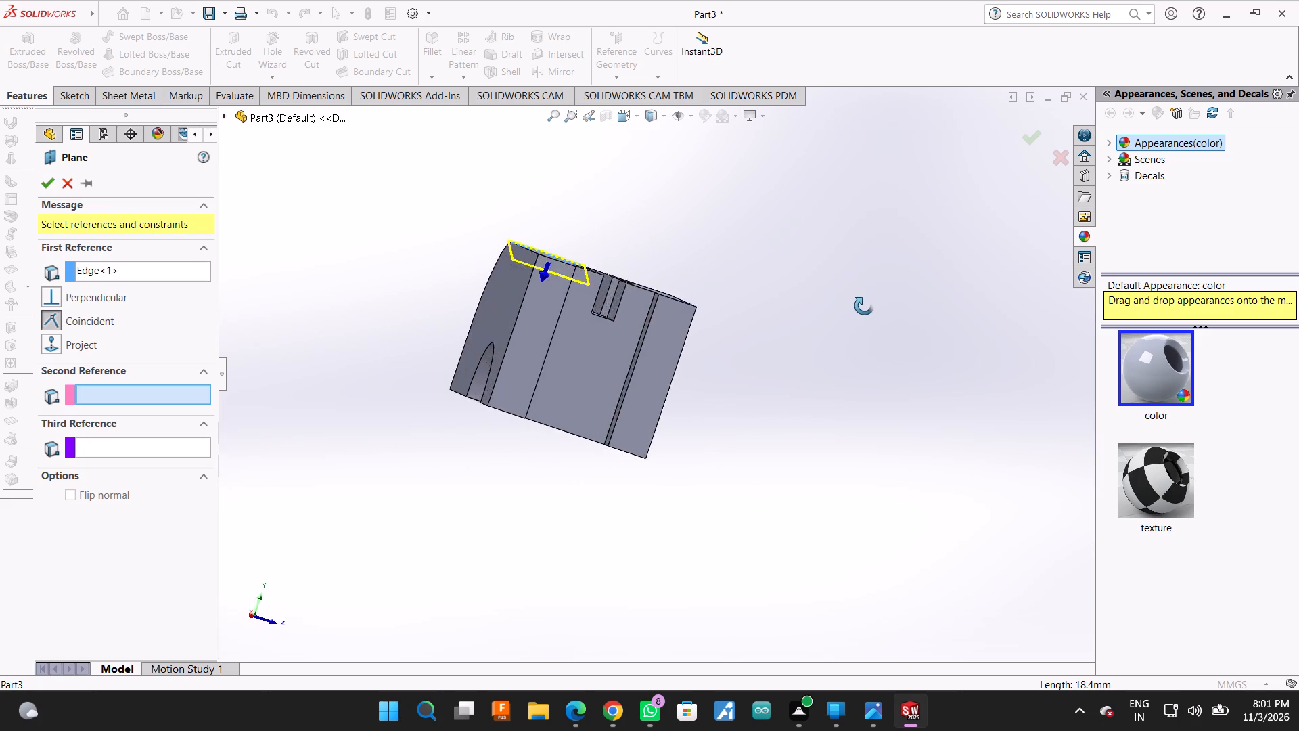
middle_drag(864, 306, 975, 399)
middle_click(981, 414)
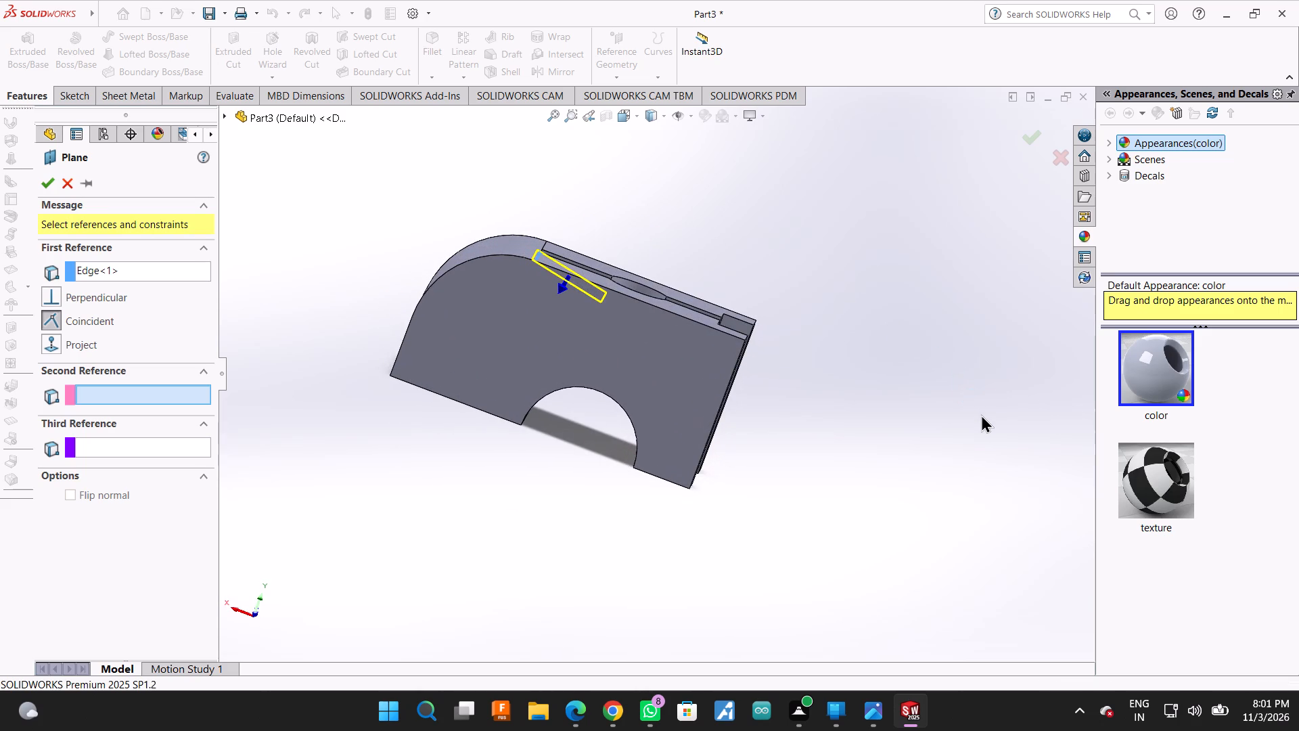
middle_drag(936, 429, 972, 445)
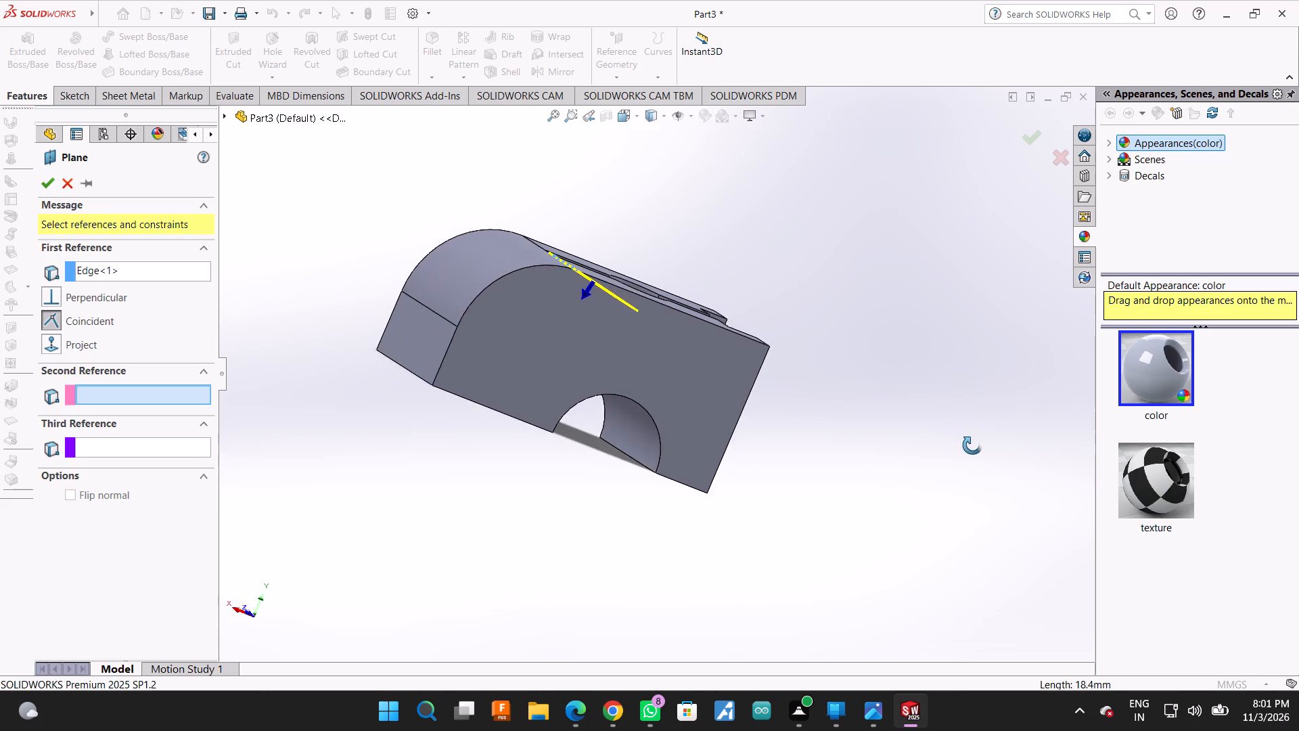
middle_drag(972, 445, 952, 454)
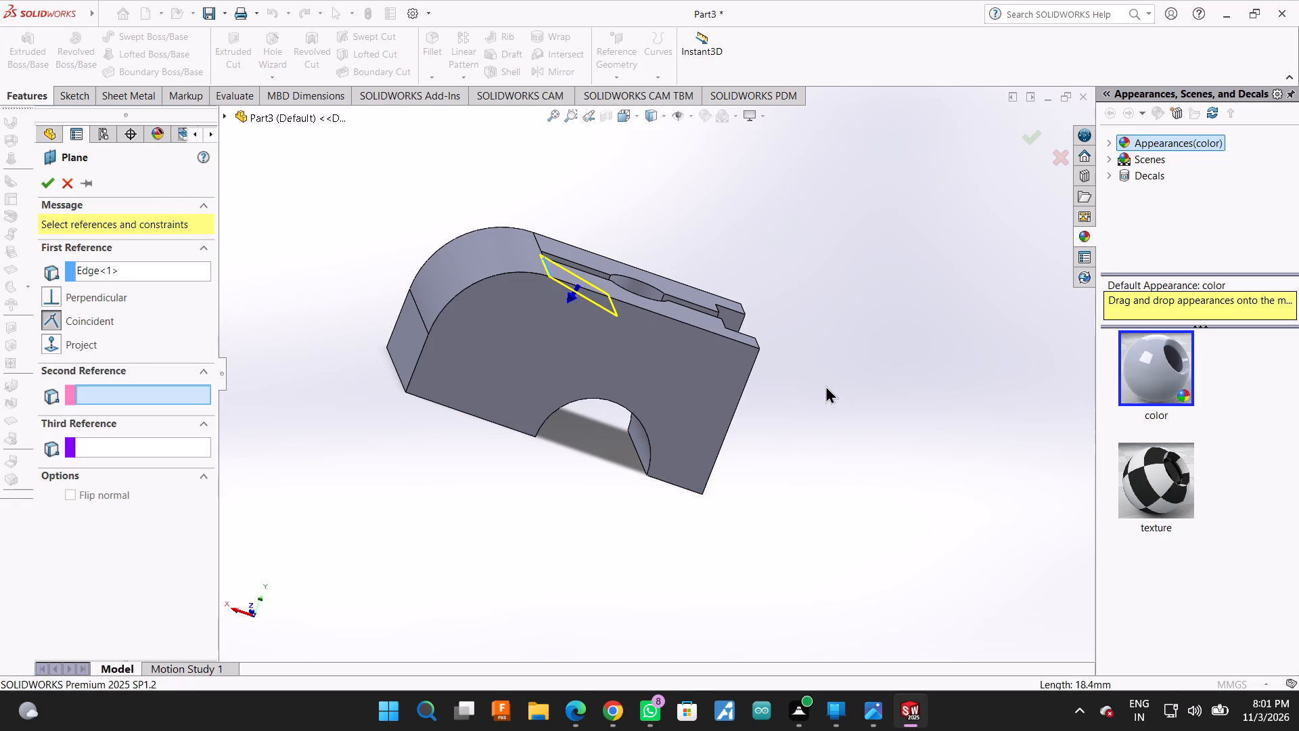
middle_drag(825, 385, 770, 399)
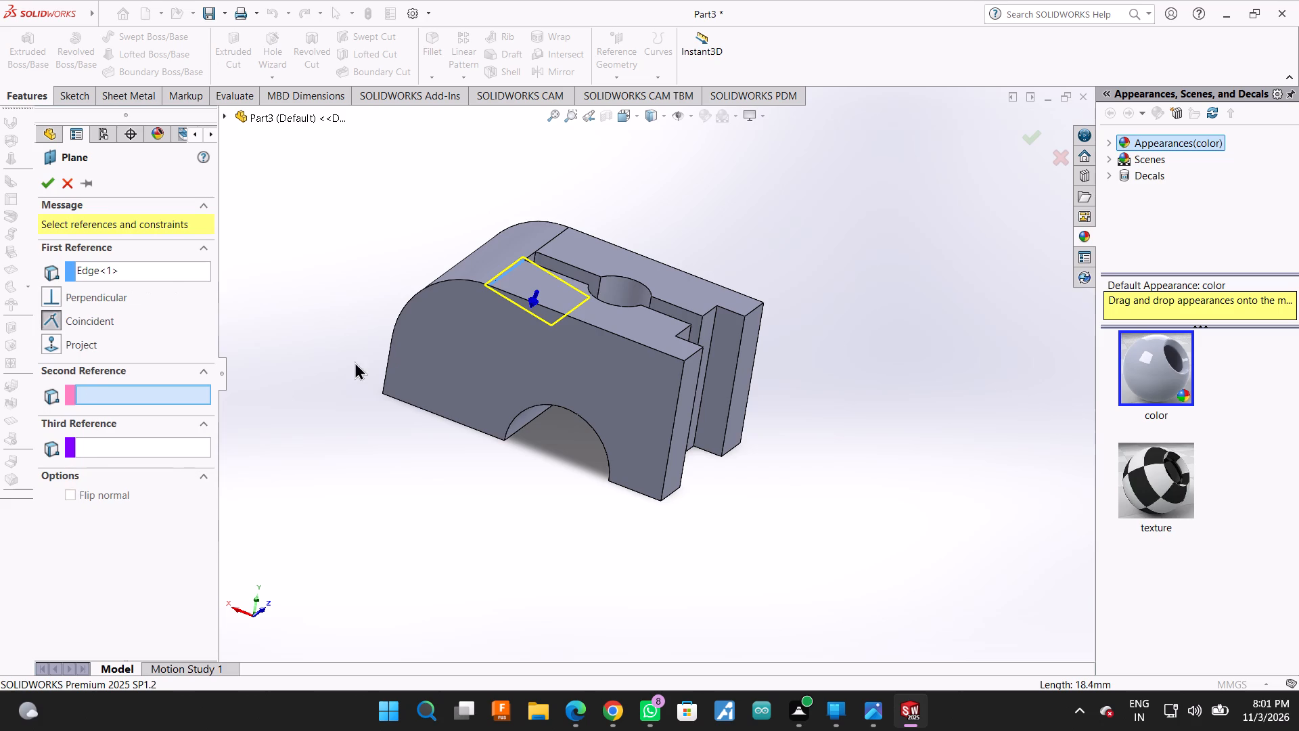
middle_drag(364, 484, 417, 496)
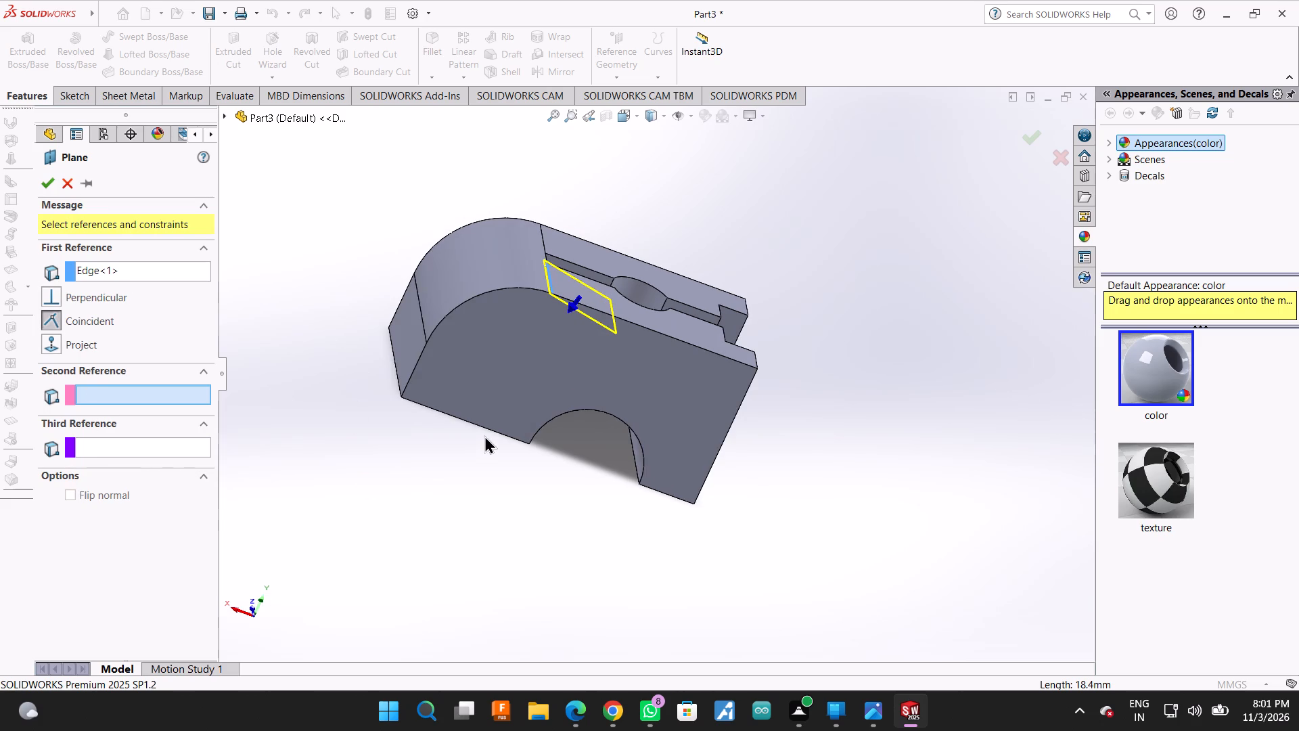
scroll(455, 307, down, 2)
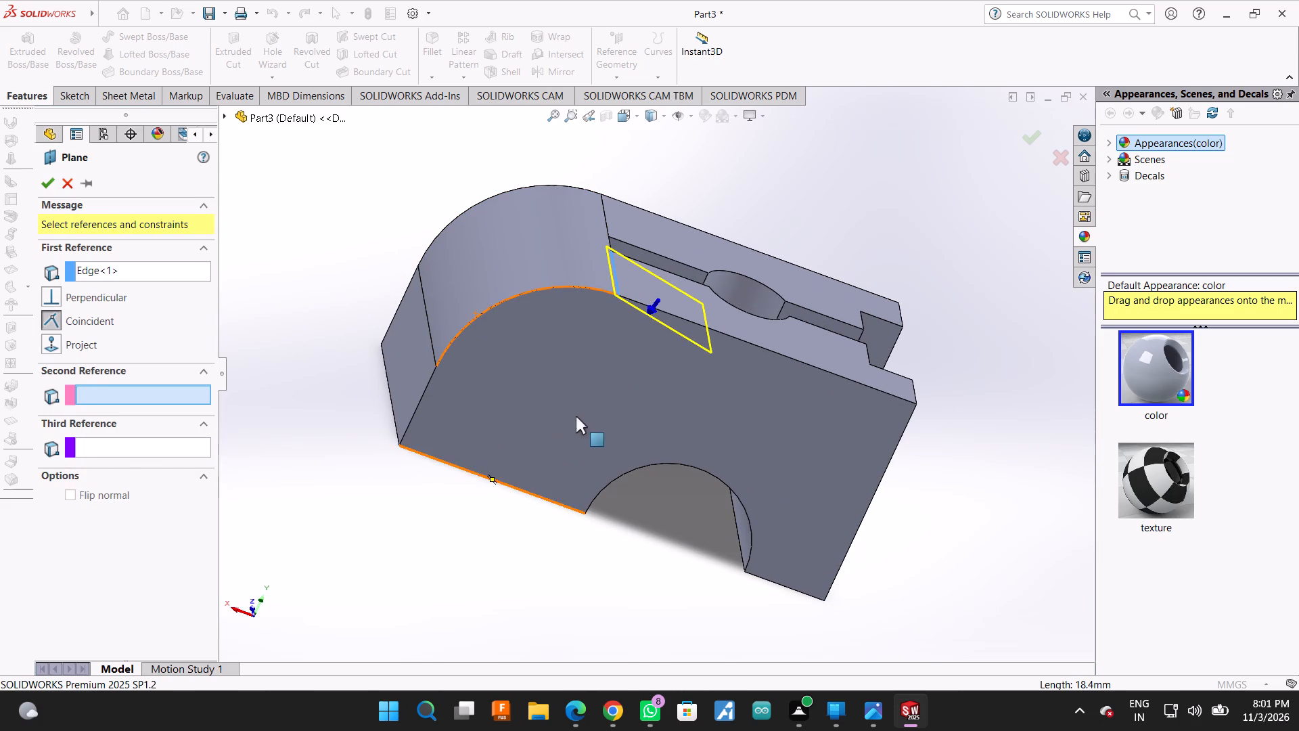
click(40, 180)
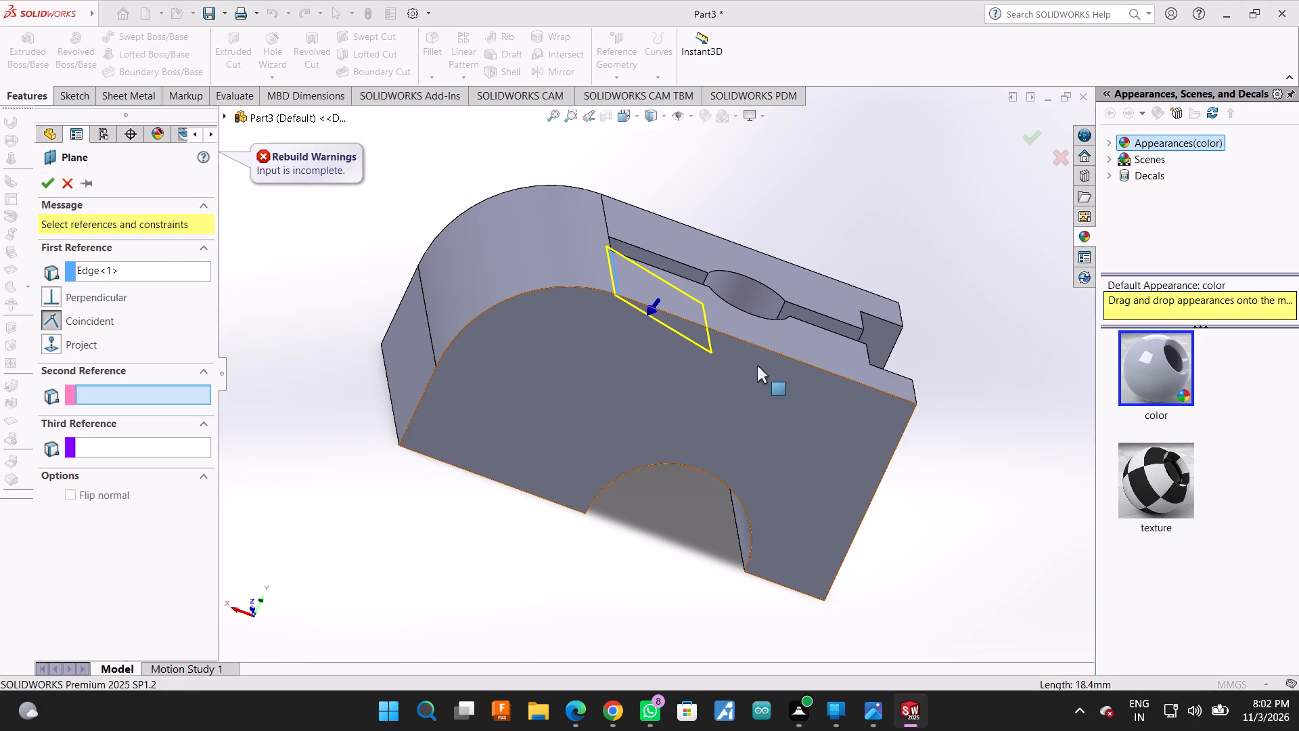
middle_drag(934, 390, 888, 368)
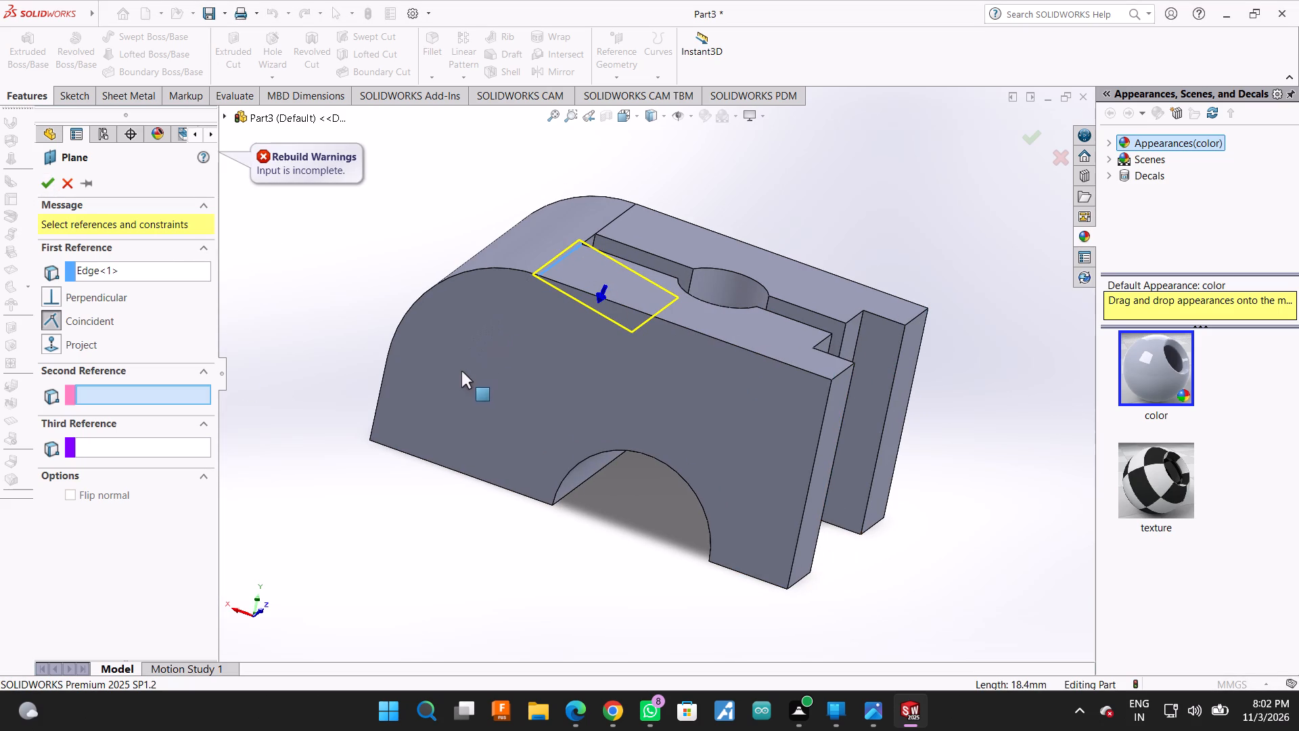
middle_drag(330, 445, 402, 371)
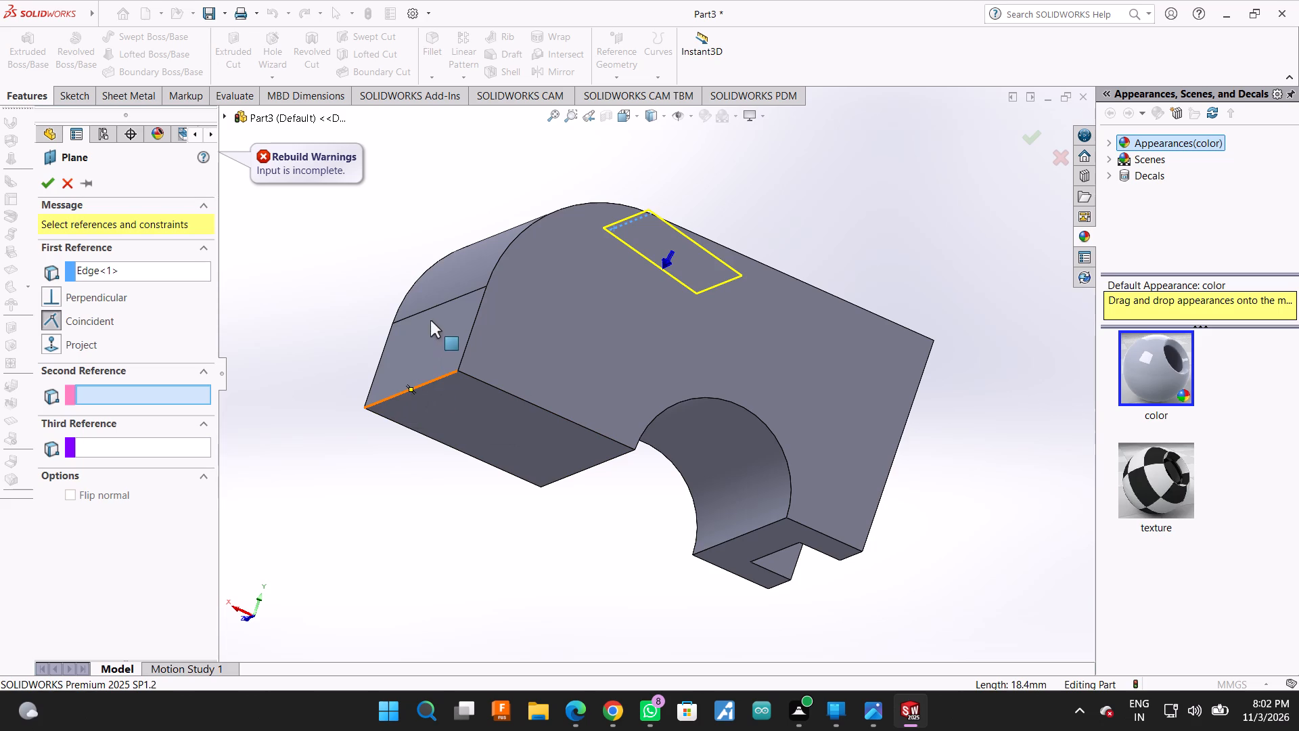
click(445, 302)
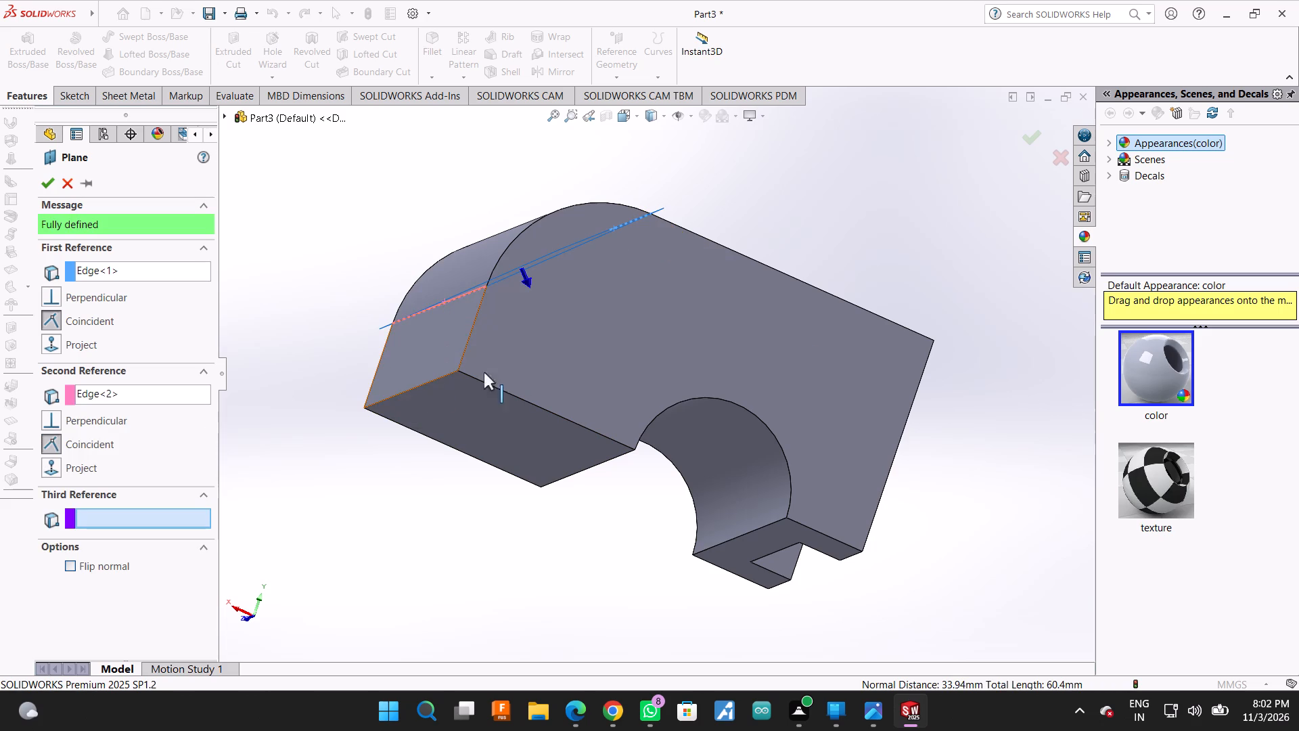
Flip the normal of the reference plane across the fillet.
middle_drag(857, 240, 892, 341)
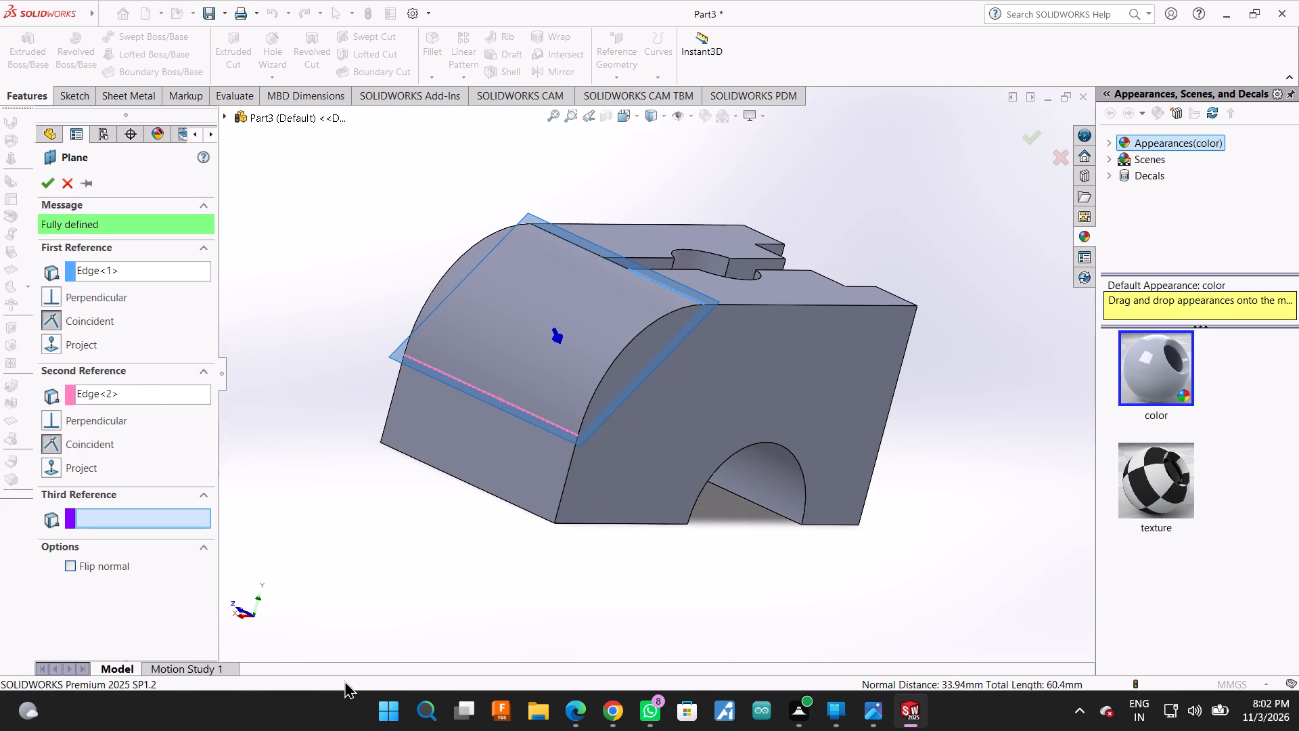
middle_click(380, 684)
scroll(393, 573, up, 2)
middle_drag(519, 559, 517, 559)
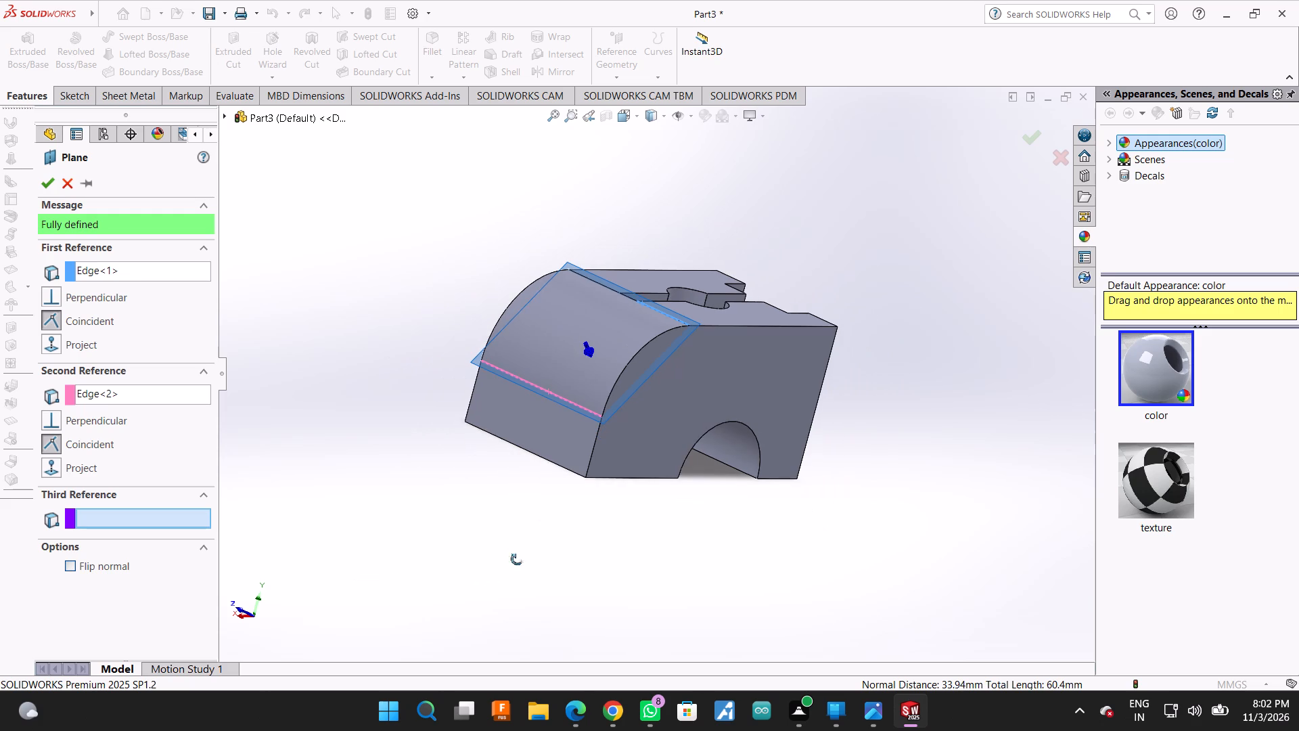
middle_drag(517, 559, 657, 606)
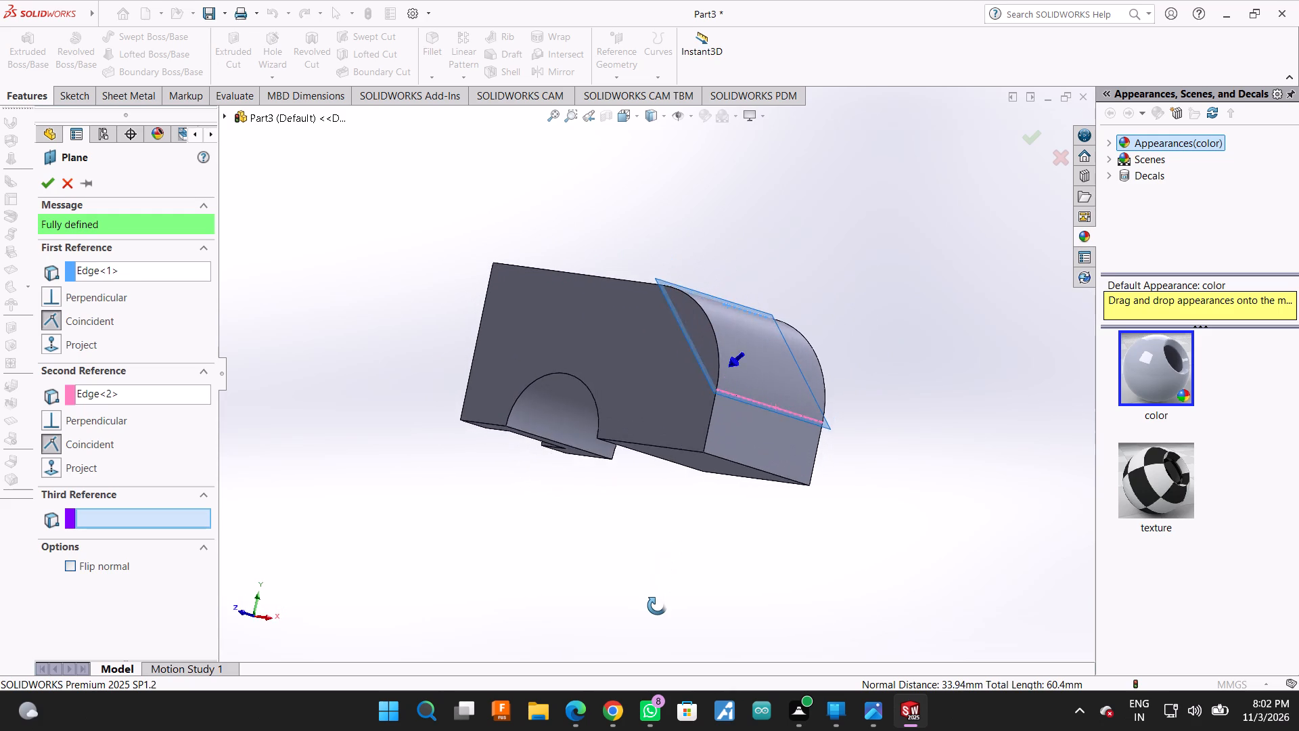
middle_drag(657, 606, 642, 613)
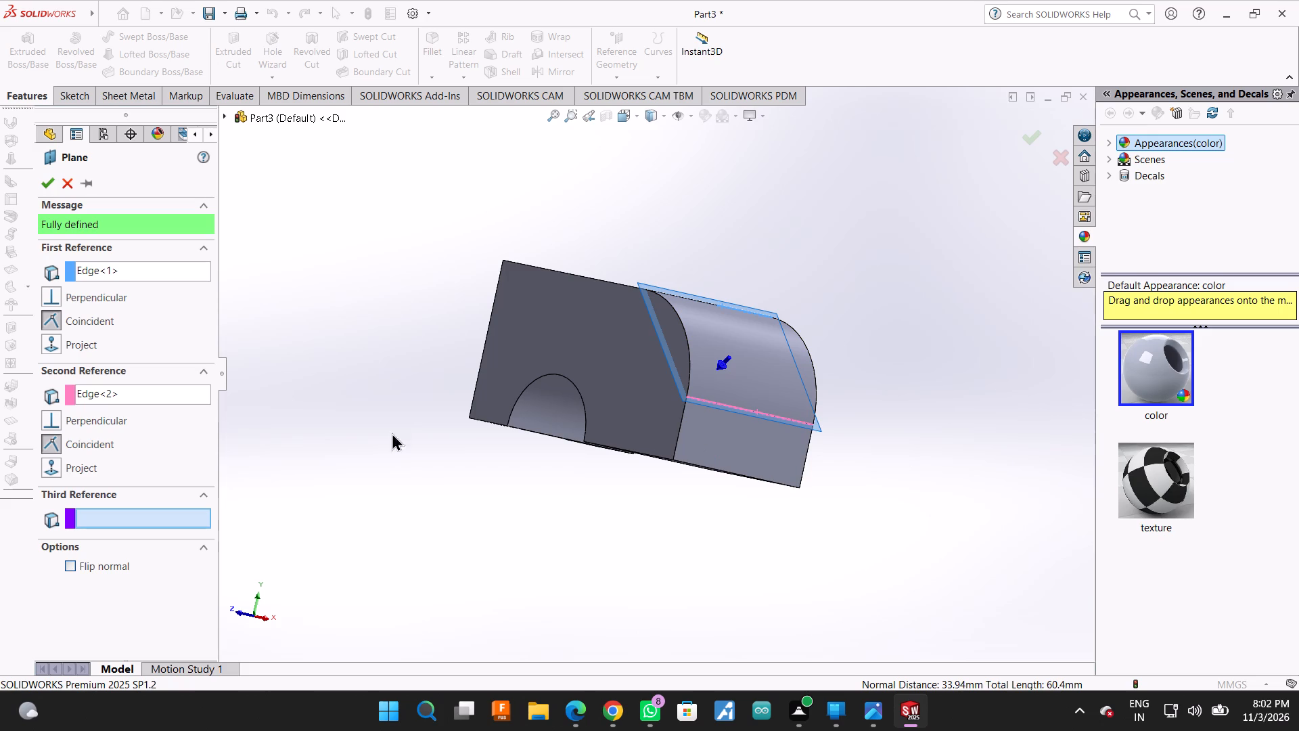
middle_drag(618, 516, 679, 539)
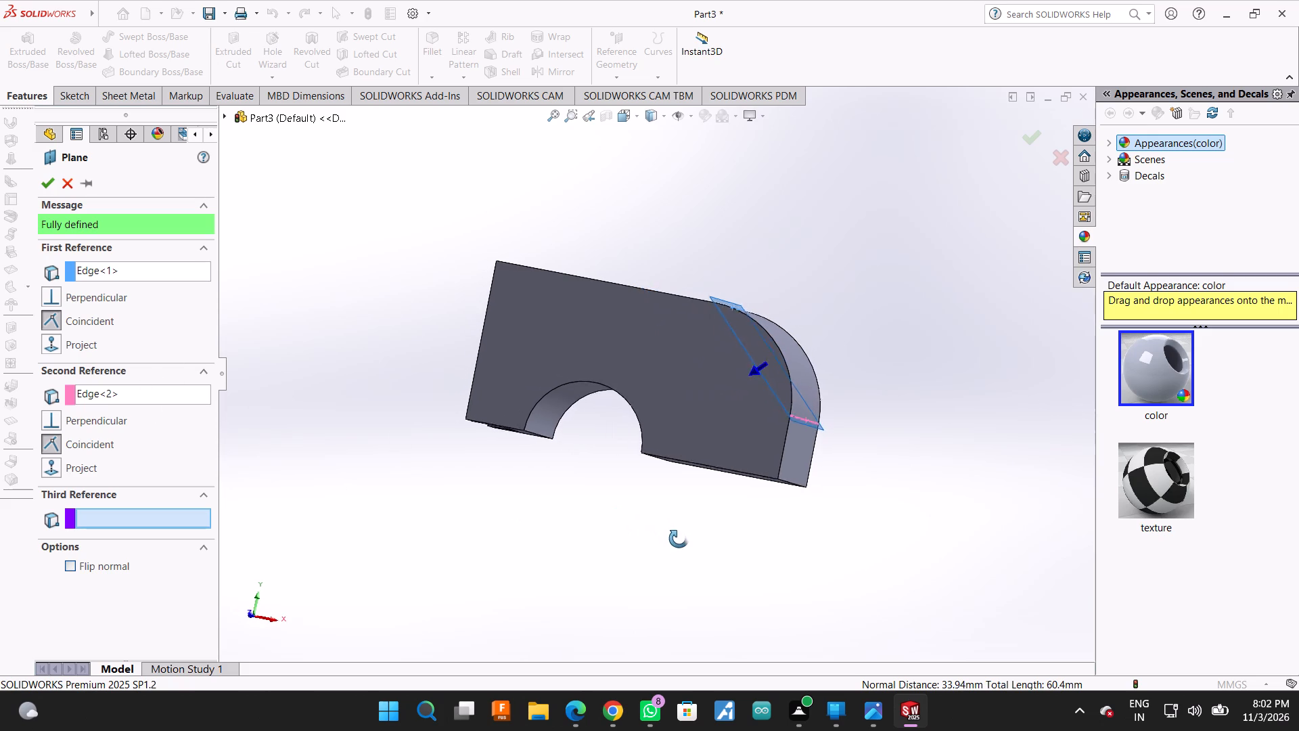
middle_drag(679, 539, 666, 548)
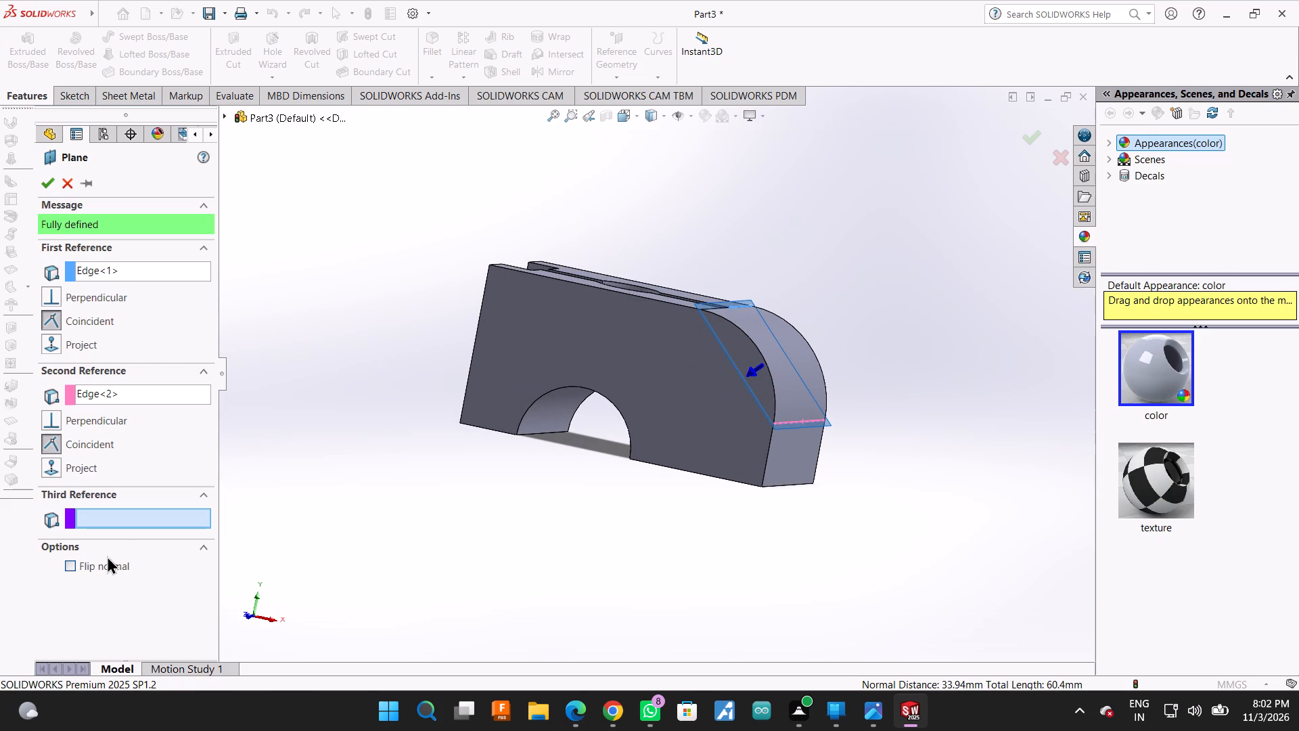
click(68, 564)
click(68, 564)
click(72, 568)
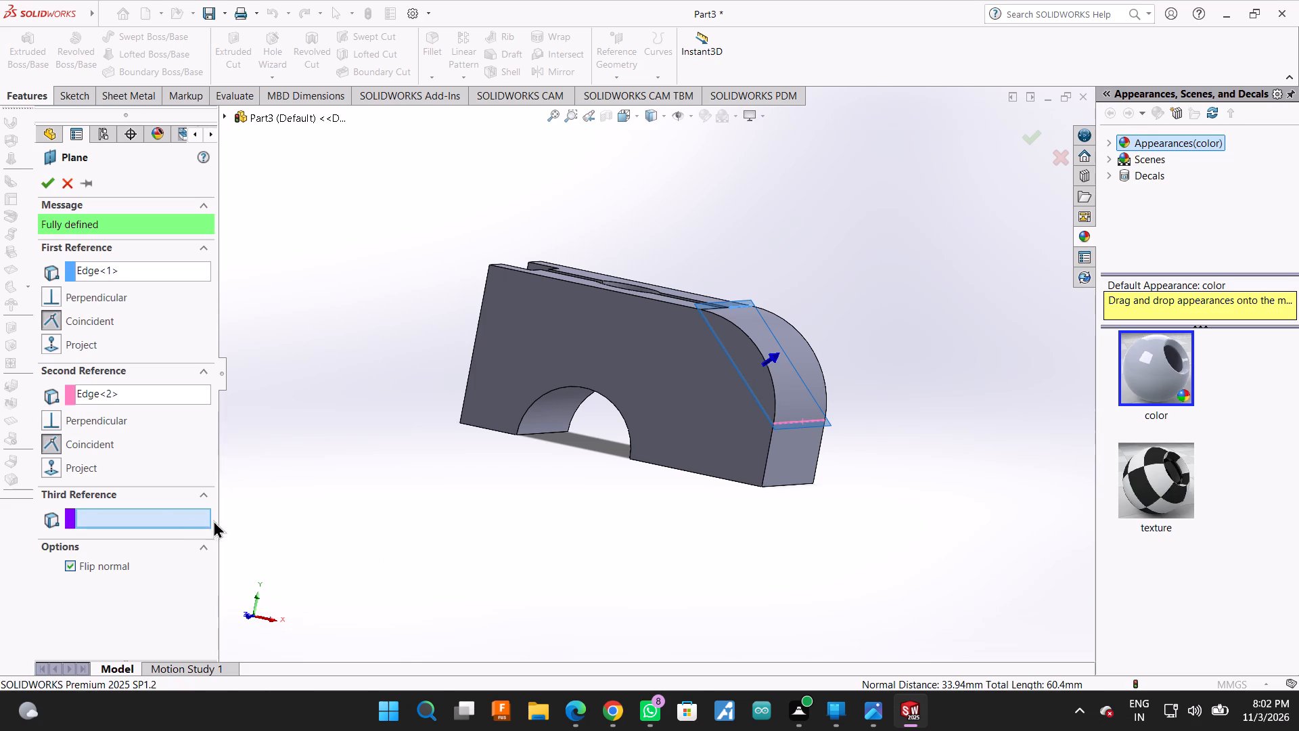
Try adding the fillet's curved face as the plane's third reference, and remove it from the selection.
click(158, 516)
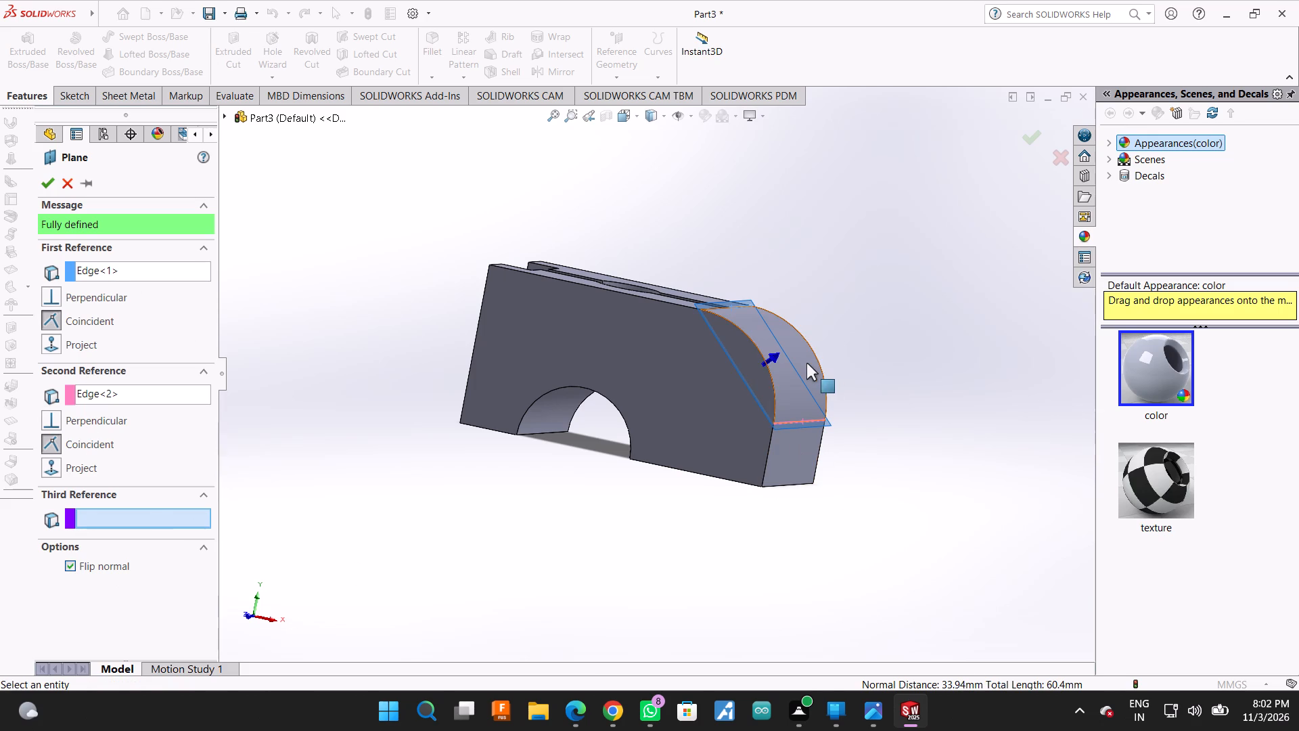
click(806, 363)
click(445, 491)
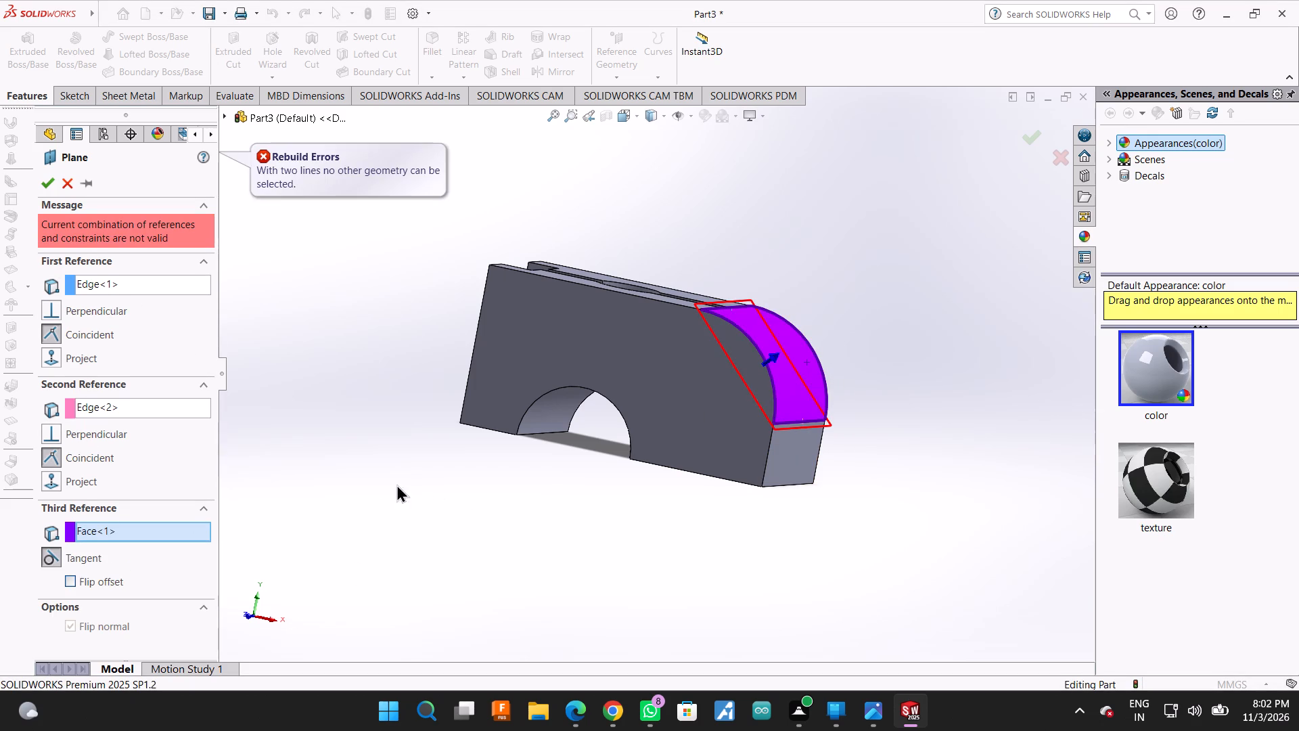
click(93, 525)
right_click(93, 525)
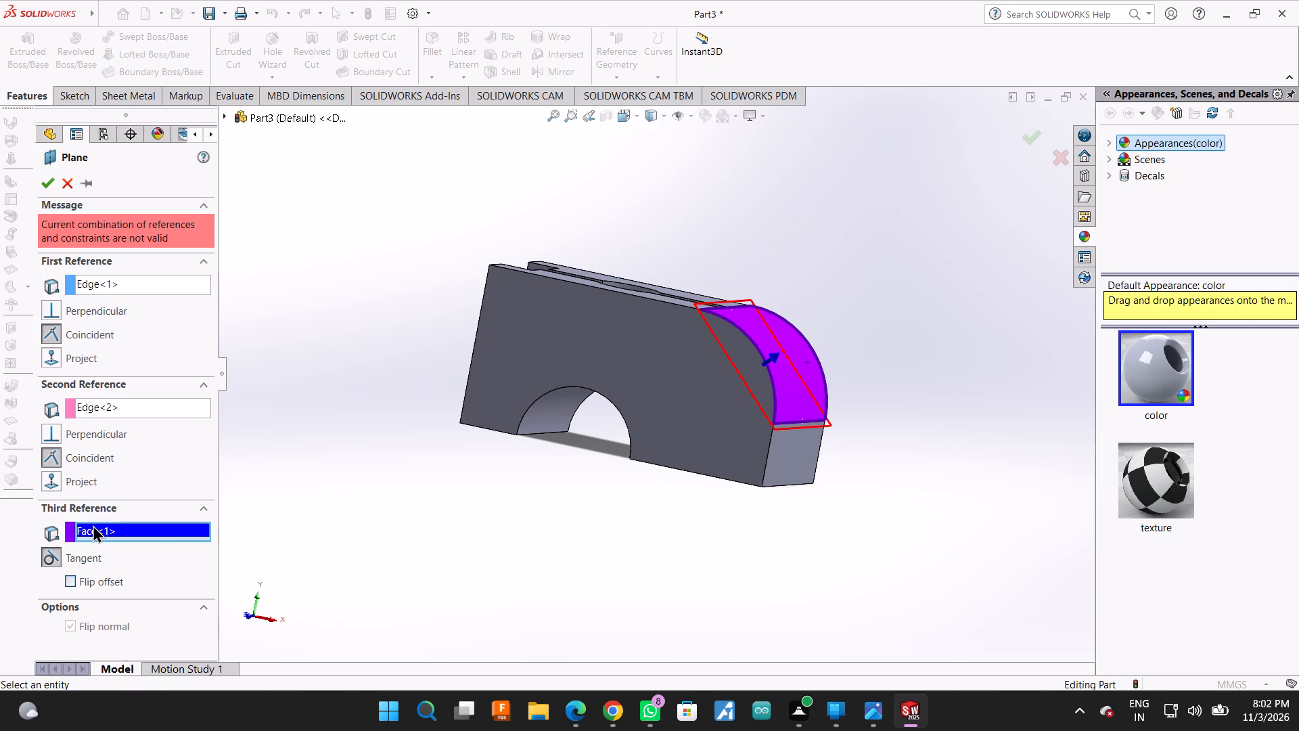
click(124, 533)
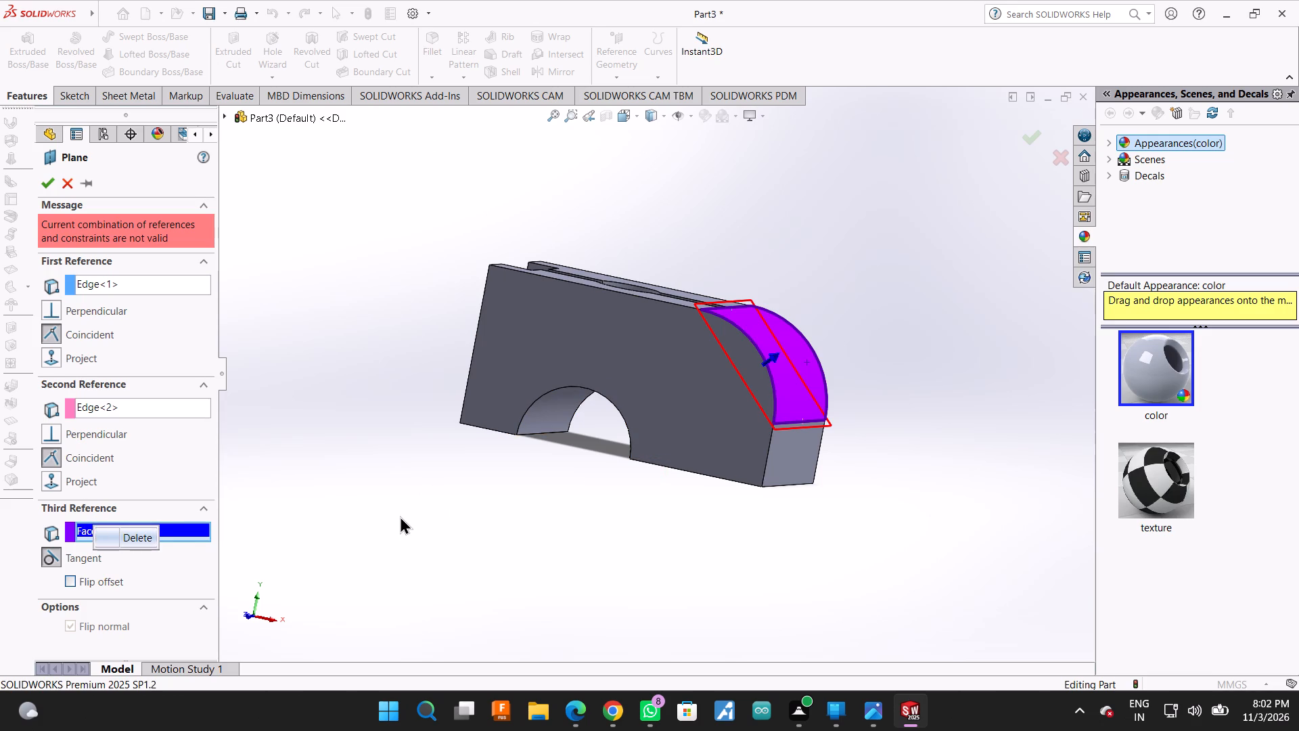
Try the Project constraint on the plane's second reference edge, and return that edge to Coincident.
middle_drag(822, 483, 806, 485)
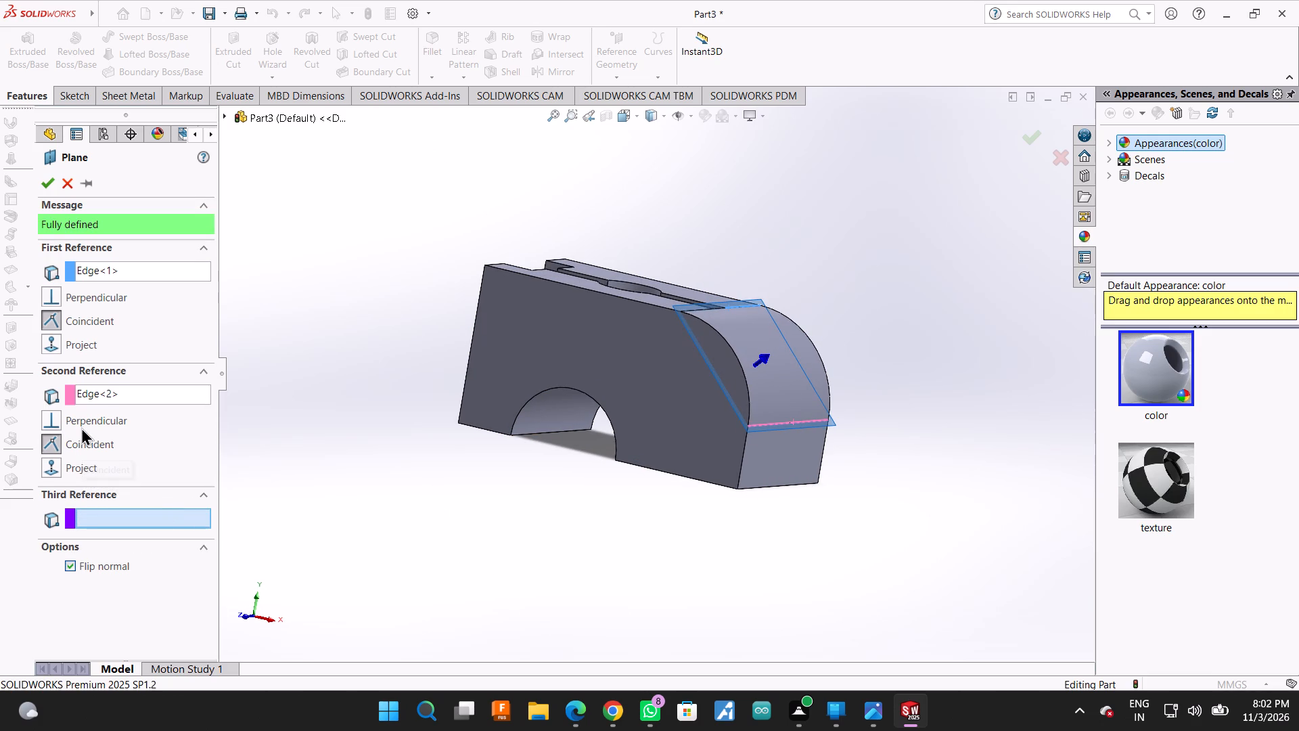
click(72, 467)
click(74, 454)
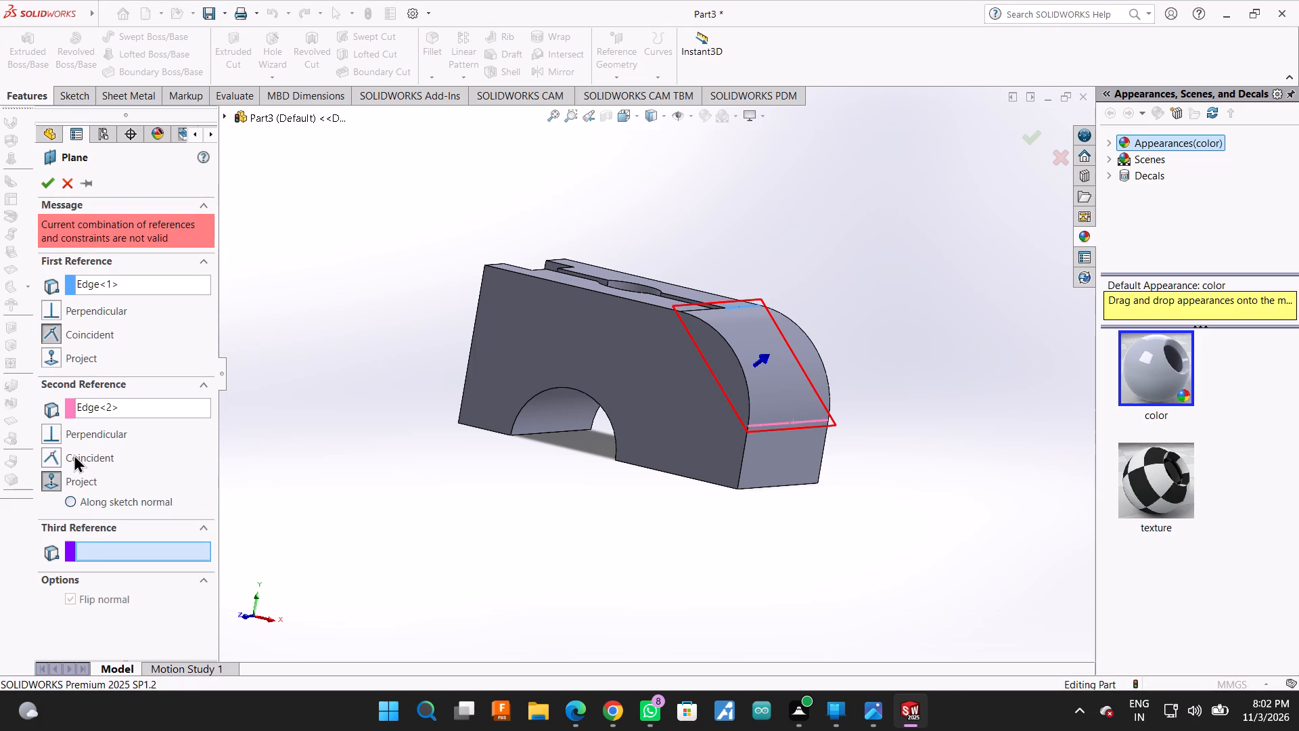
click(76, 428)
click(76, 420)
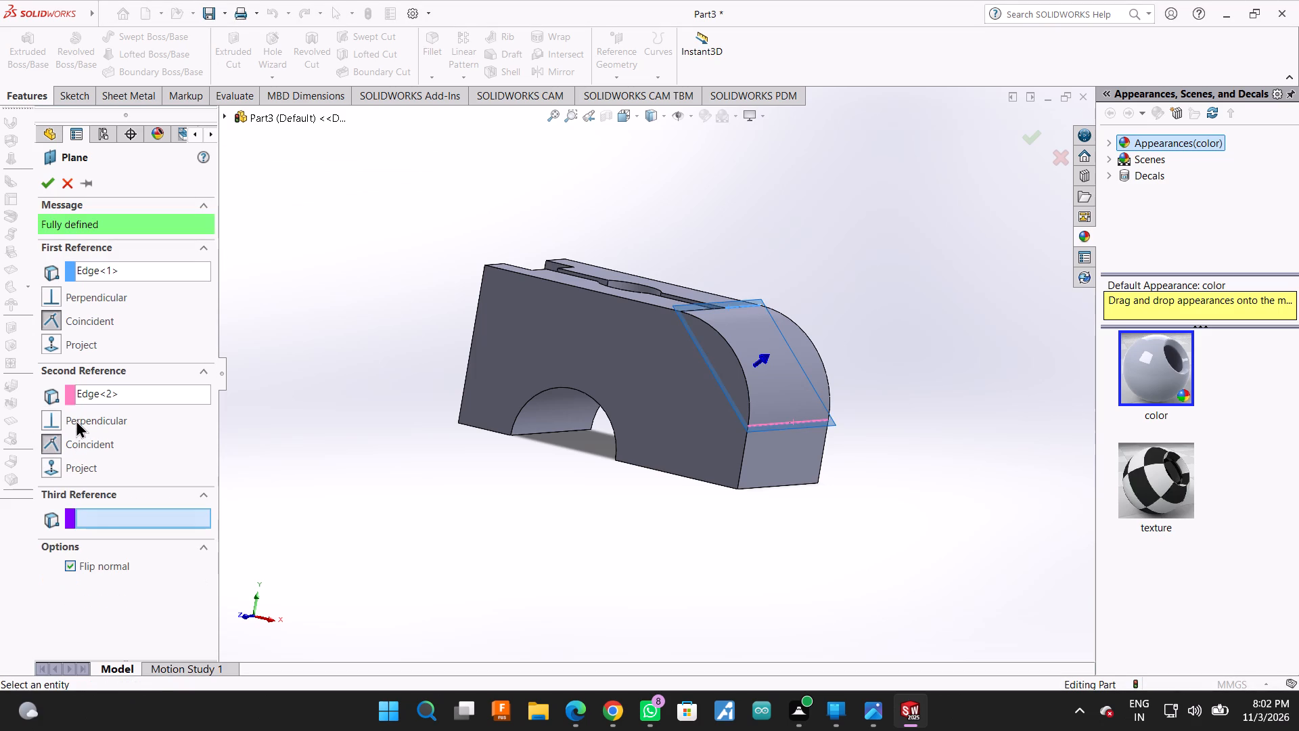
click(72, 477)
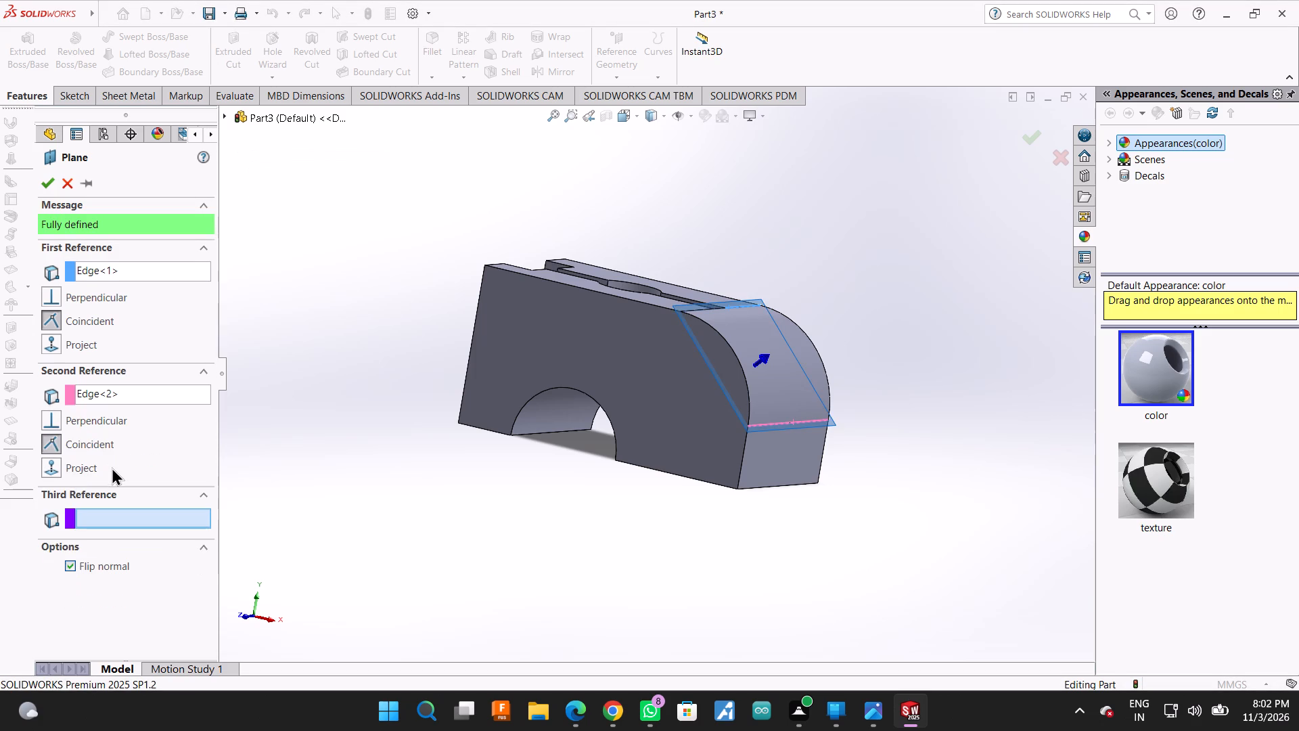
Dismiss the antivirus notification and accept the reference plane through the fillet's two edges.
scroll(112, 467, up, 1)
scroll(126, 388, down, 1)
middle_drag(938, 435, 1011, 544)
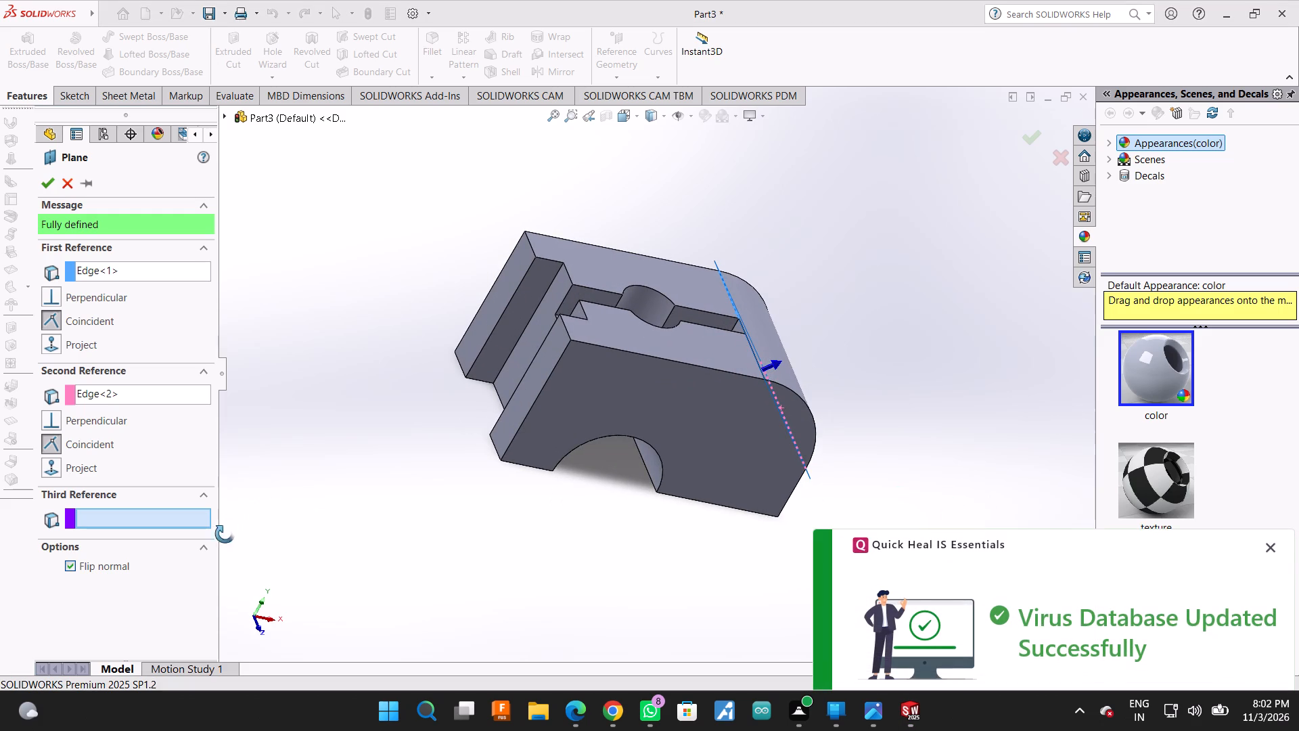
click(1272, 547)
click(45, 186)
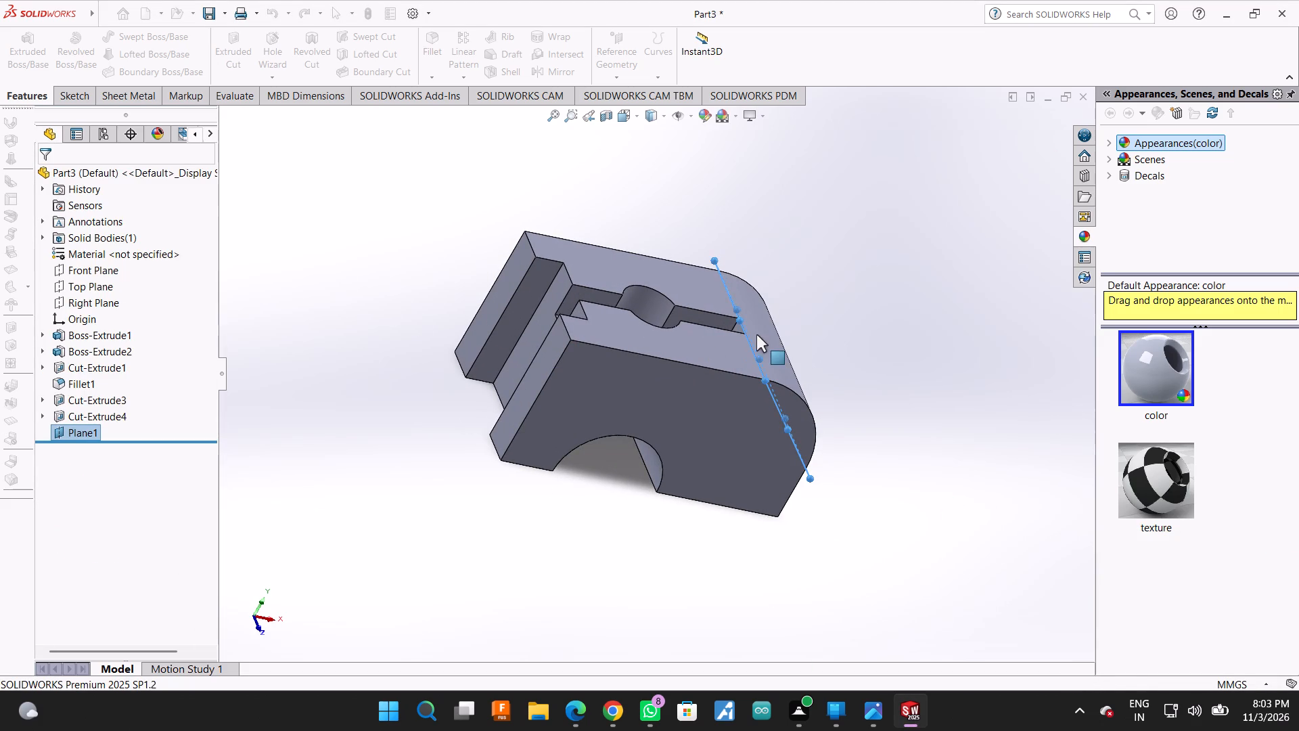
Sketch a closed rectangle about 34 x 30 mm on the fillet's reference plane, spanning between the fillet's two edges.
middle_drag(790, 329, 734, 350)
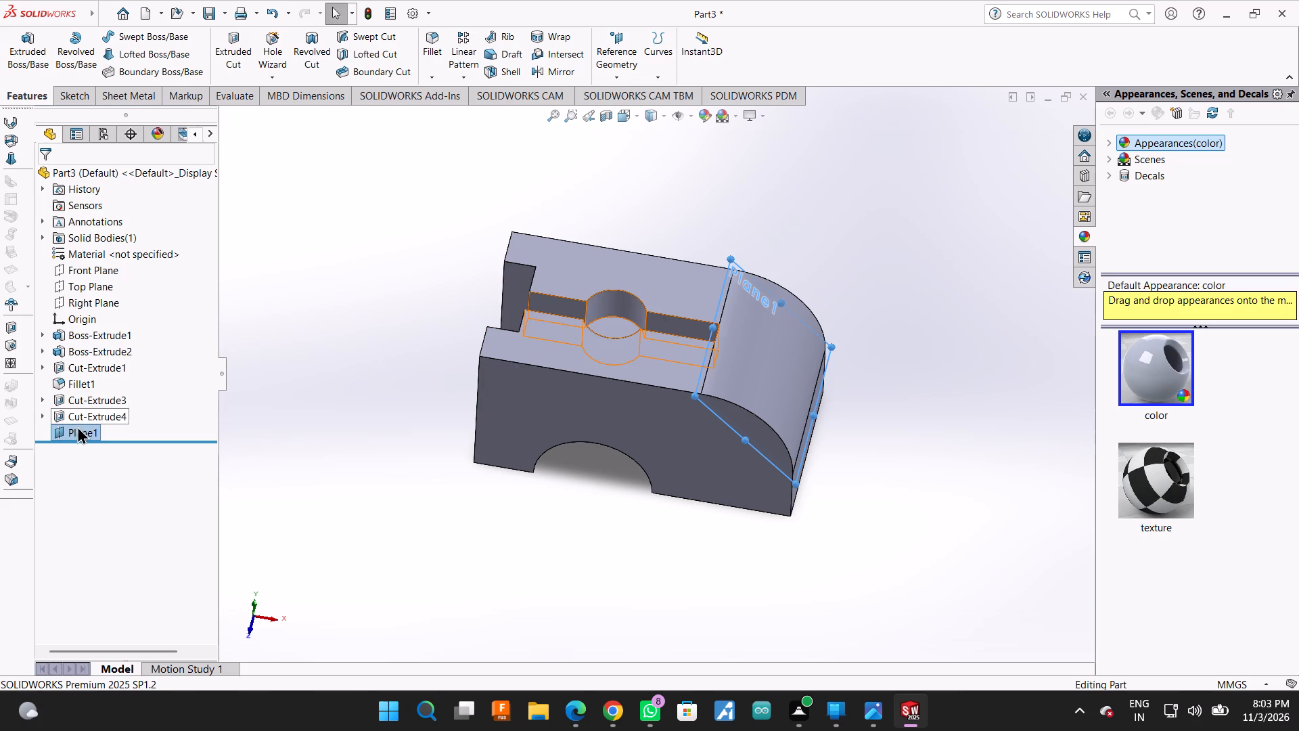
click(75, 428)
click(89, 403)
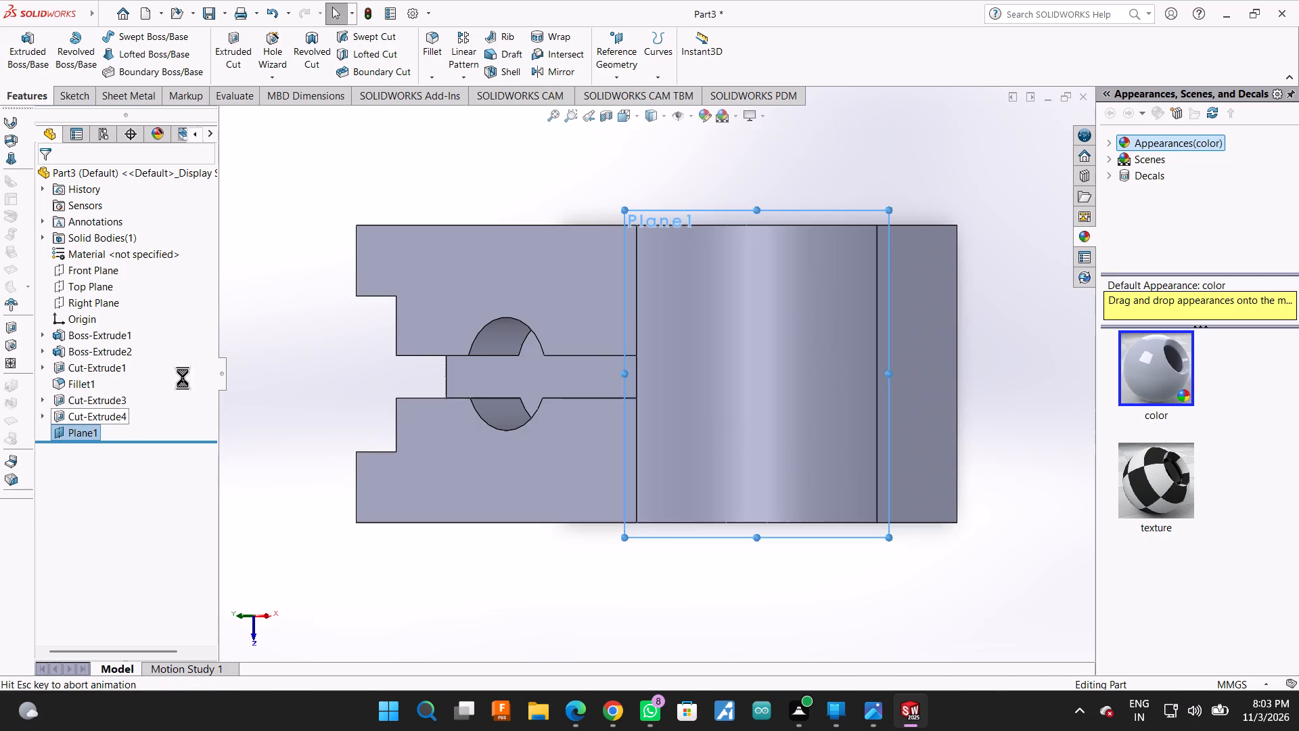
click(96, 42)
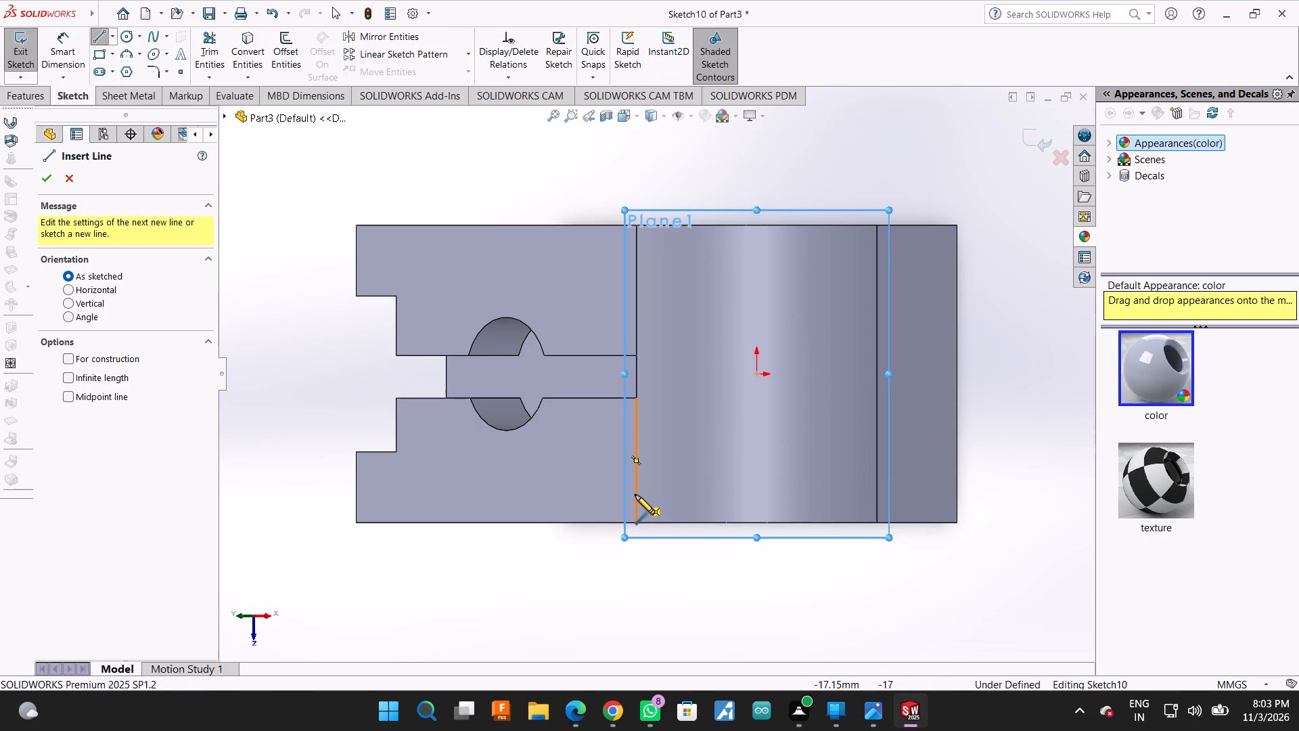
click(635, 495)
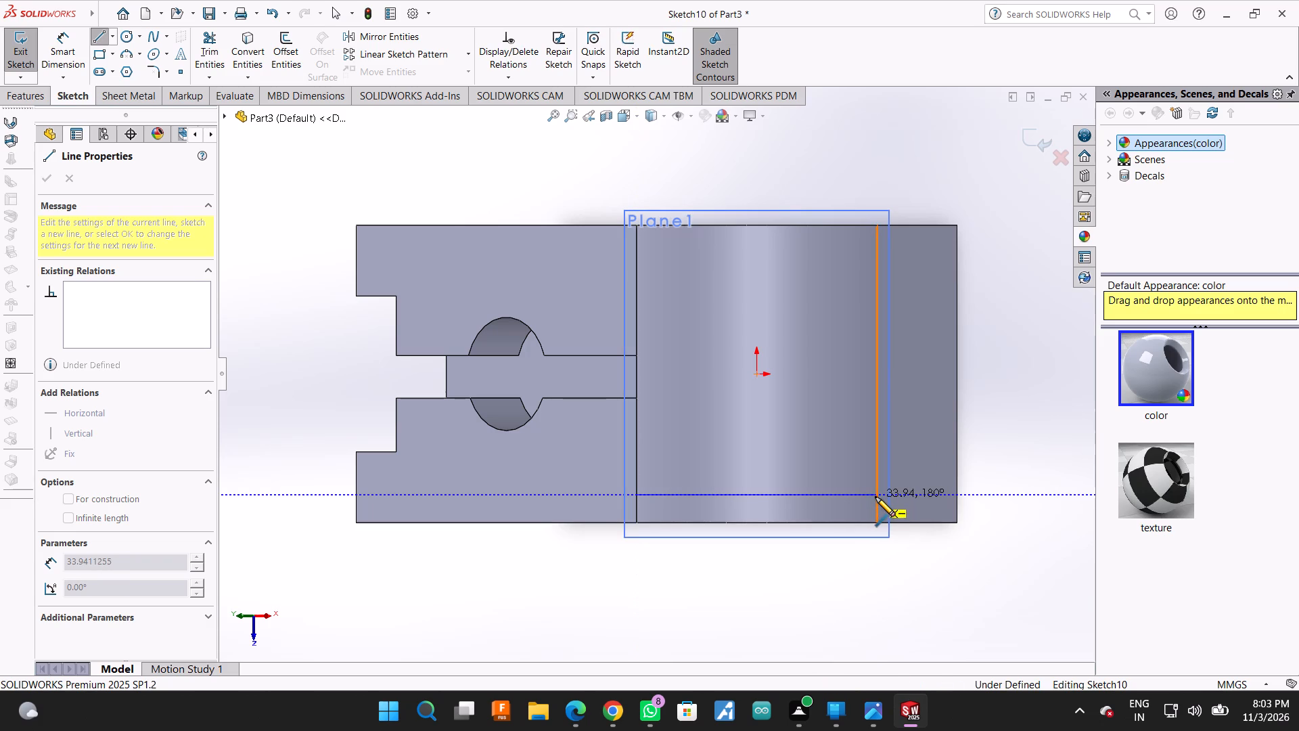
click(875, 497)
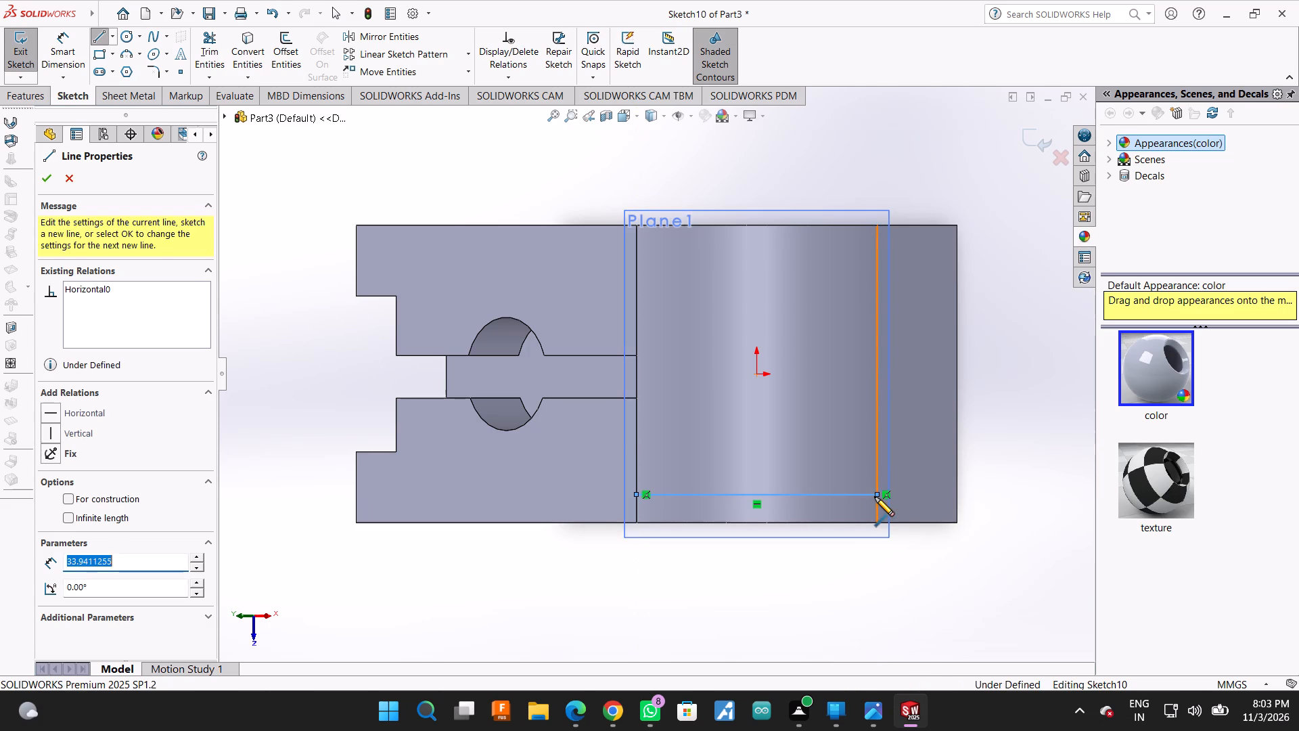
click(876, 280)
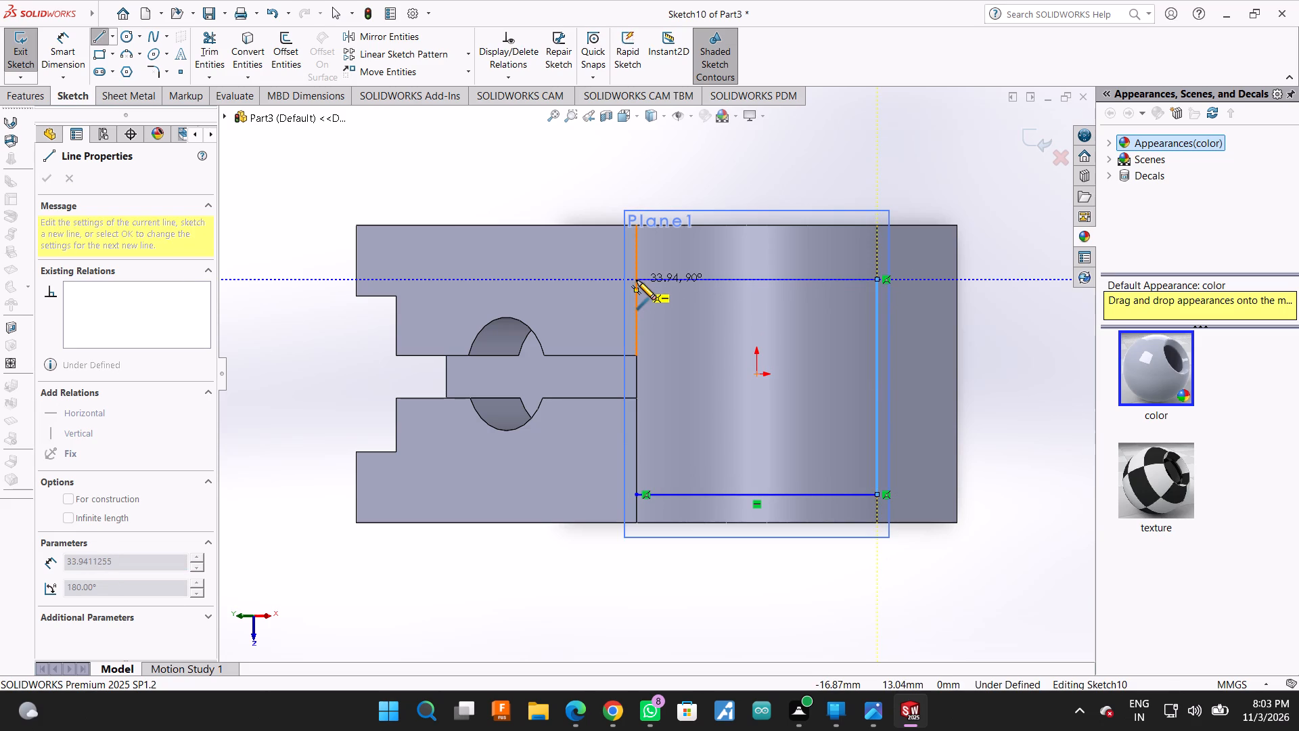
click(637, 280)
click(634, 495)
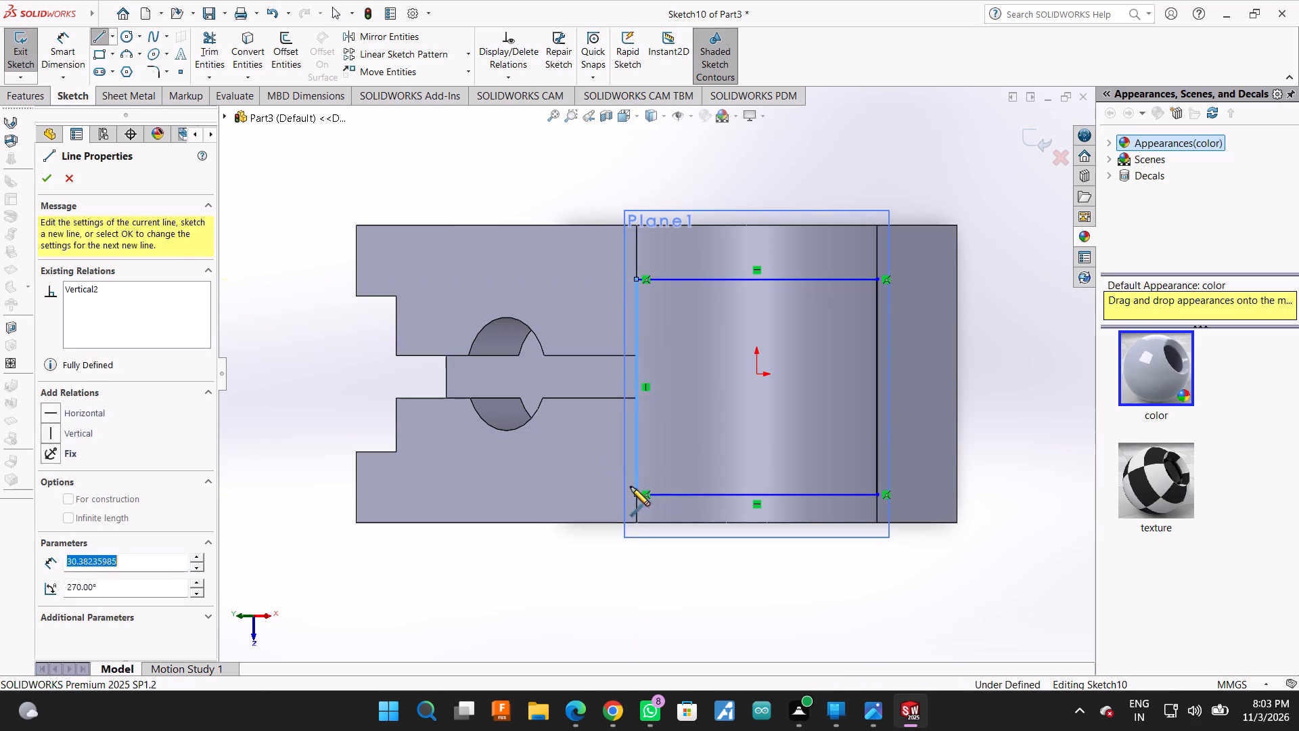
Dimension the rectangle's two cross lines 10 mm from the block's nearest side edges.
click(61, 31)
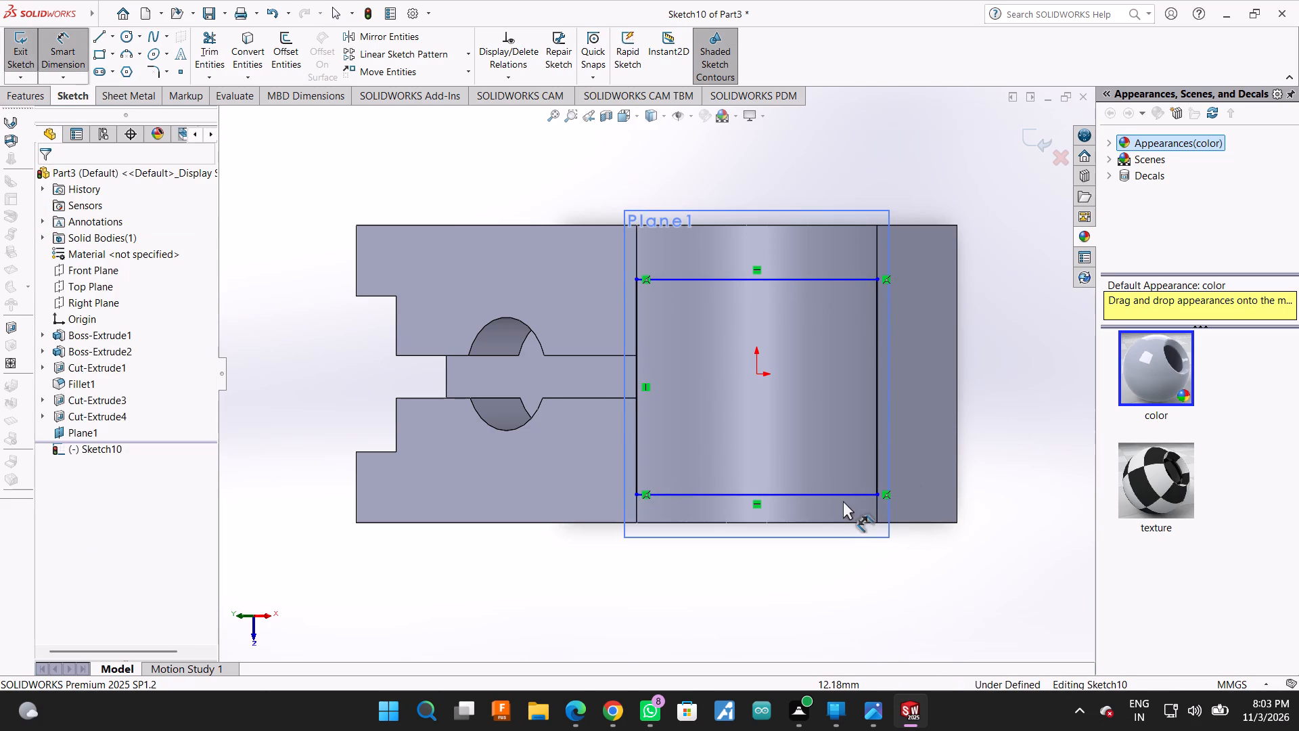
click(846, 492)
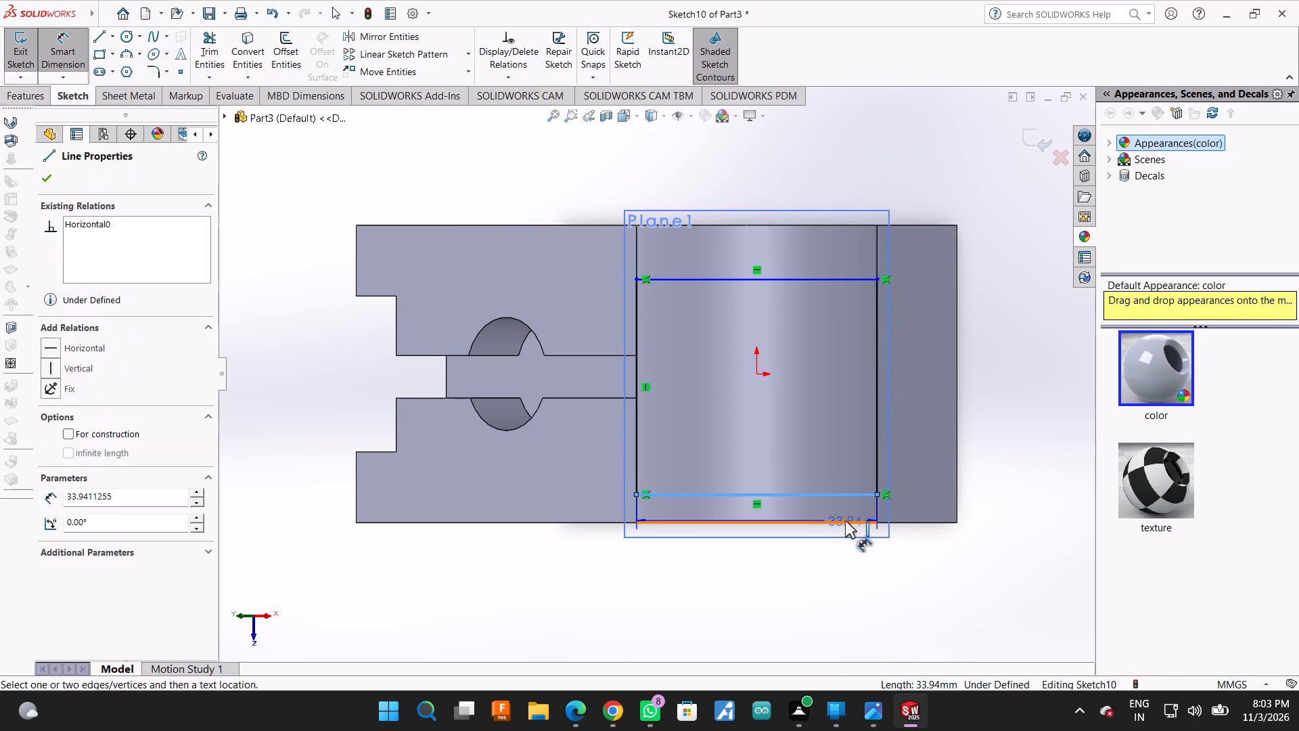
click(845, 523)
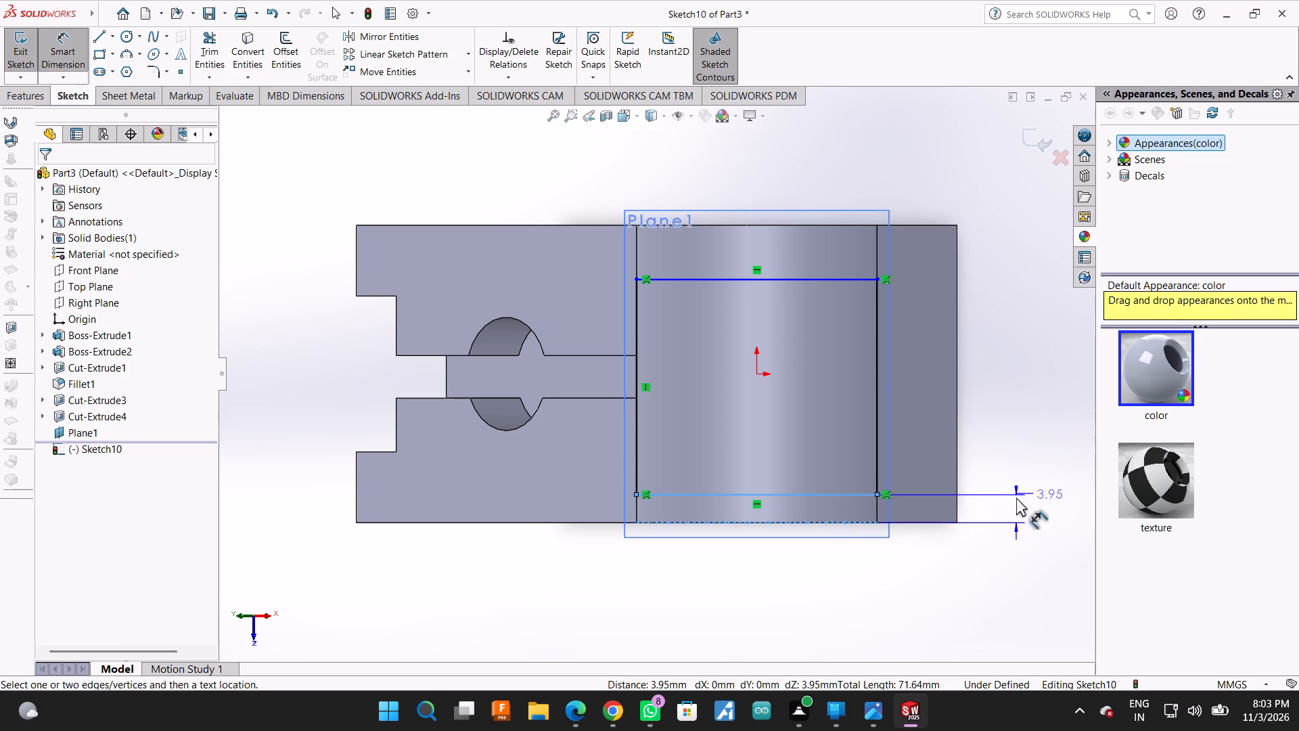
click(1015, 512)
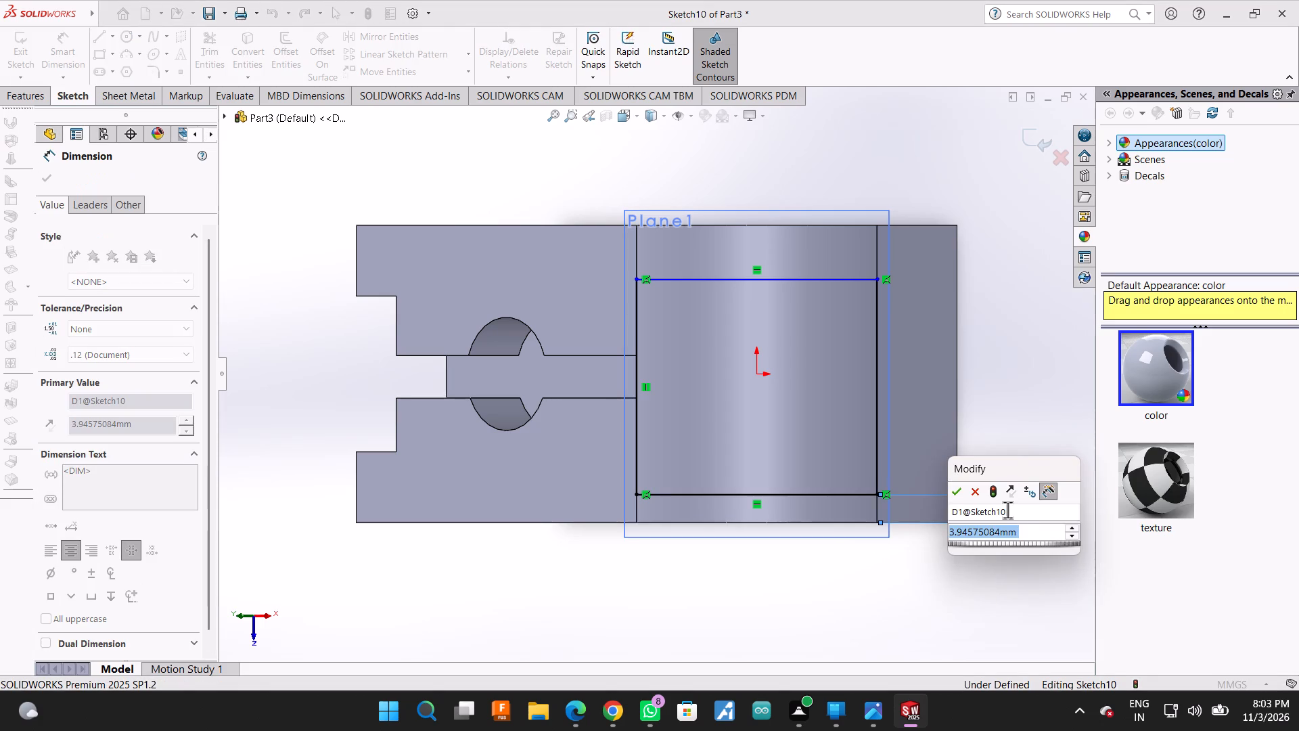
text(10)
key(Return)
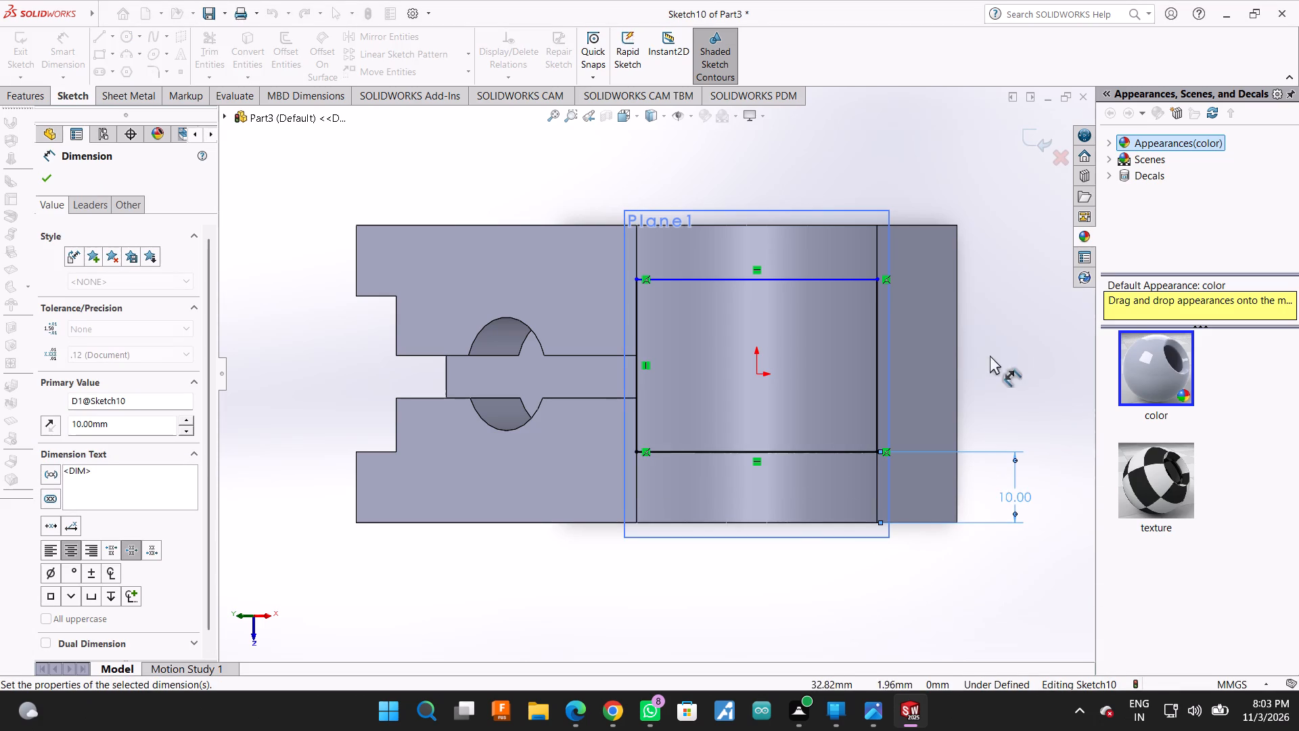
click(815, 282)
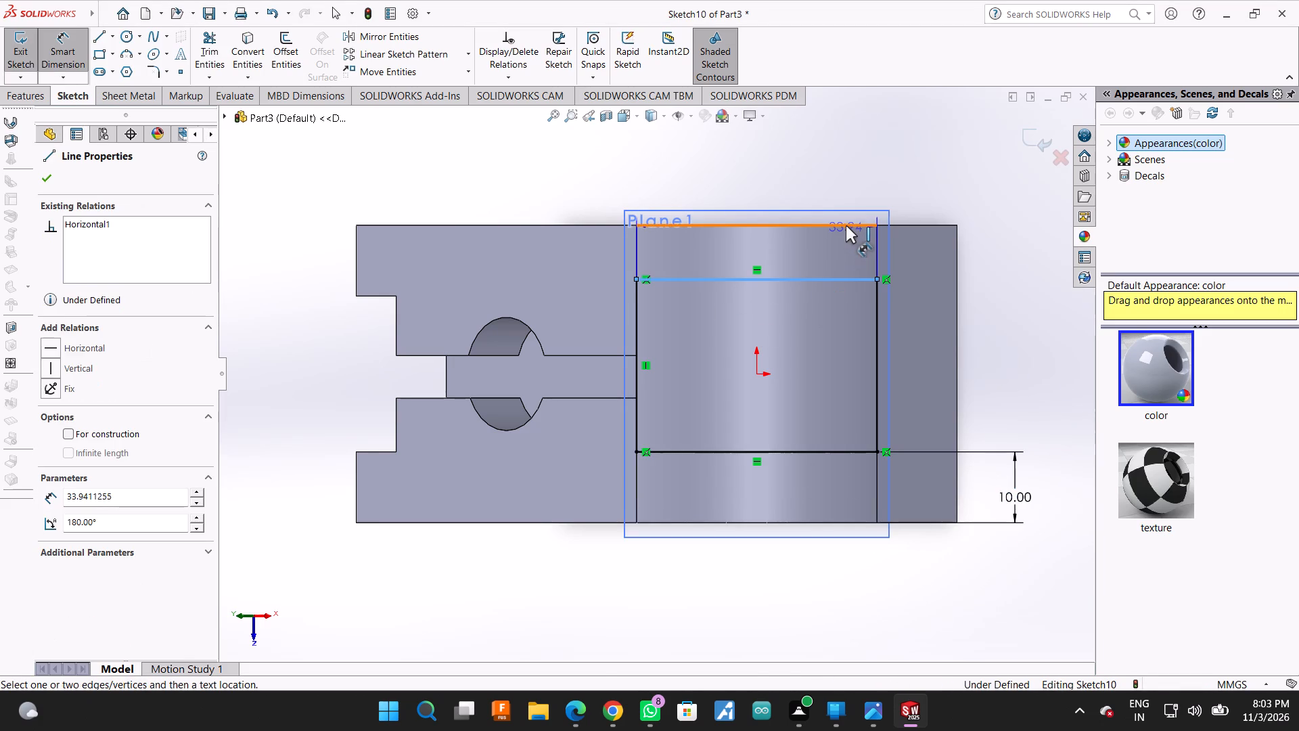
click(846, 225)
click(990, 244)
text(10)
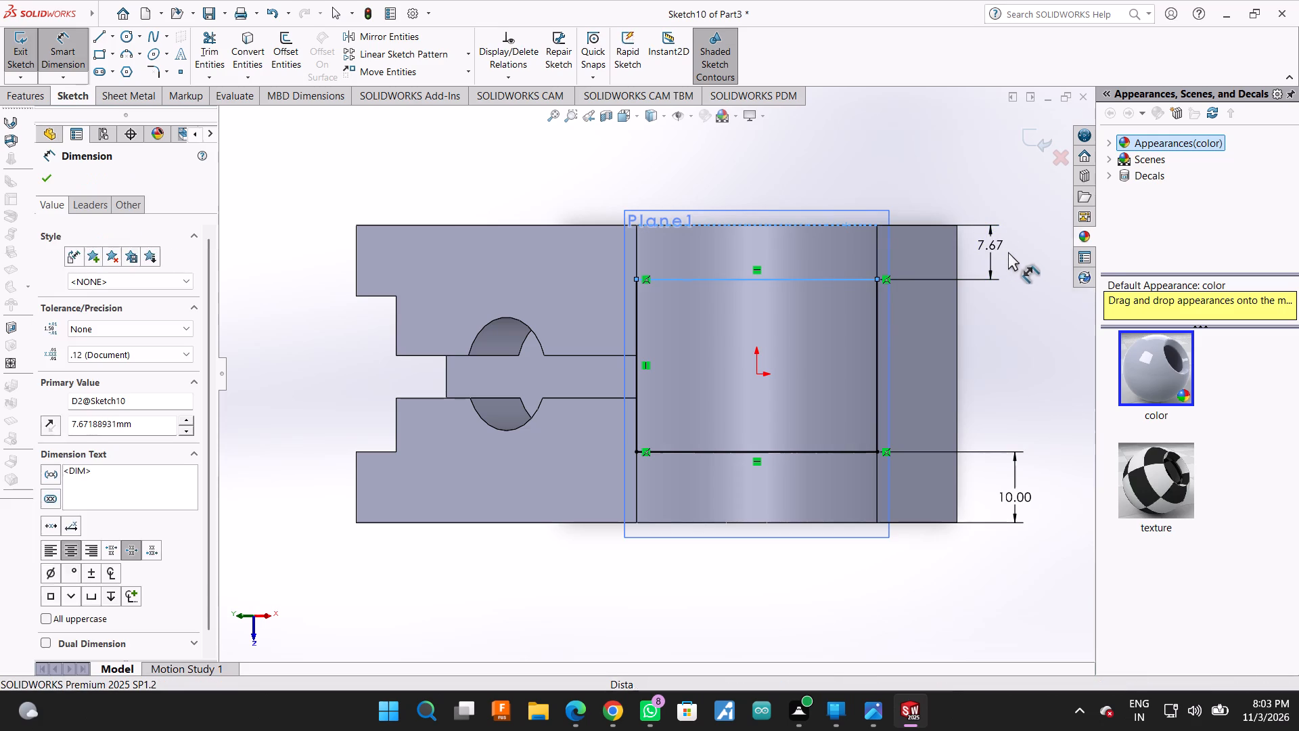
key(Return)
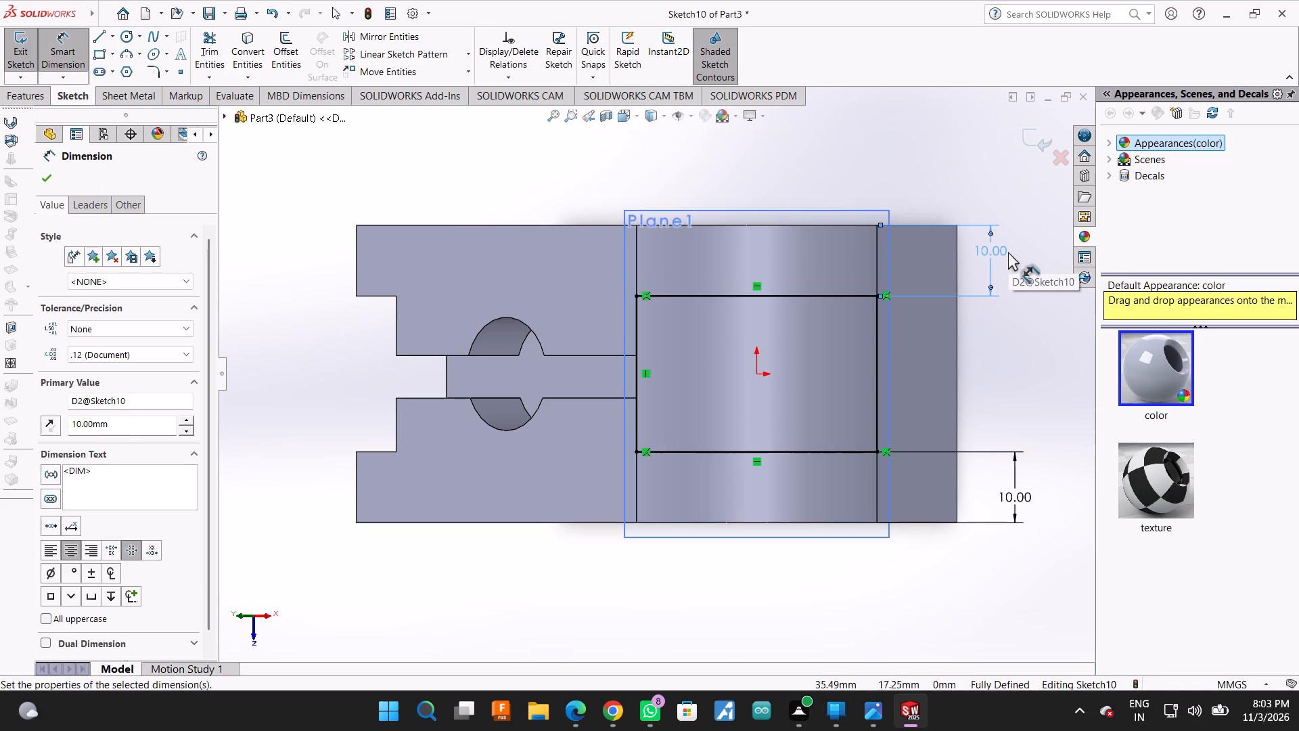
middle_drag(934, 602, 953, 491)
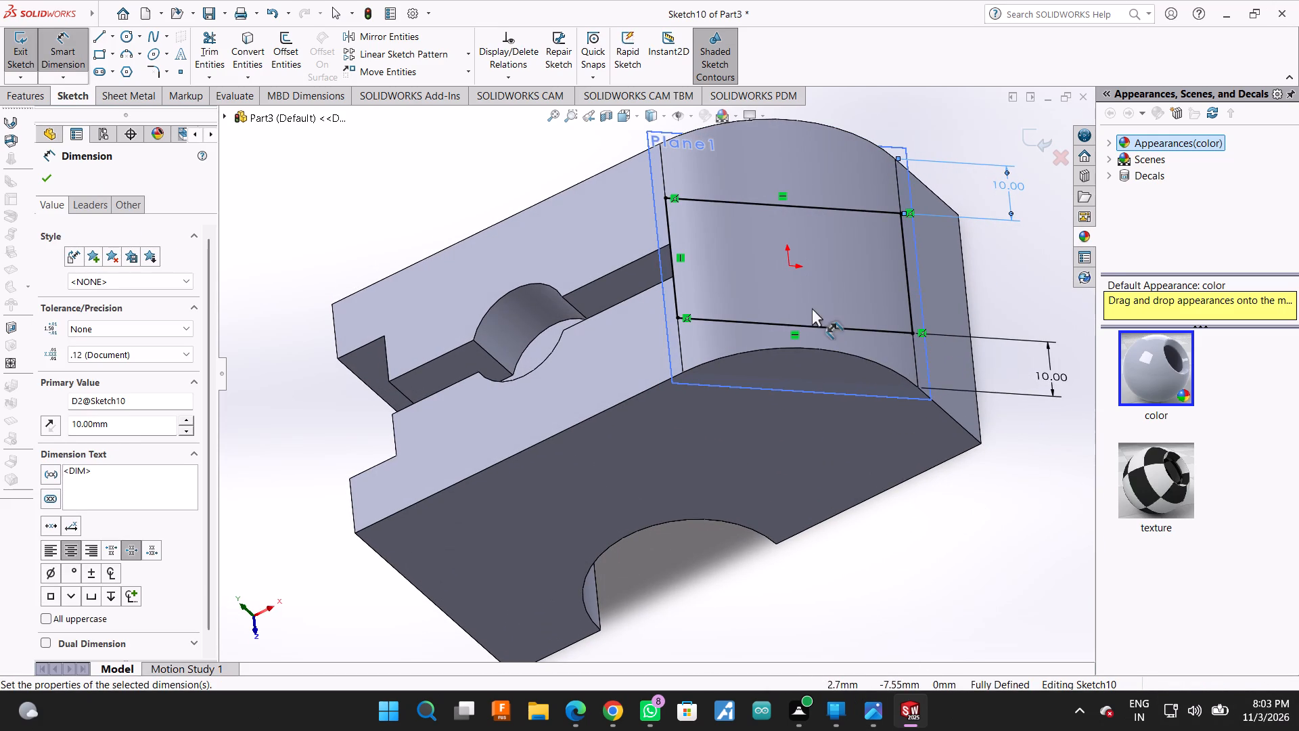
click(56, 179)
Cut-extrude the rectangle through the fillet with blind depths of 10 mm in both directions from the sketch plane.
click(29, 97)
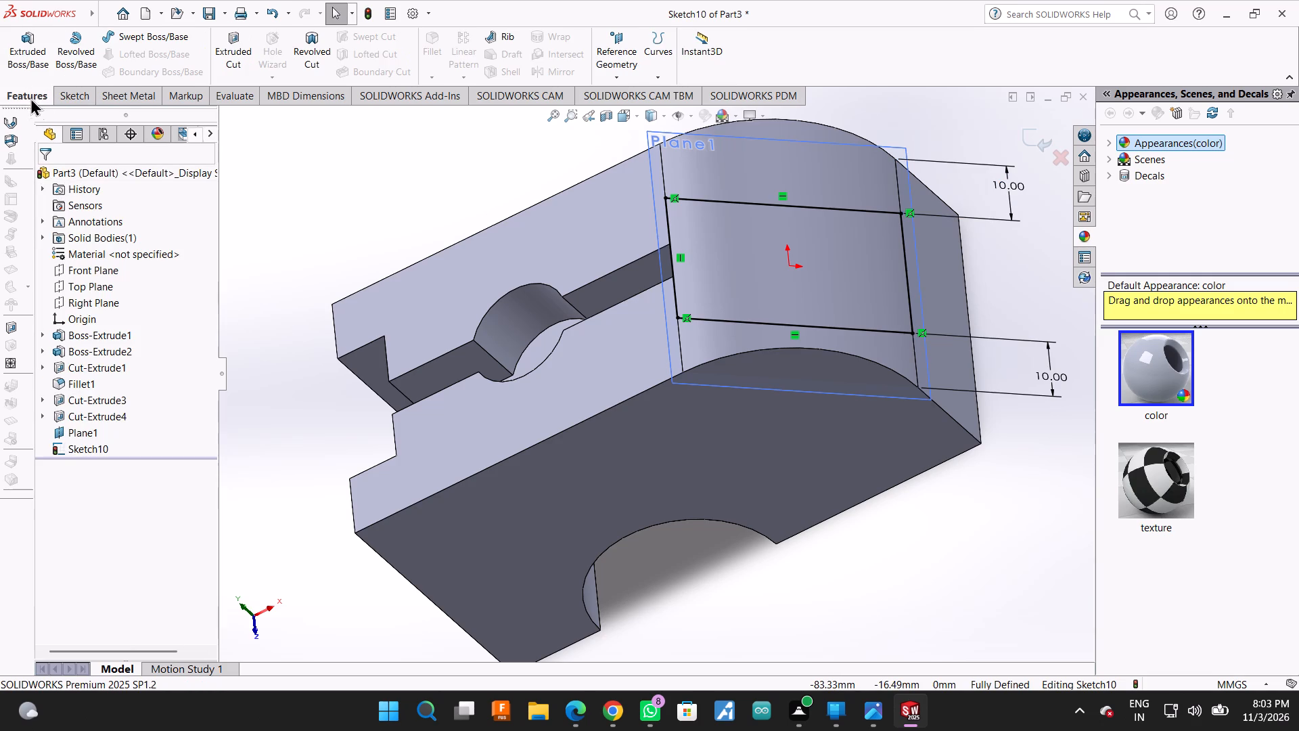
click(233, 46)
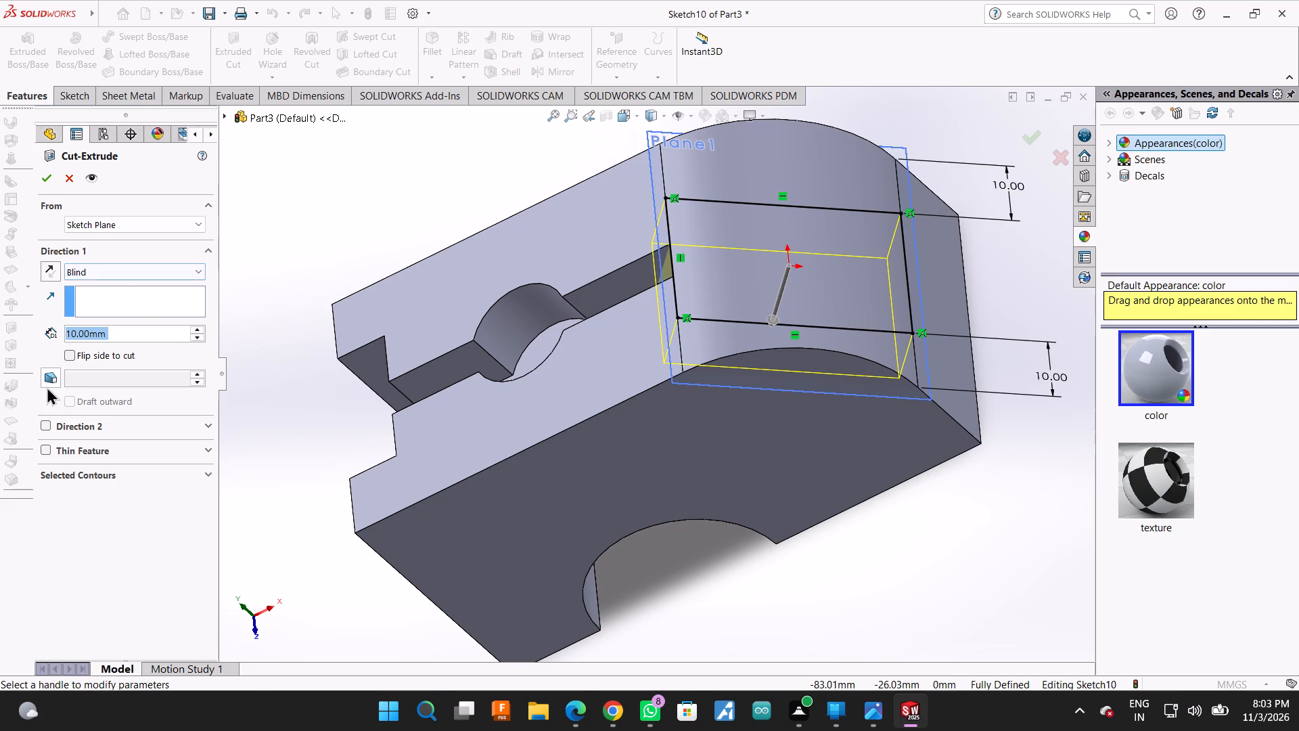
click(44, 422)
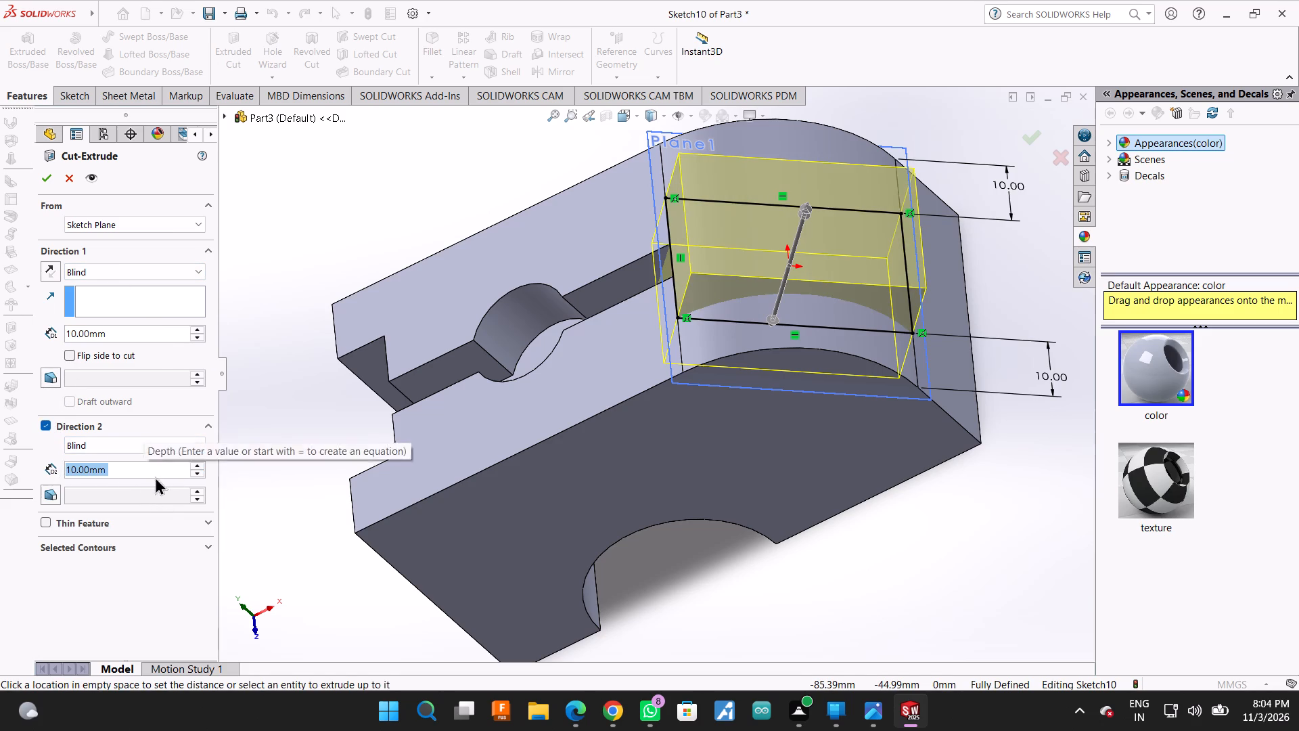
middle_drag(687, 594, 729, 544)
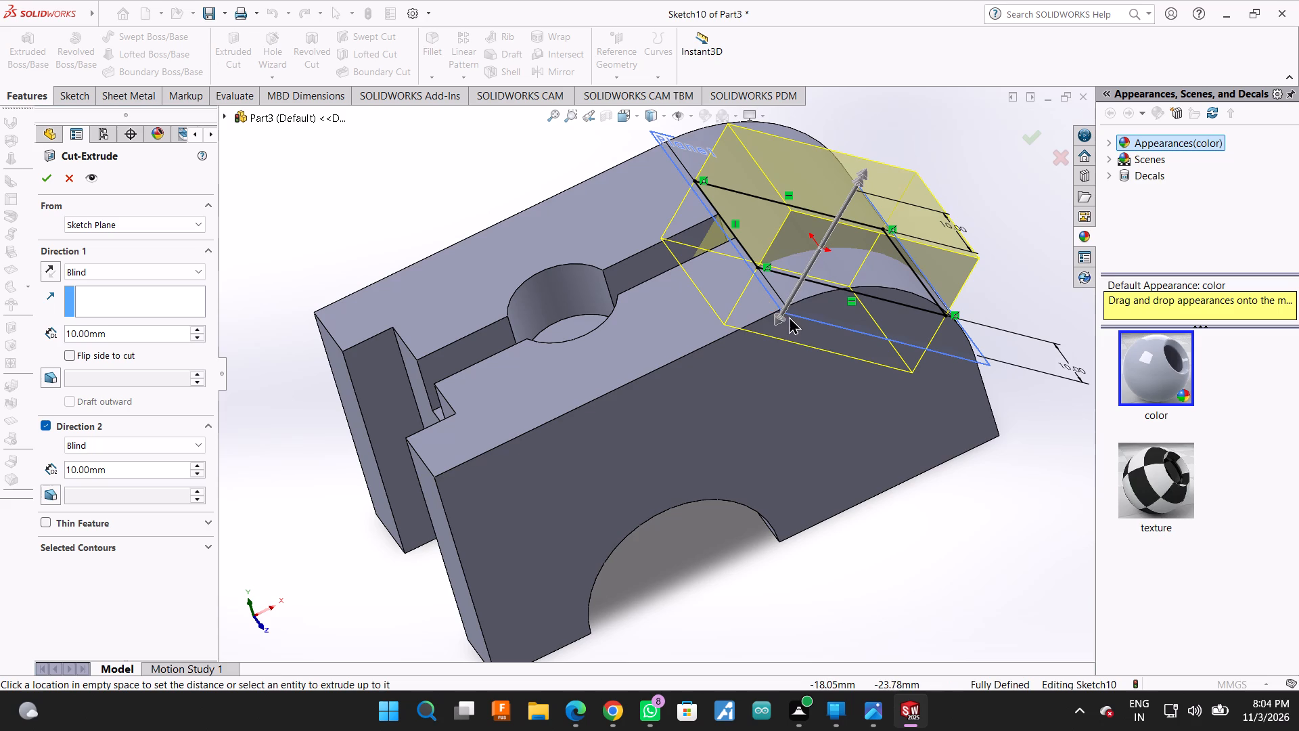
drag(777, 315, 766, 353)
middle_drag(959, 393, 910, 424)
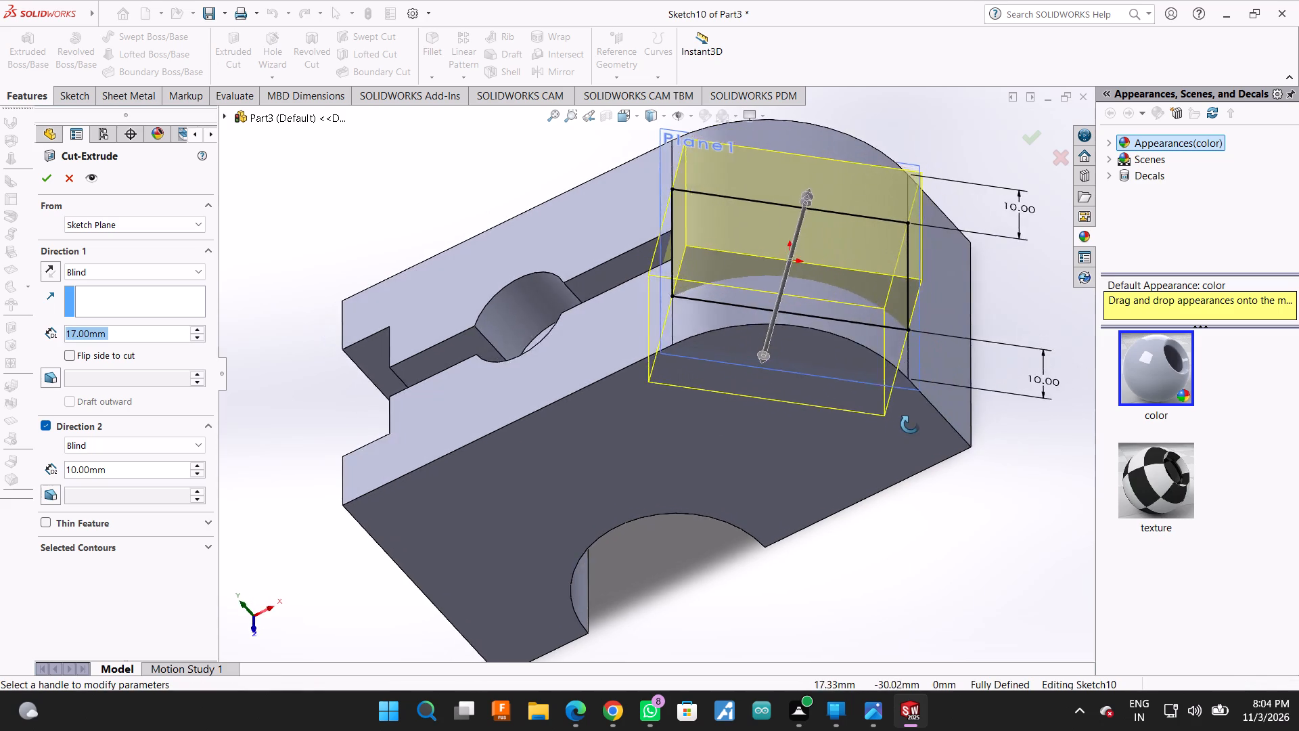
middle_drag(910, 424, 889, 492)
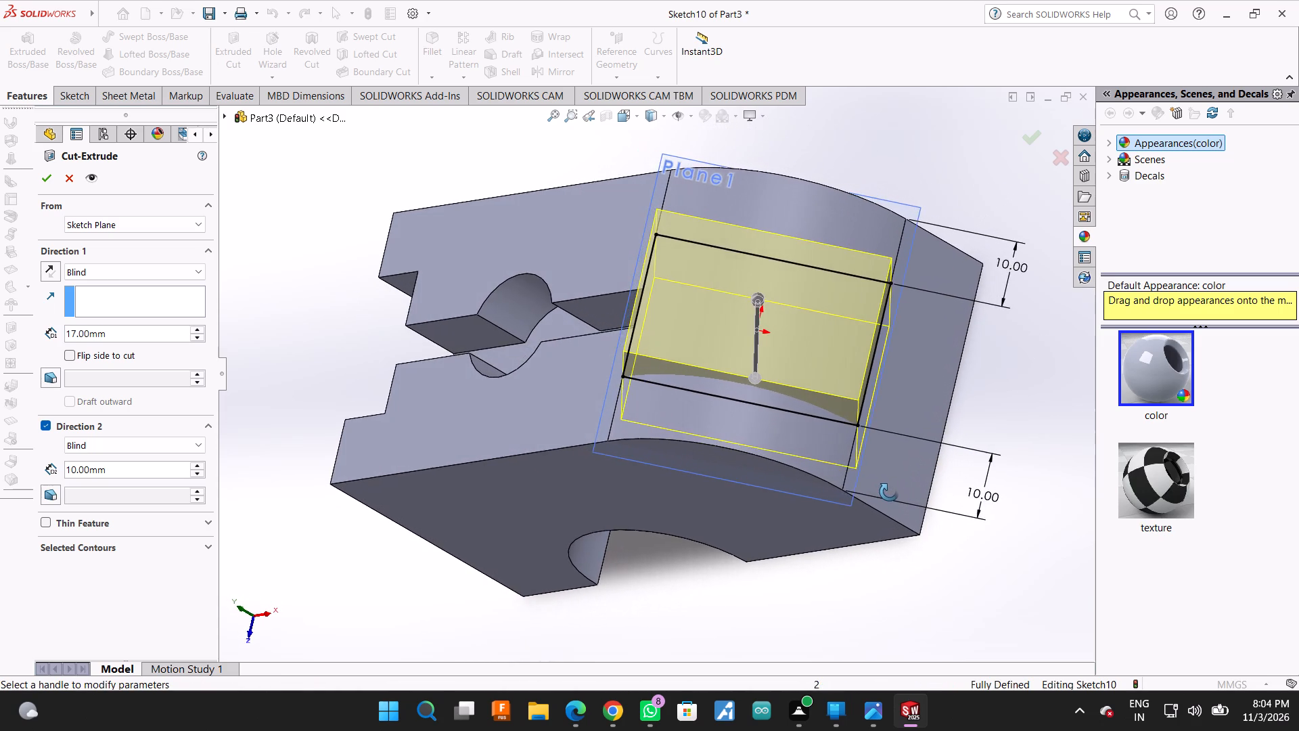
middle_drag(889, 492, 937, 374)
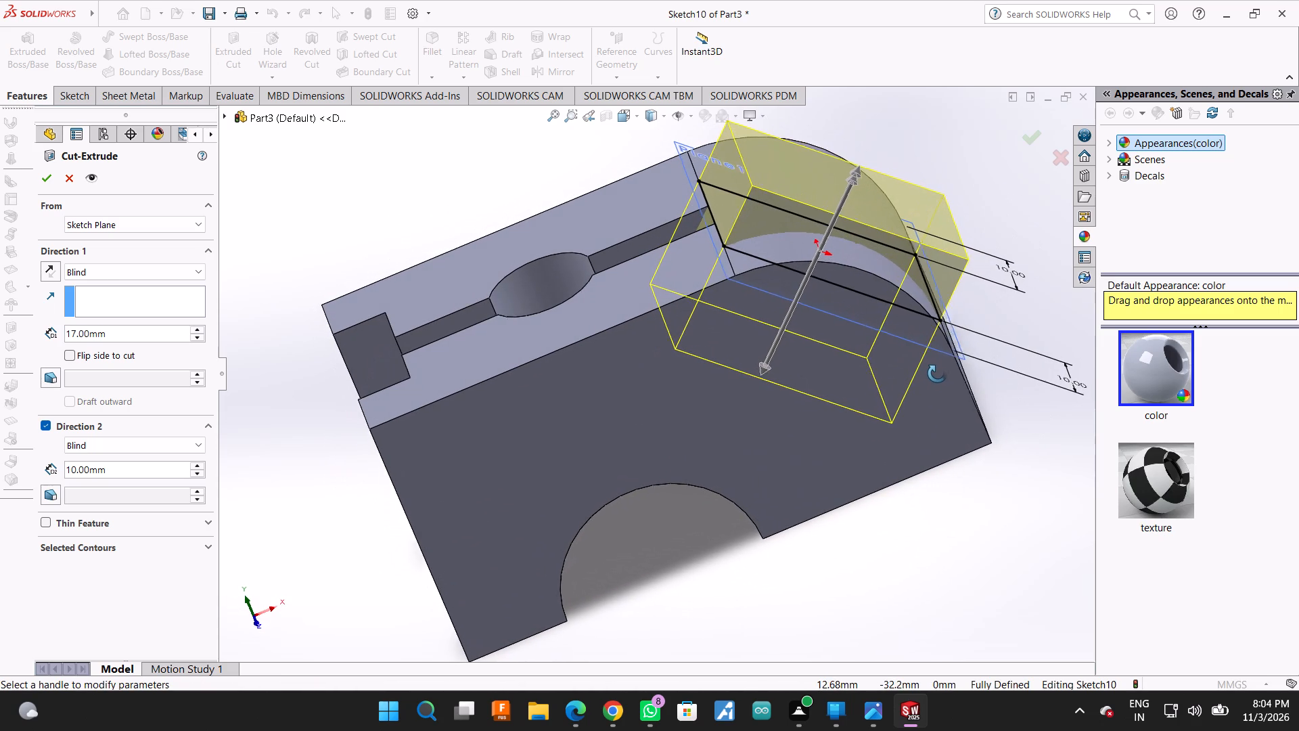
middle_drag(937, 374, 942, 394)
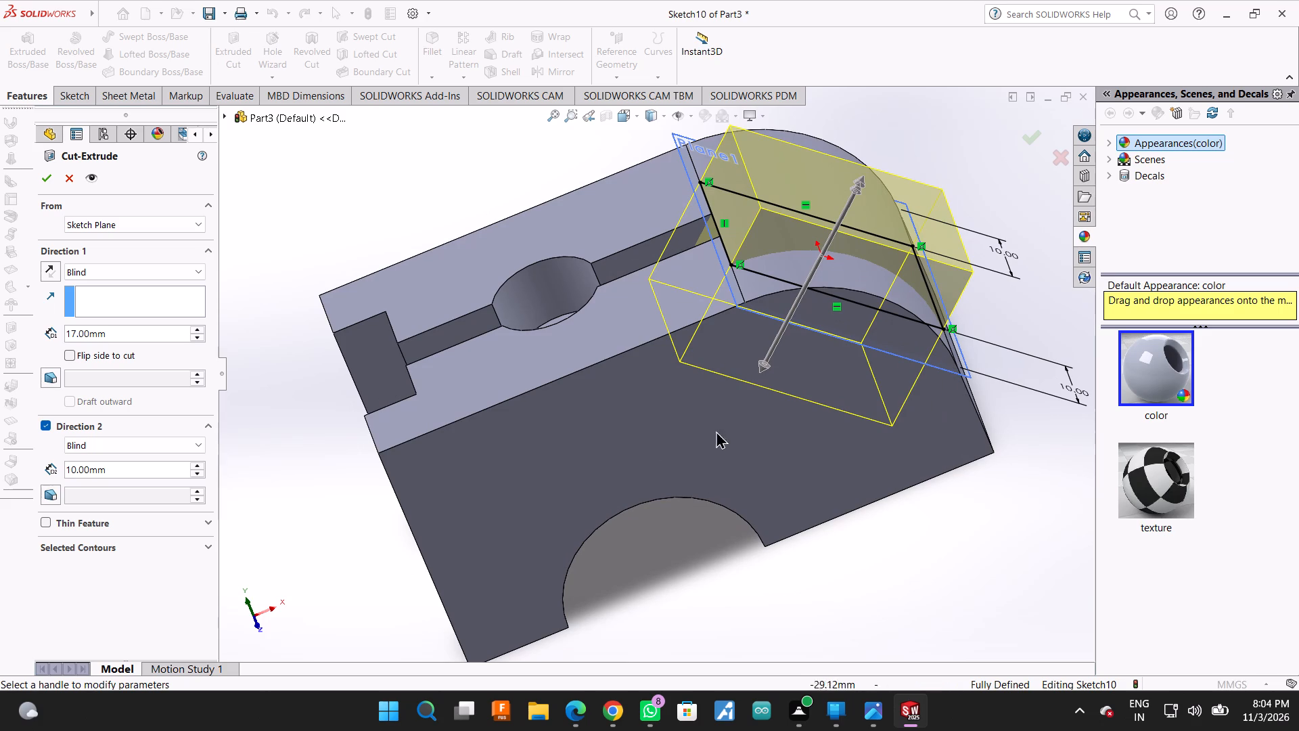
double_click(143, 330)
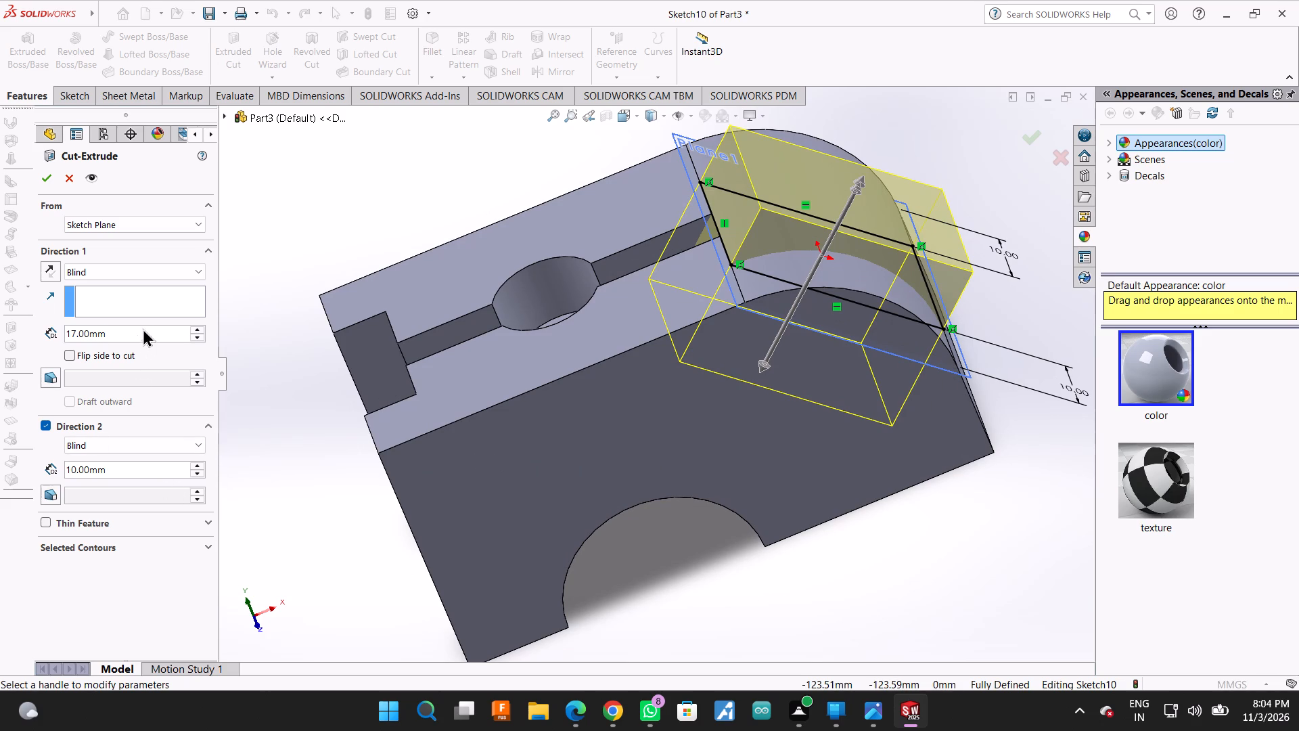
text(10)
key(Return)
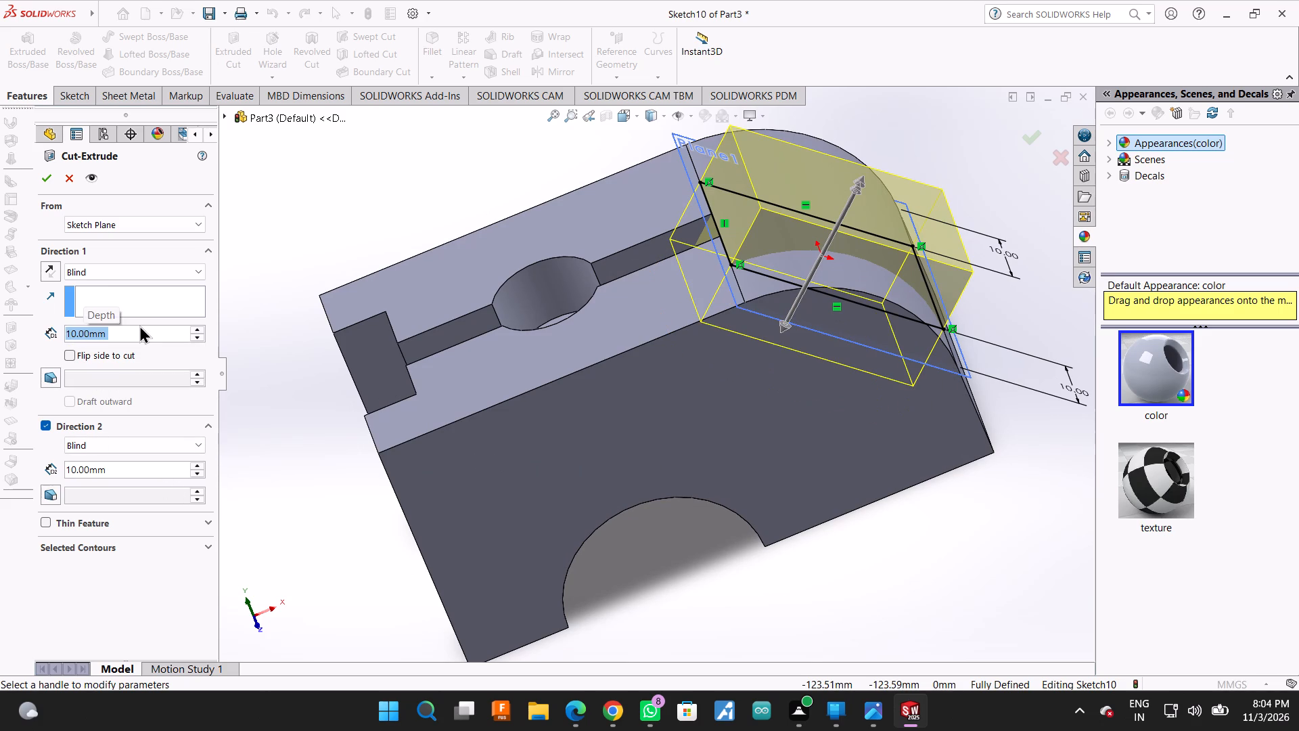
click(39, 170)
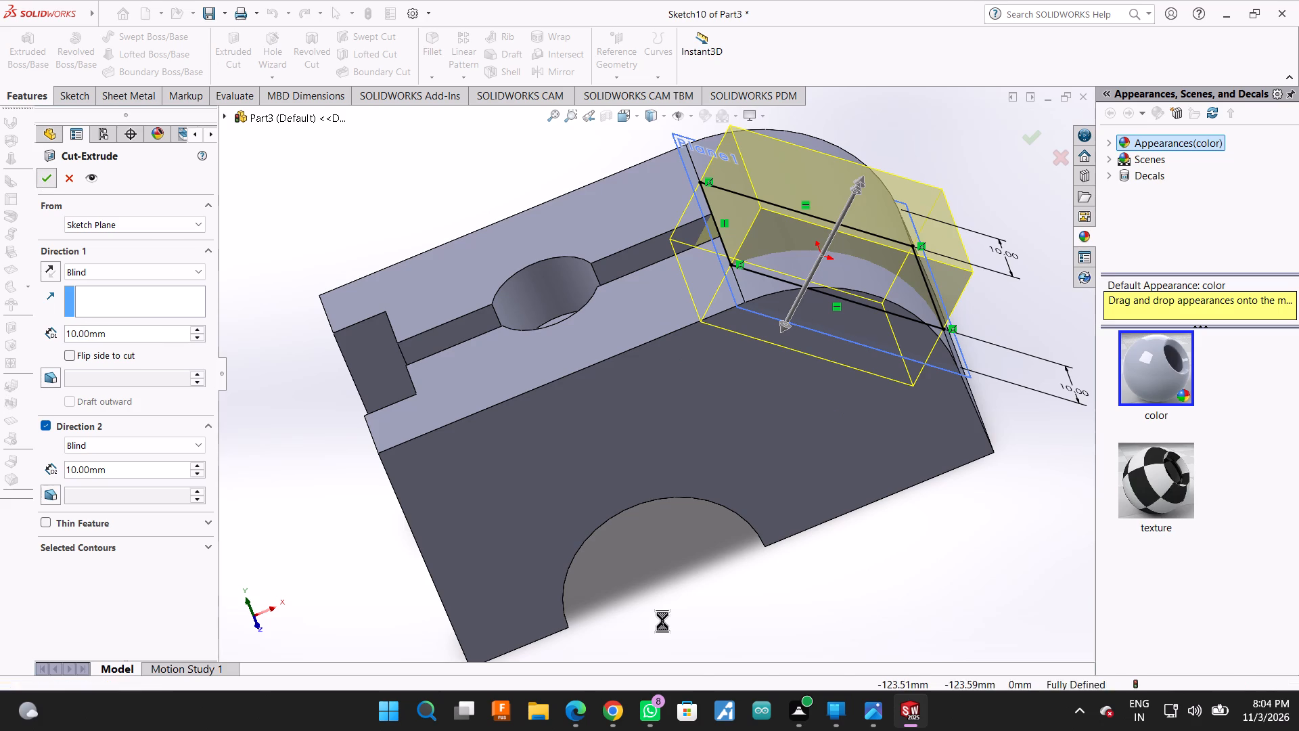
Examine the new pocket across the fillet and its junction with the top slot from several angles.
middle_drag(844, 572, 755, 637)
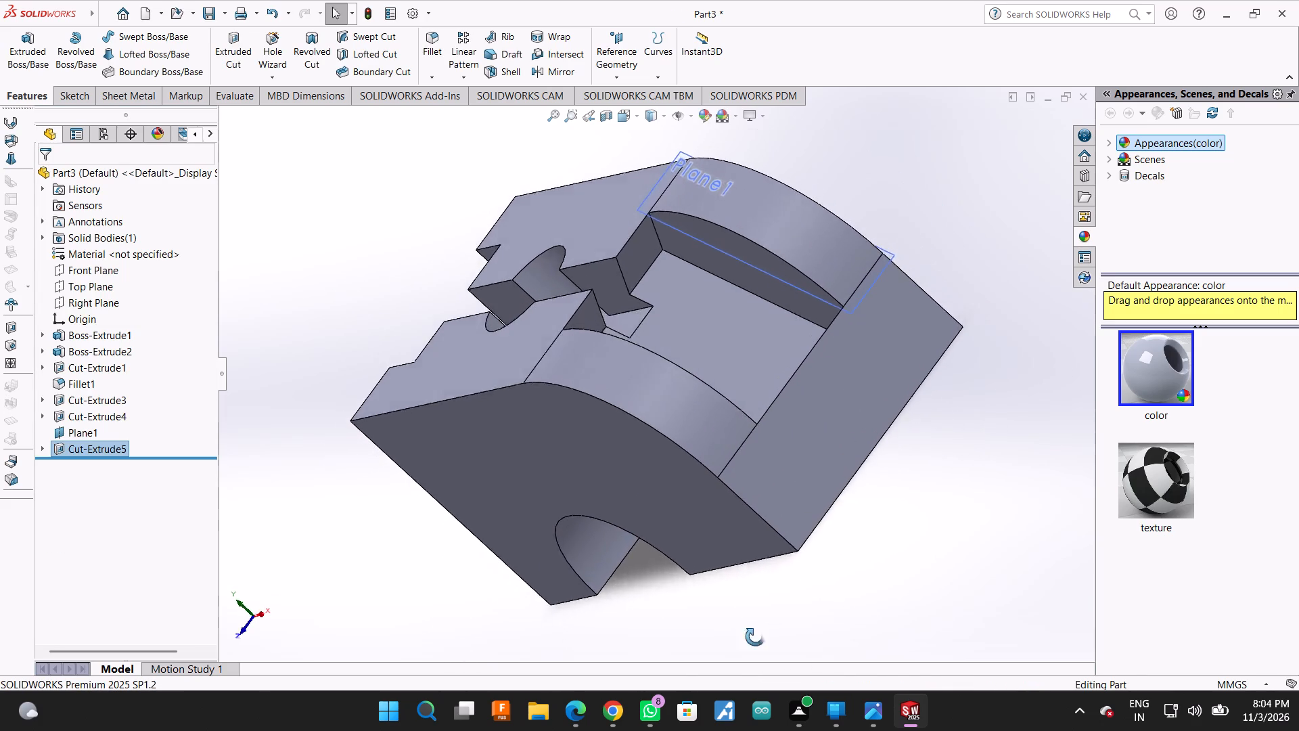
middle_drag(755, 637, 756, 666)
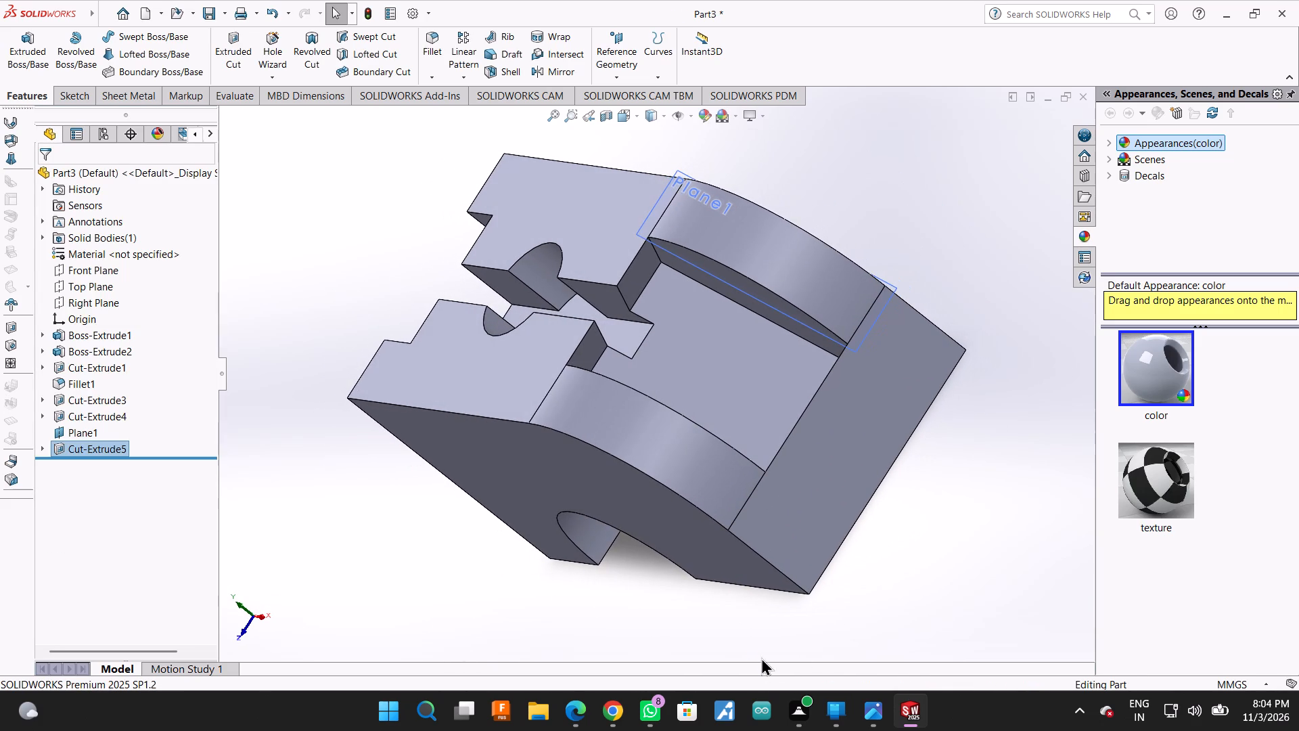
scroll(804, 624, up, 1)
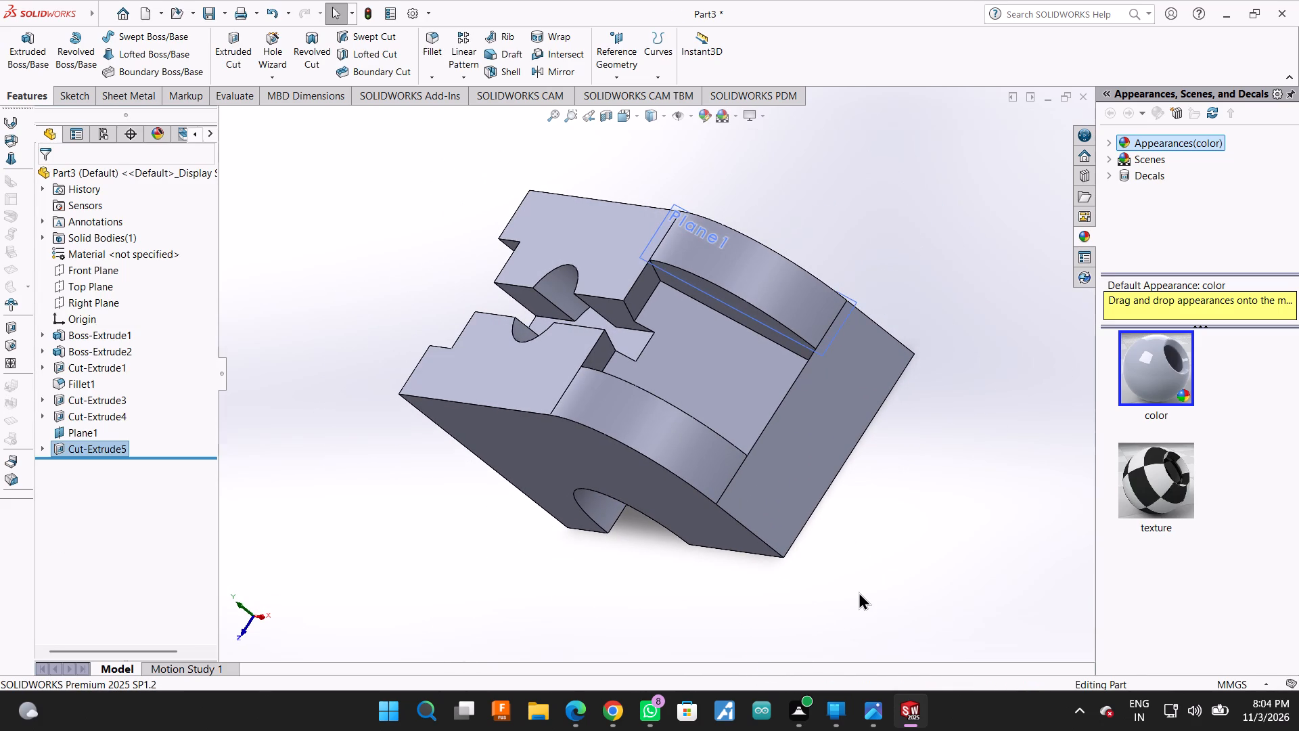
middle_drag(891, 508, 911, 516)
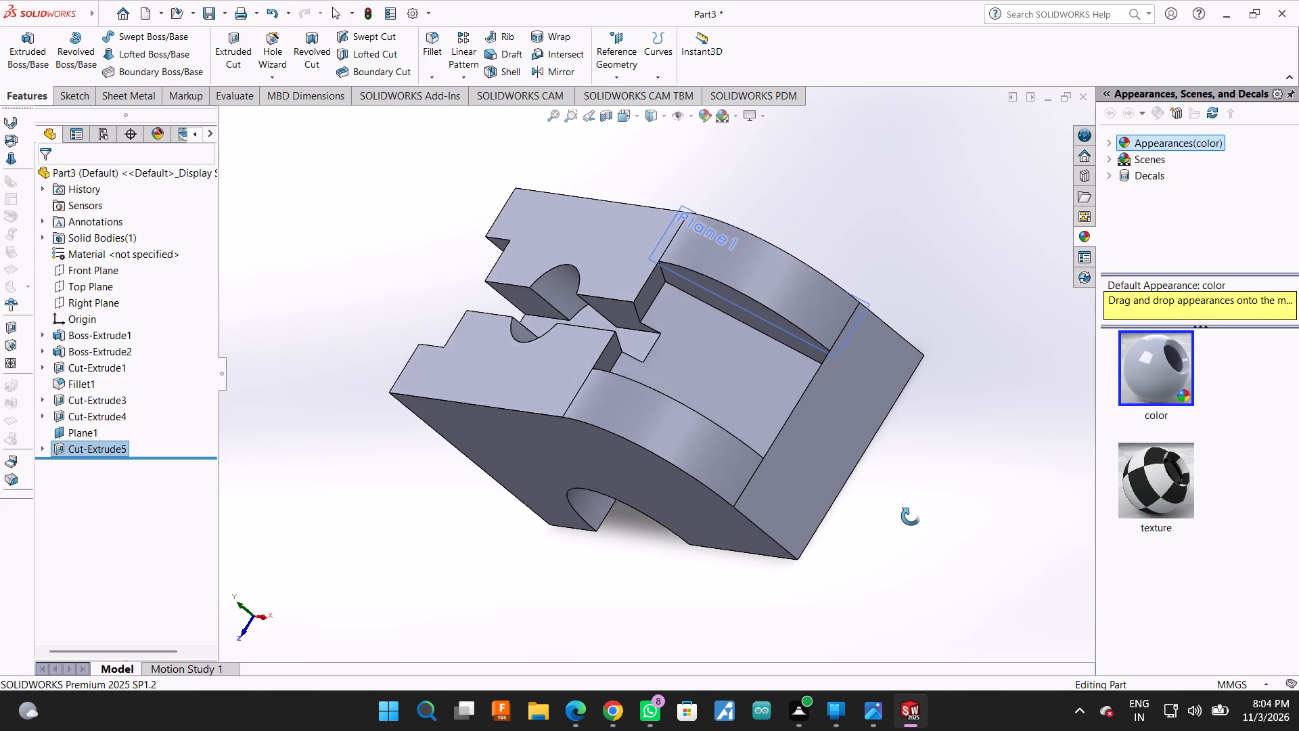
middle_drag(911, 516, 942, 514)
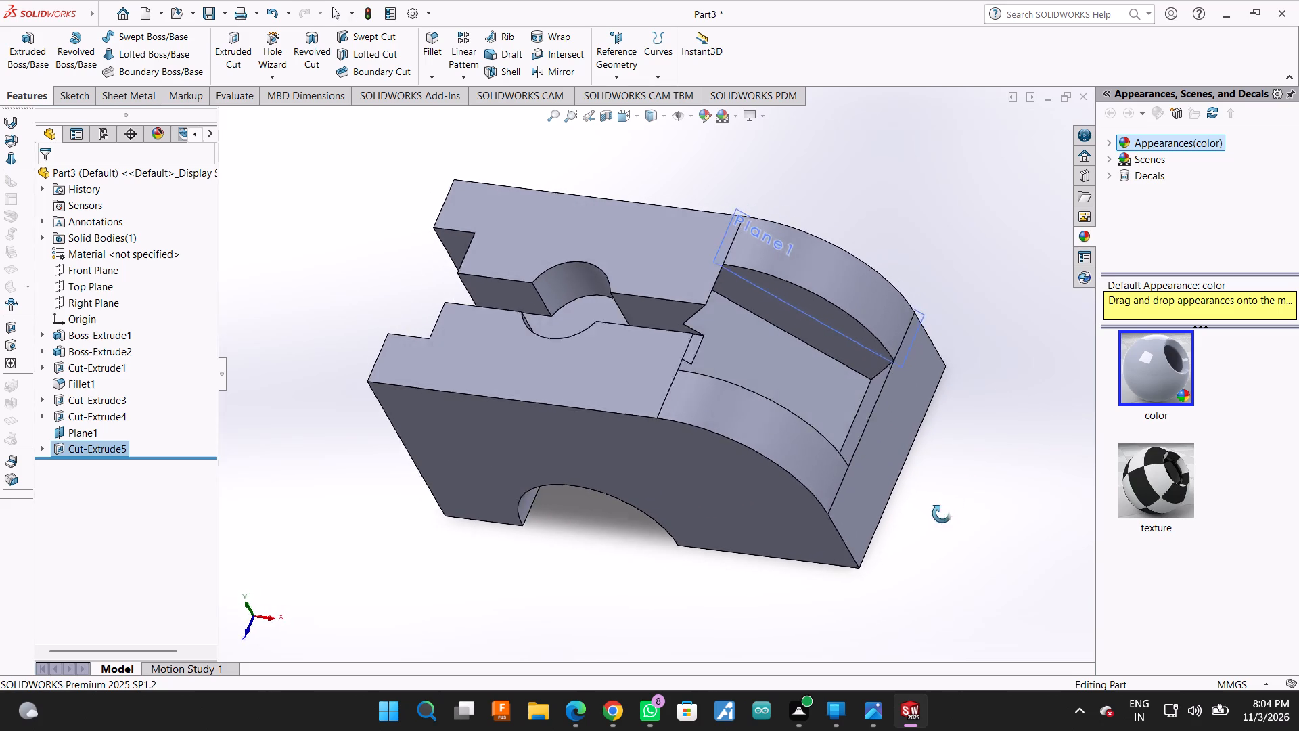
middle_drag(942, 514, 926, 527)
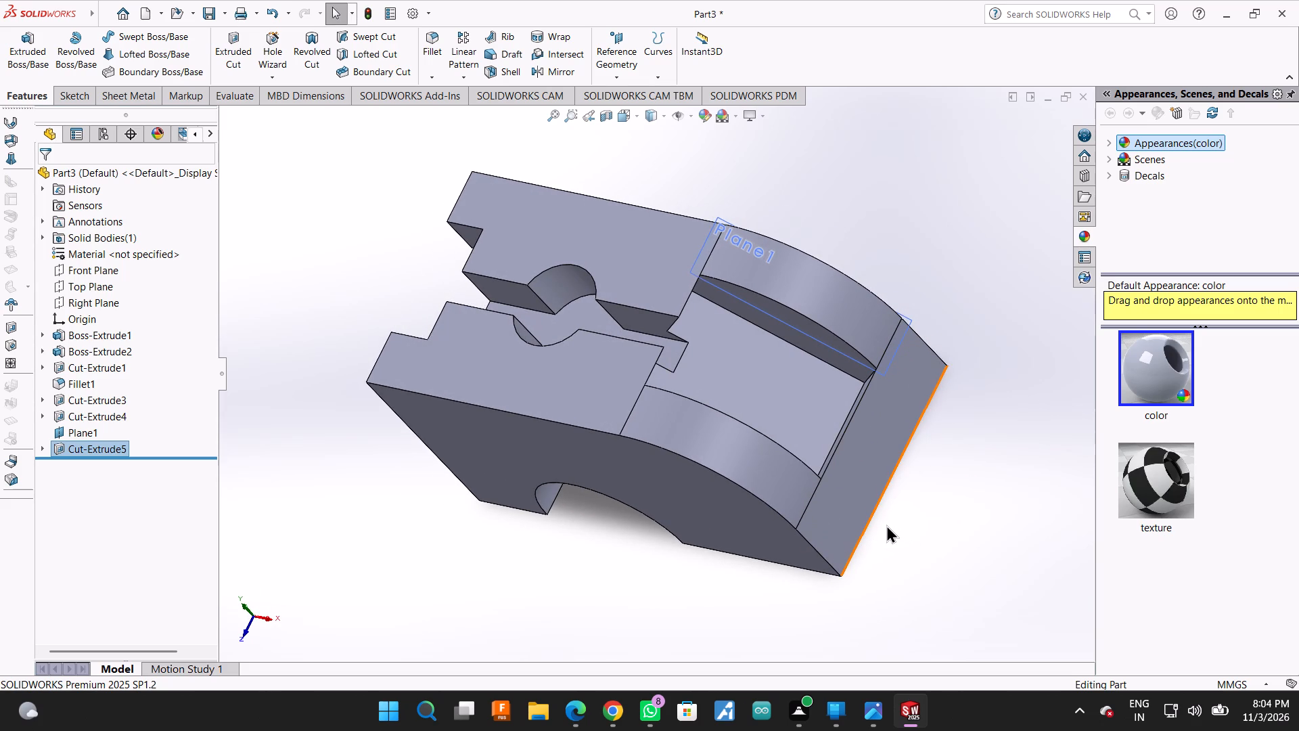
middle_drag(886, 524, 915, 478)
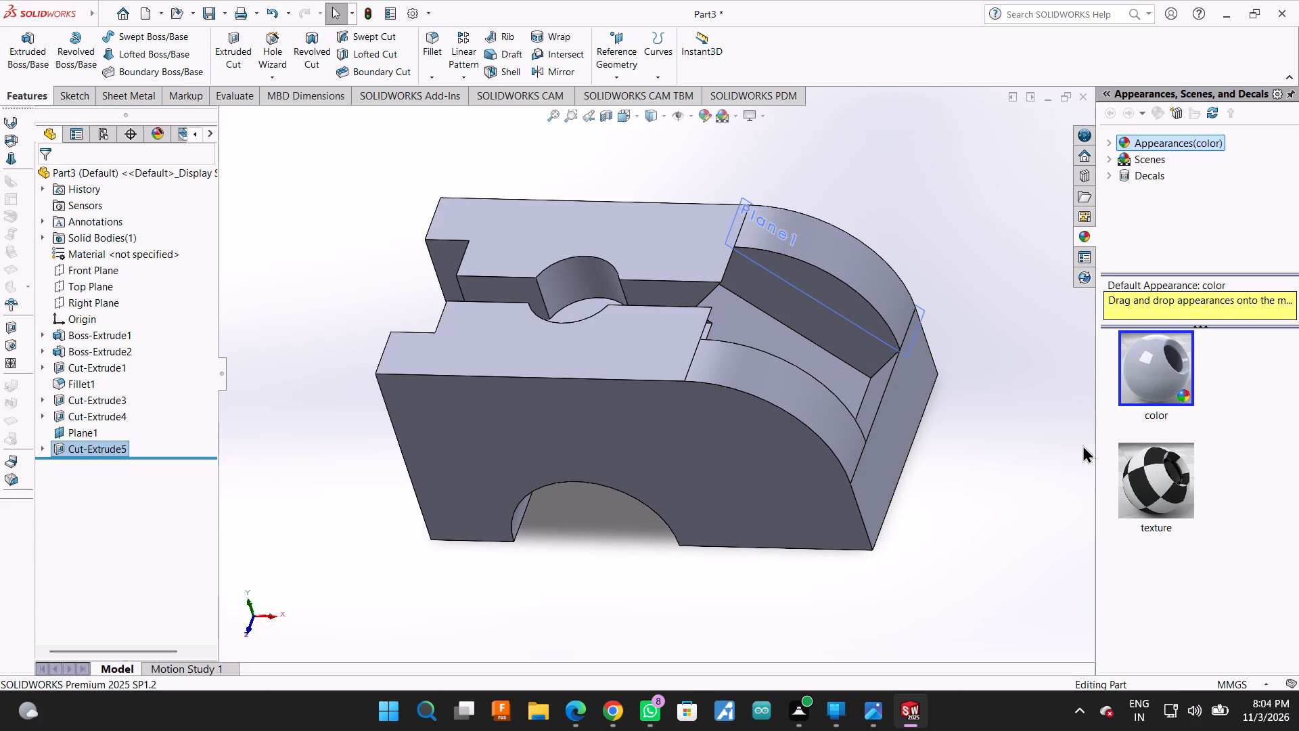
middle_drag(1069, 432, 990, 456)
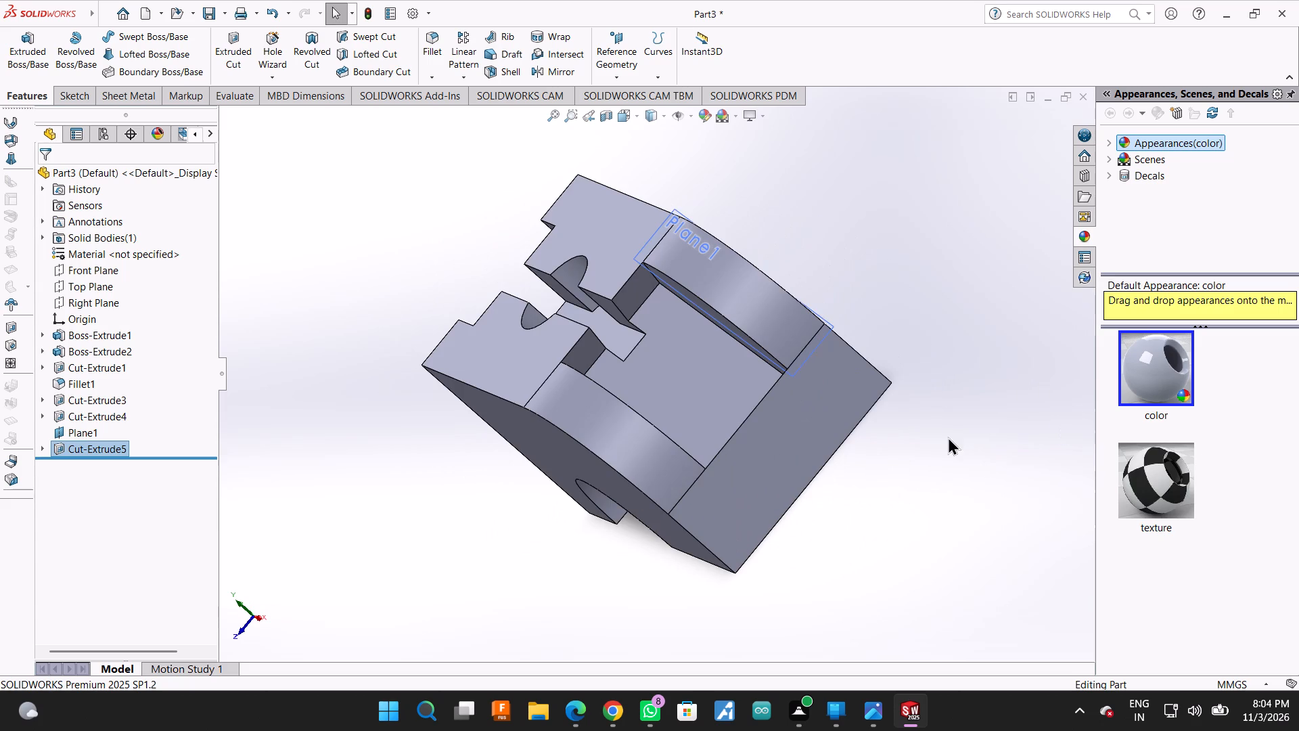
Undo the two-direction pocket cut through the fillet.
middle_drag(971, 439, 1020, 418)
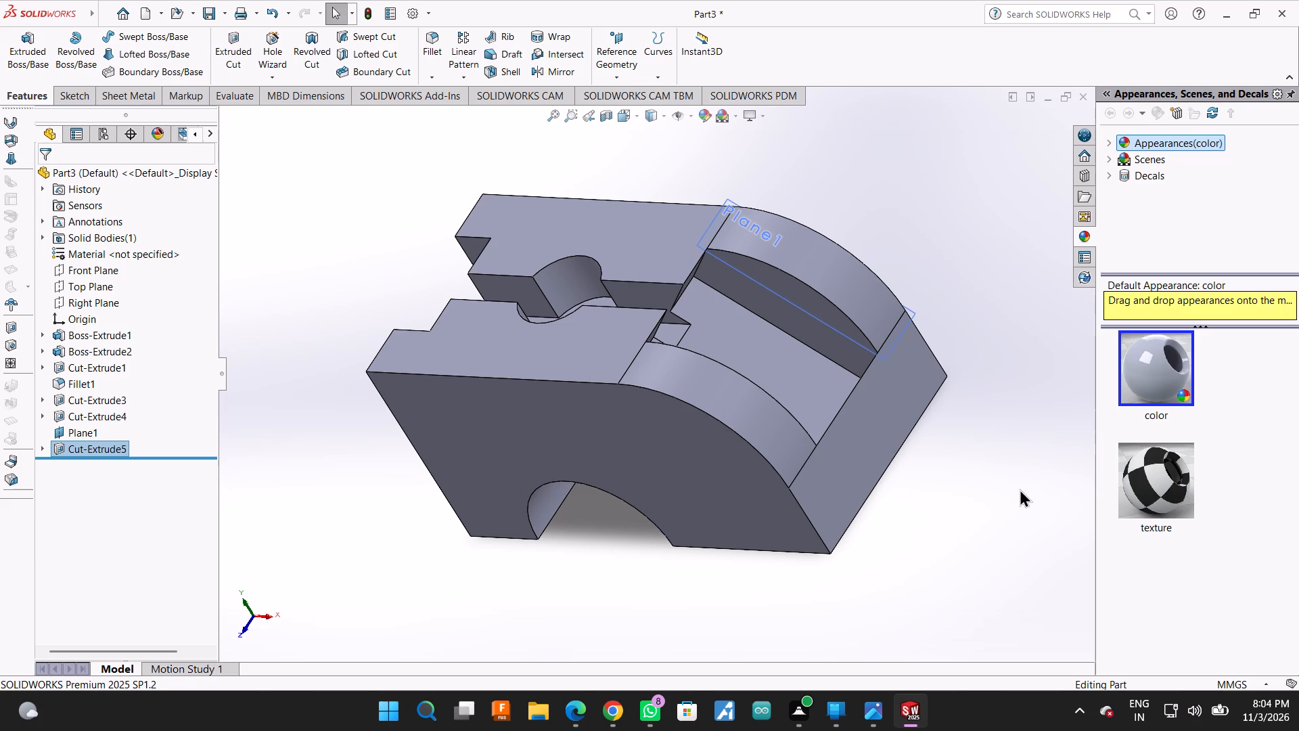
key(ctrl+z)
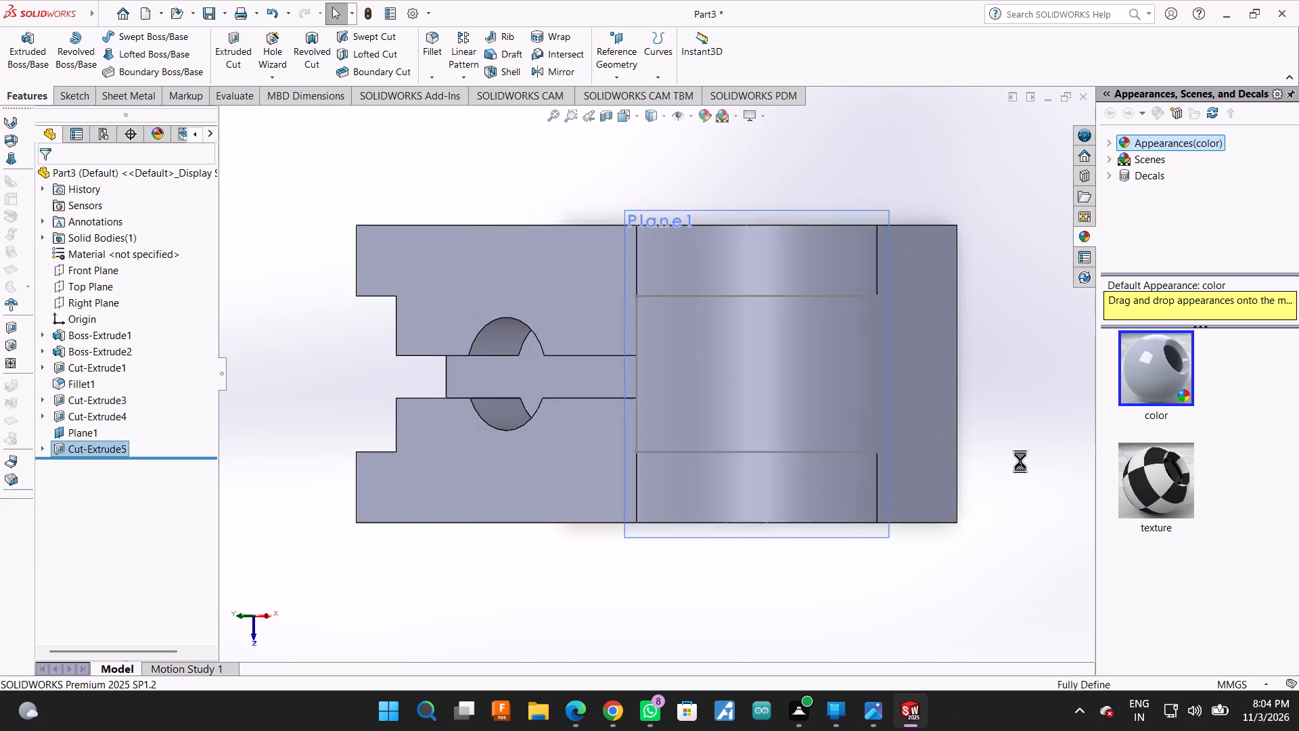
Cut-extrude the rectangle across the fillet 10 mm blind in one direction only, reversed to face outward from the block.
middle_drag(1004, 510, 1041, 397)
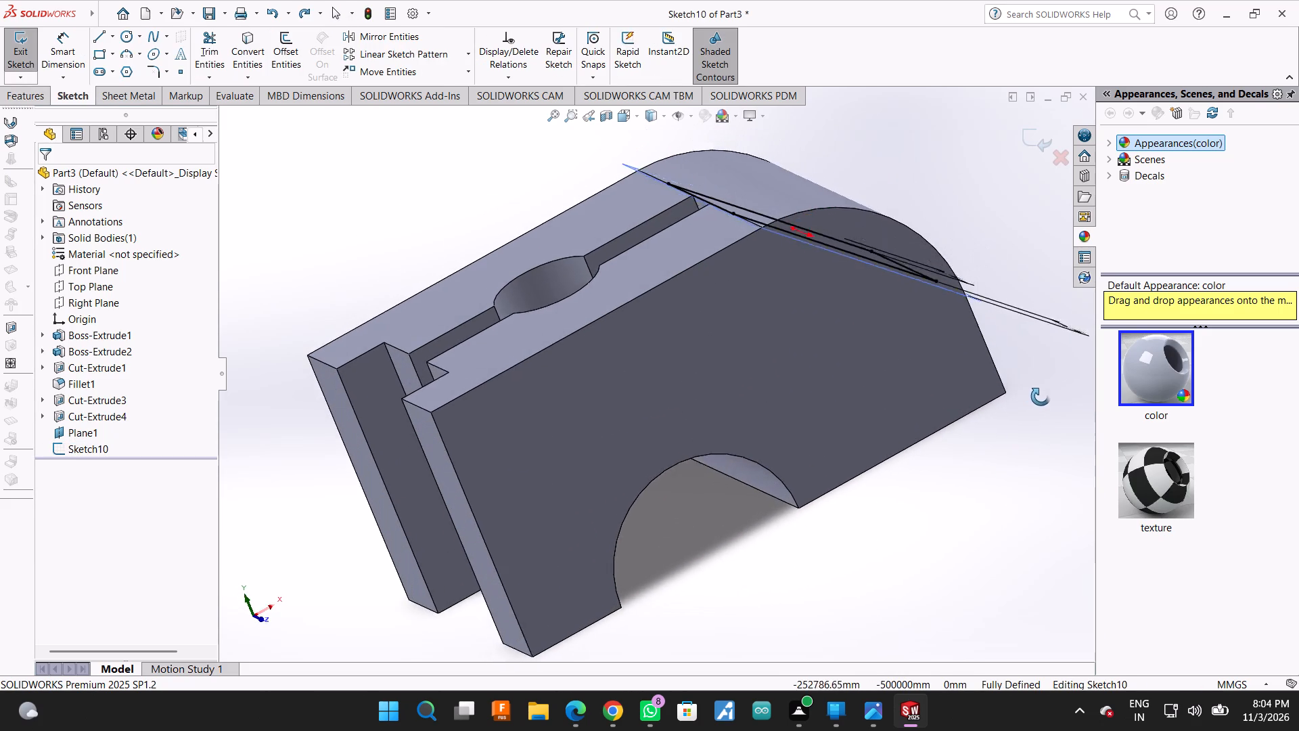
middle_drag(1041, 397, 1045, 396)
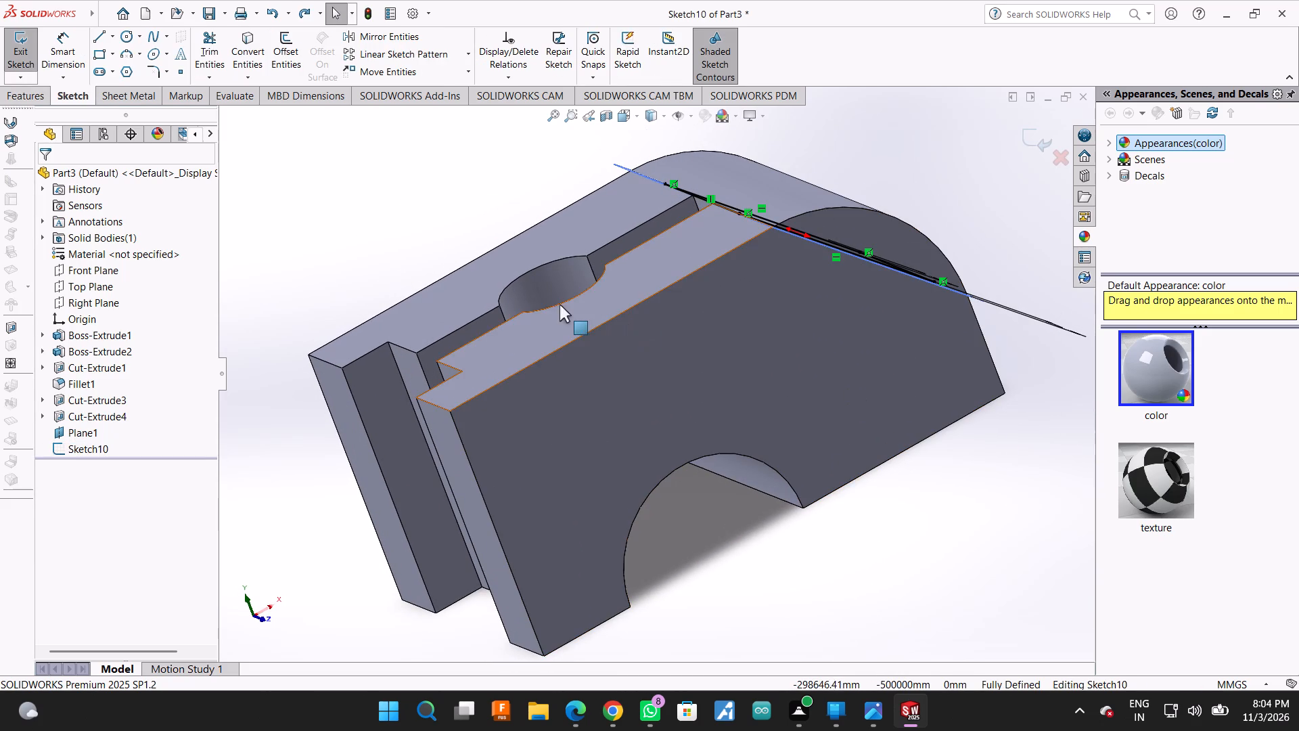
click(24, 102)
click(222, 43)
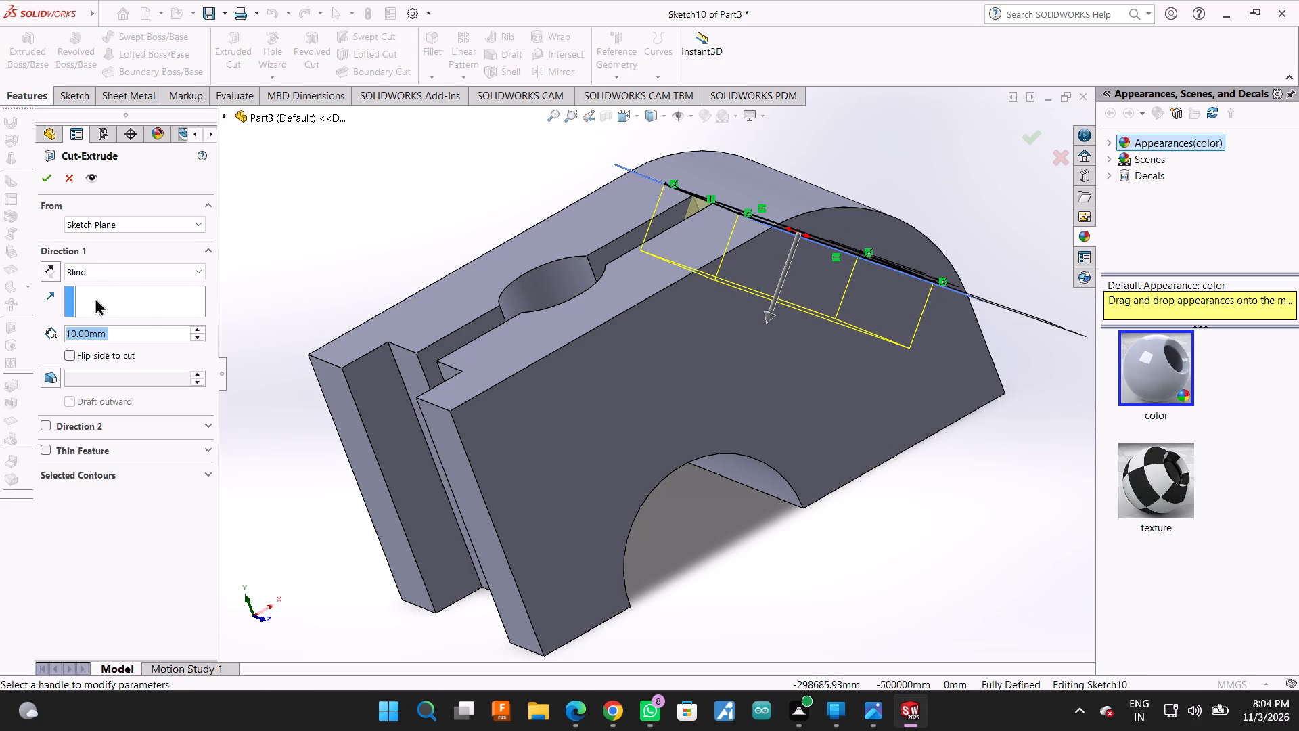
click(48, 263)
click(49, 173)
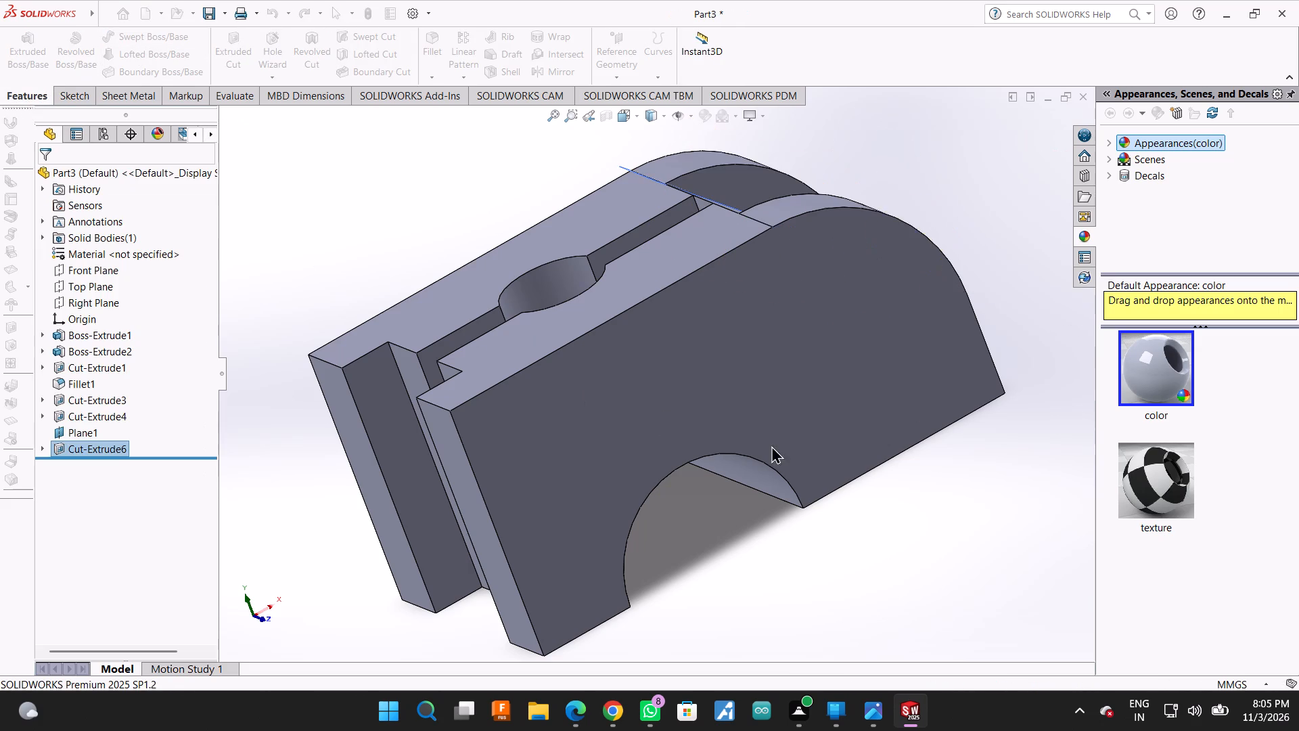
Sketch a closed rectangle about 6.7 x 12.4 mm on the flat sloped pocket face, starting at the end of the top slot.
scroll(779, 460, up, 1)
middle_drag(1013, 369, 928, 499)
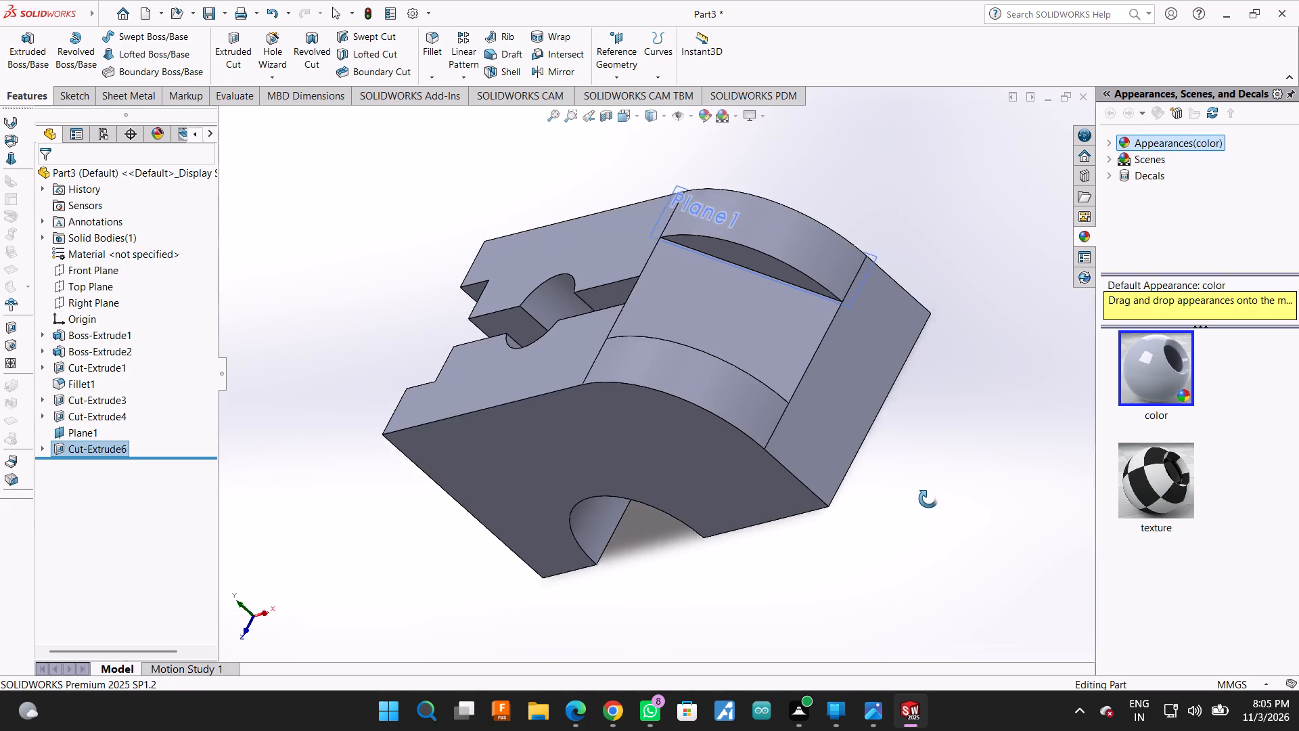
middle_drag(928, 499, 969, 511)
scroll(967, 500, up, 1)
middle_drag(939, 486, 951, 555)
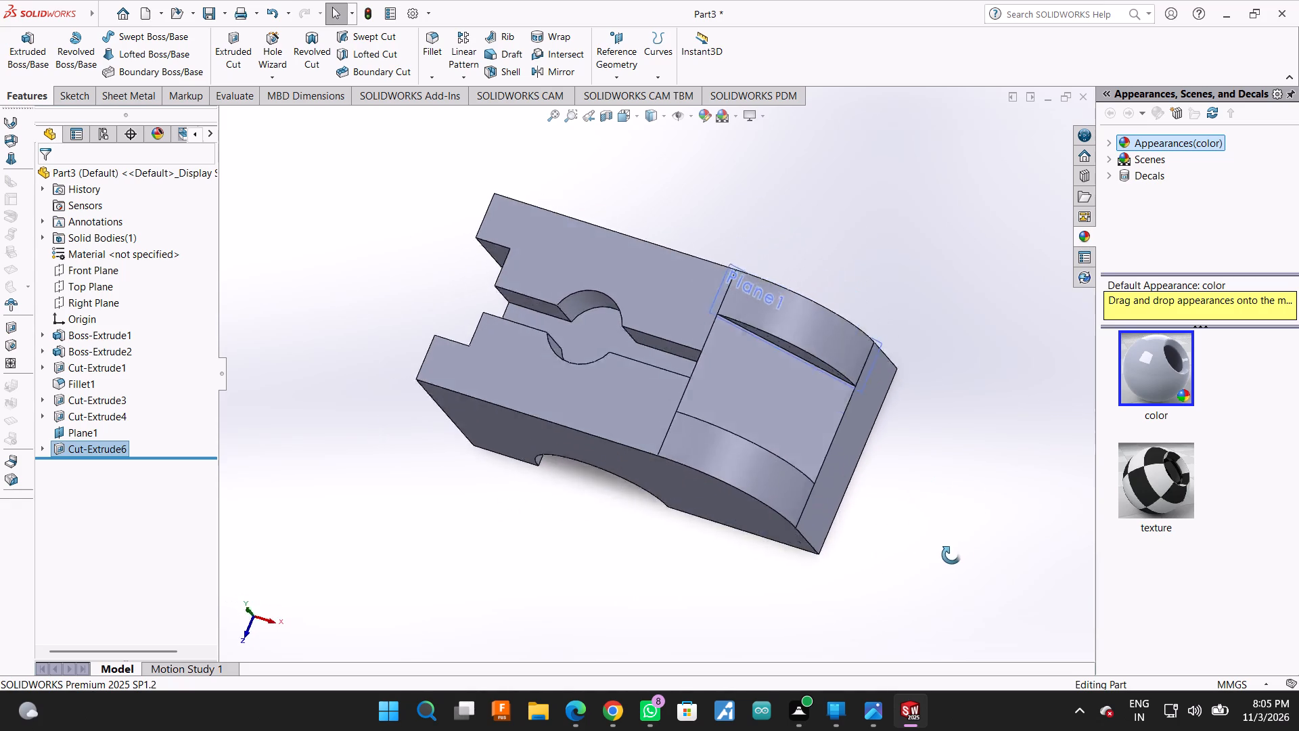
middle_drag(951, 555, 888, 496)
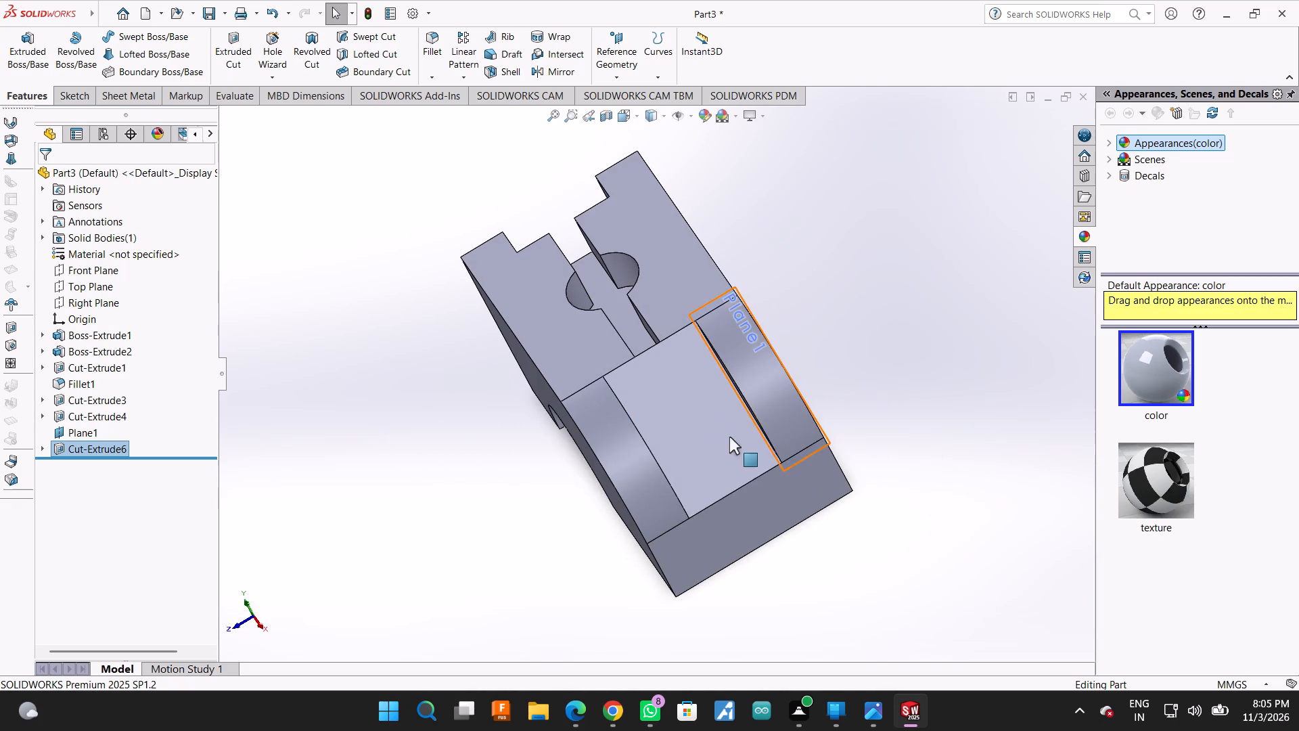
click(693, 397)
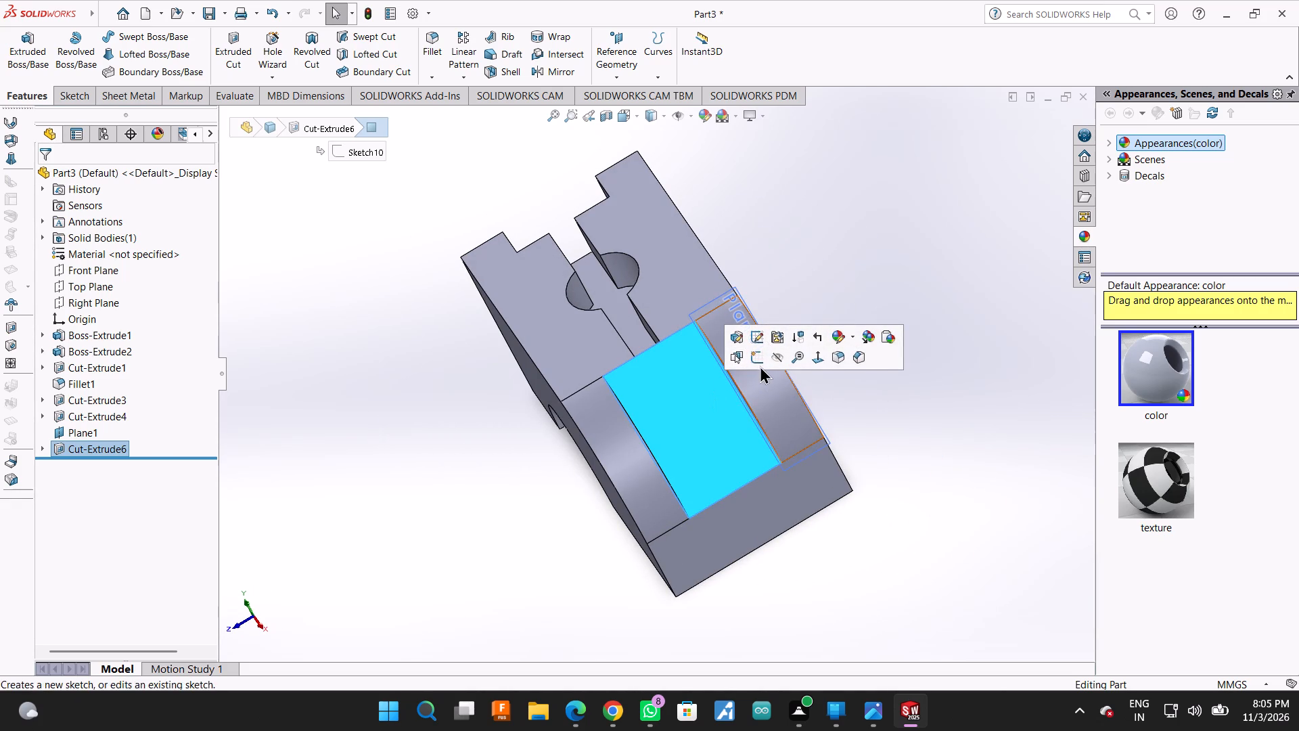
click(760, 365)
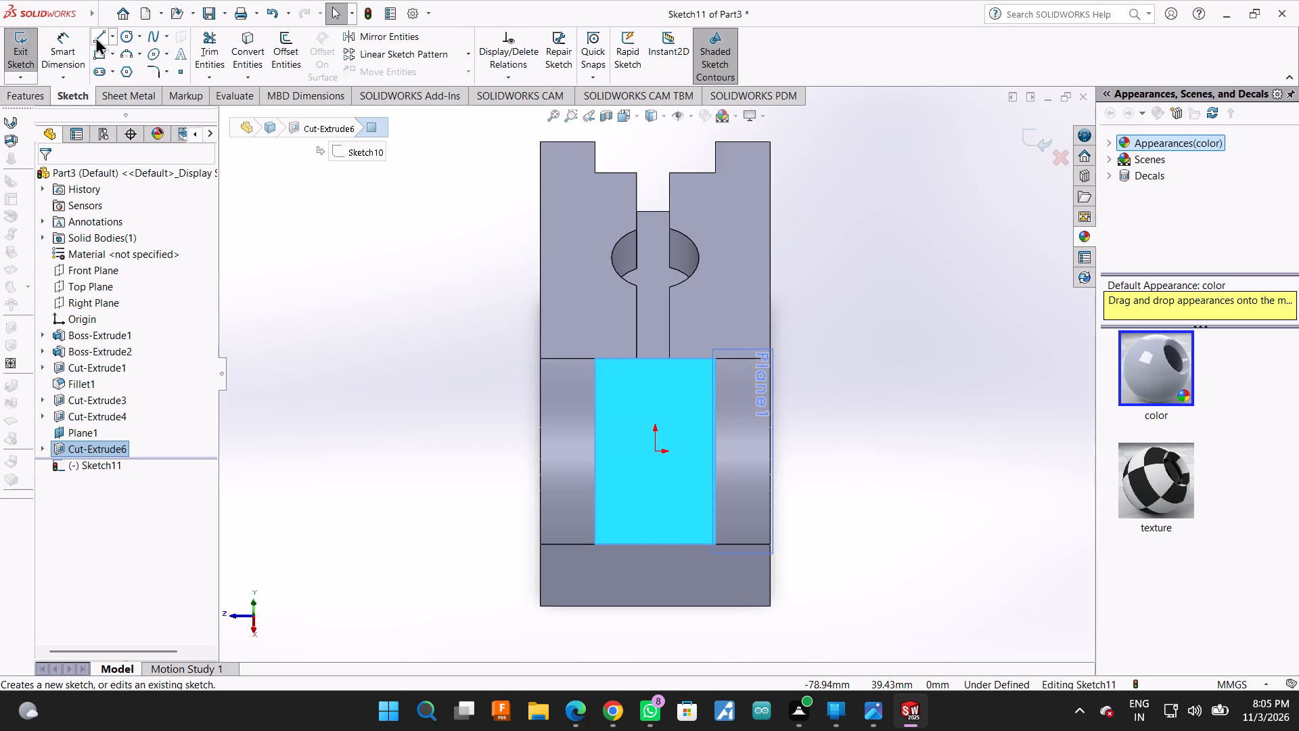
click(95, 37)
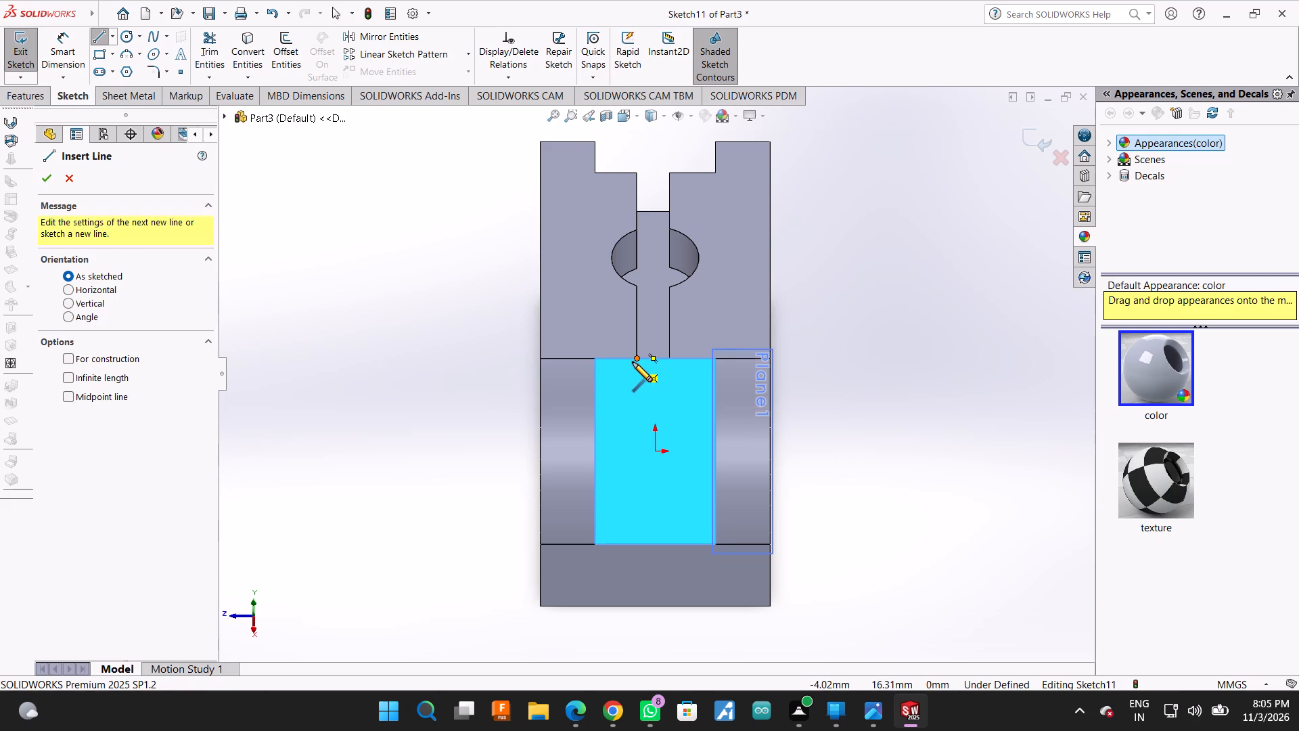
click(633, 362)
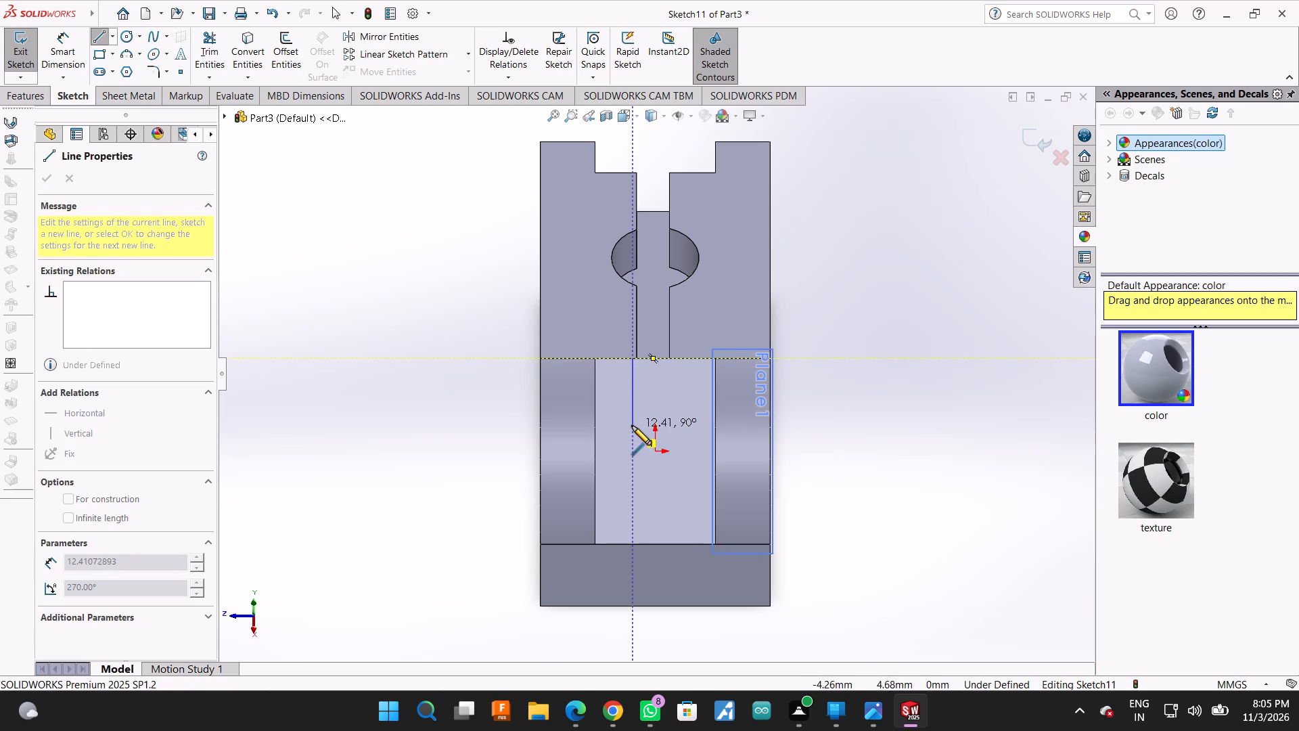
click(632, 426)
click(668, 422)
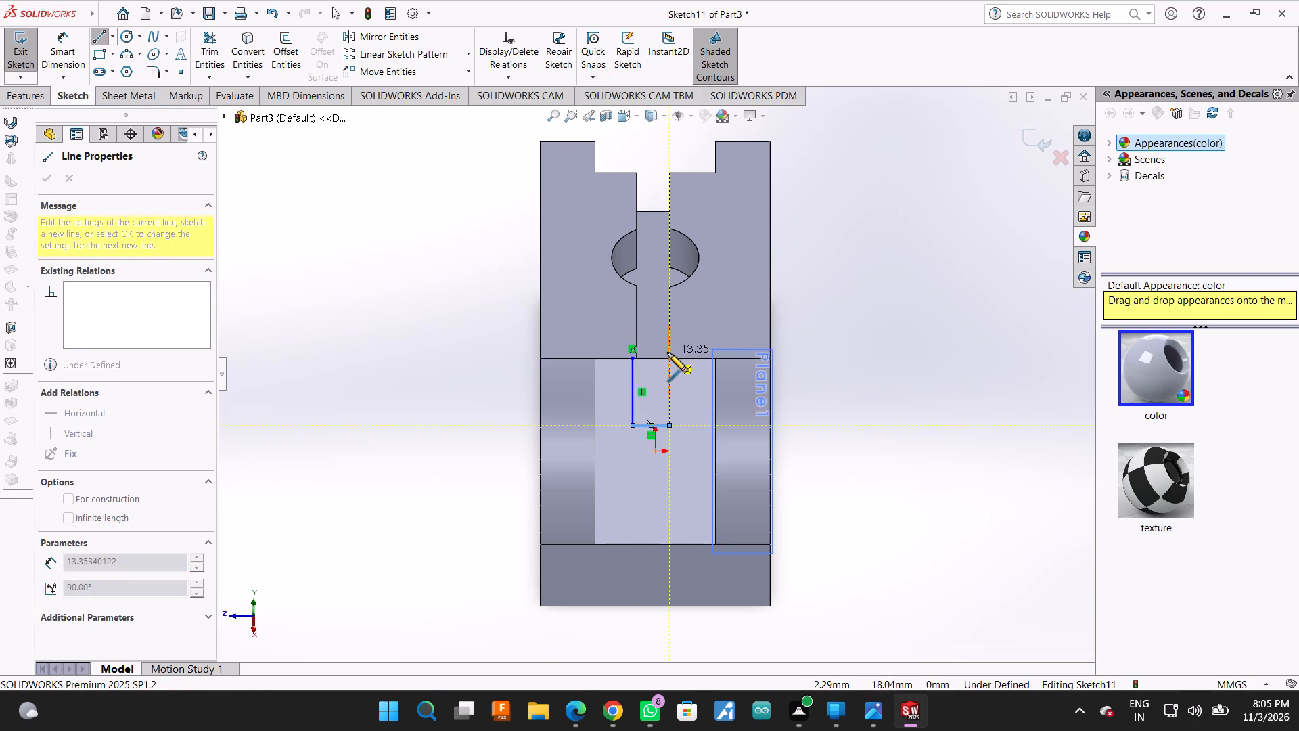
click(668, 360)
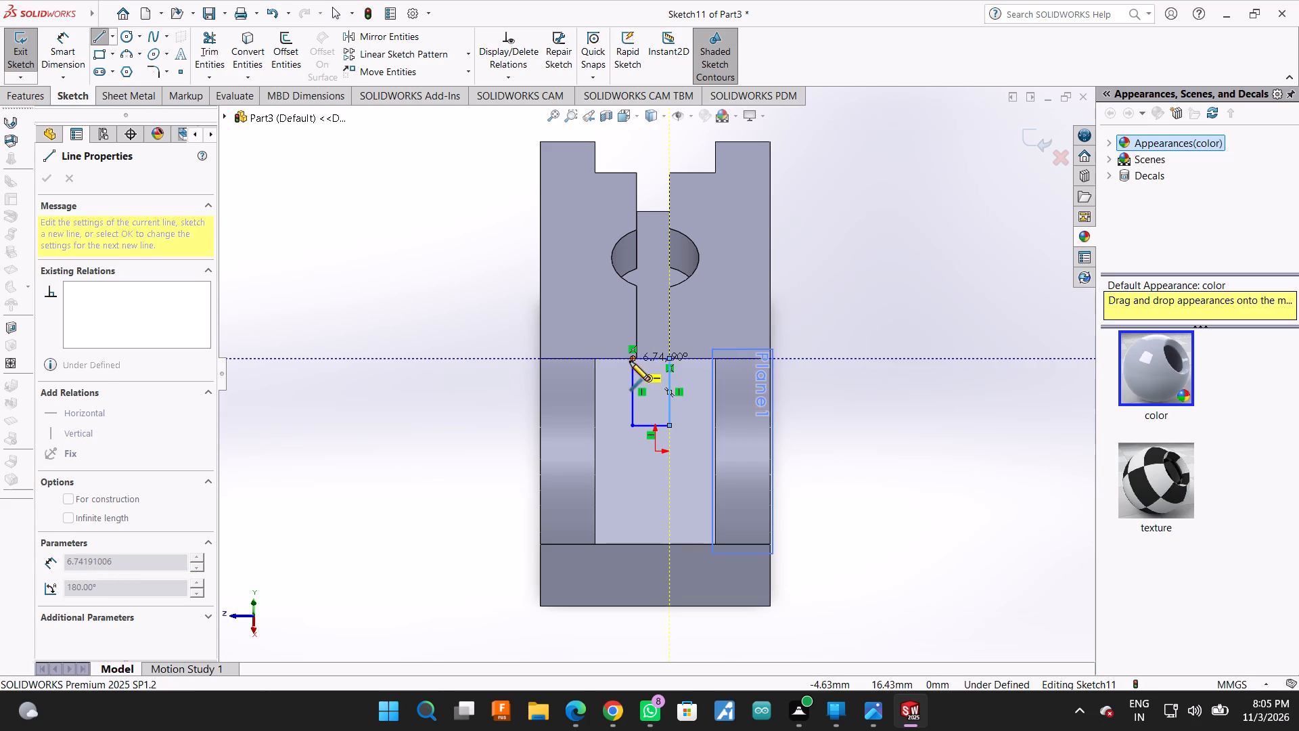
click(631, 362)
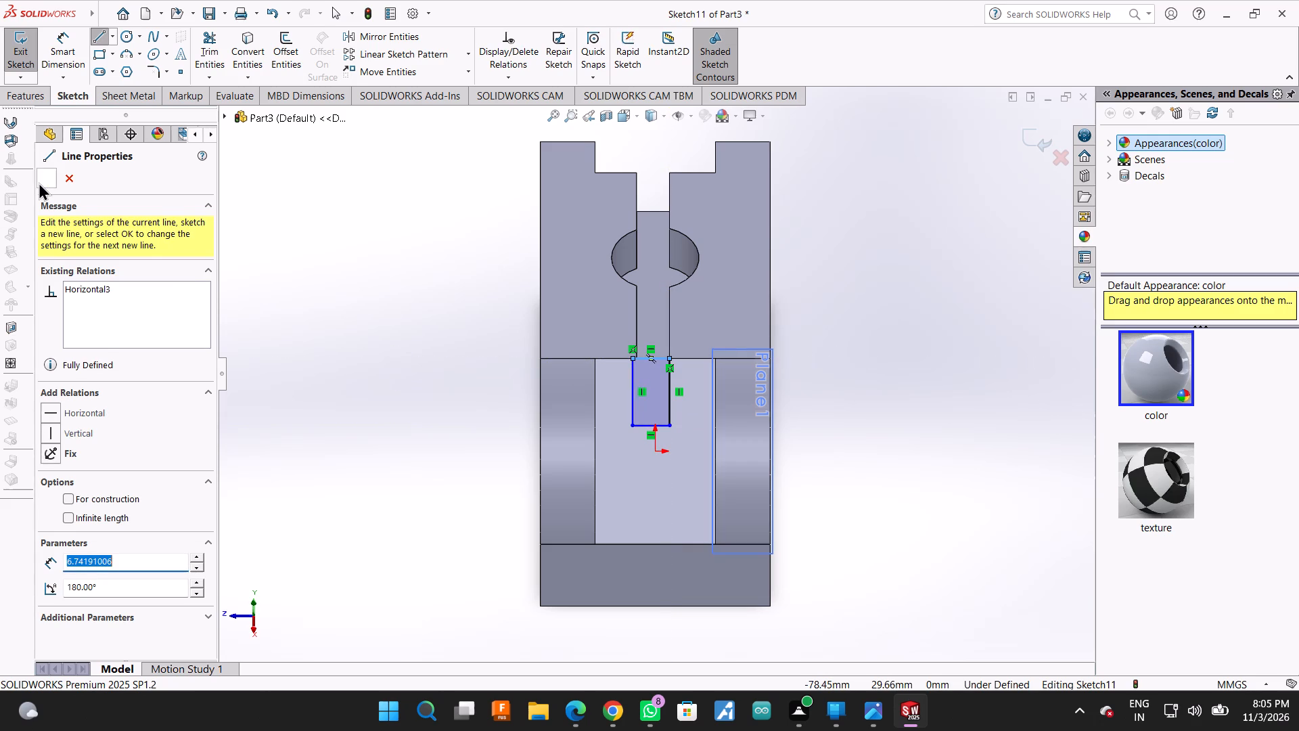
click(39, 182)
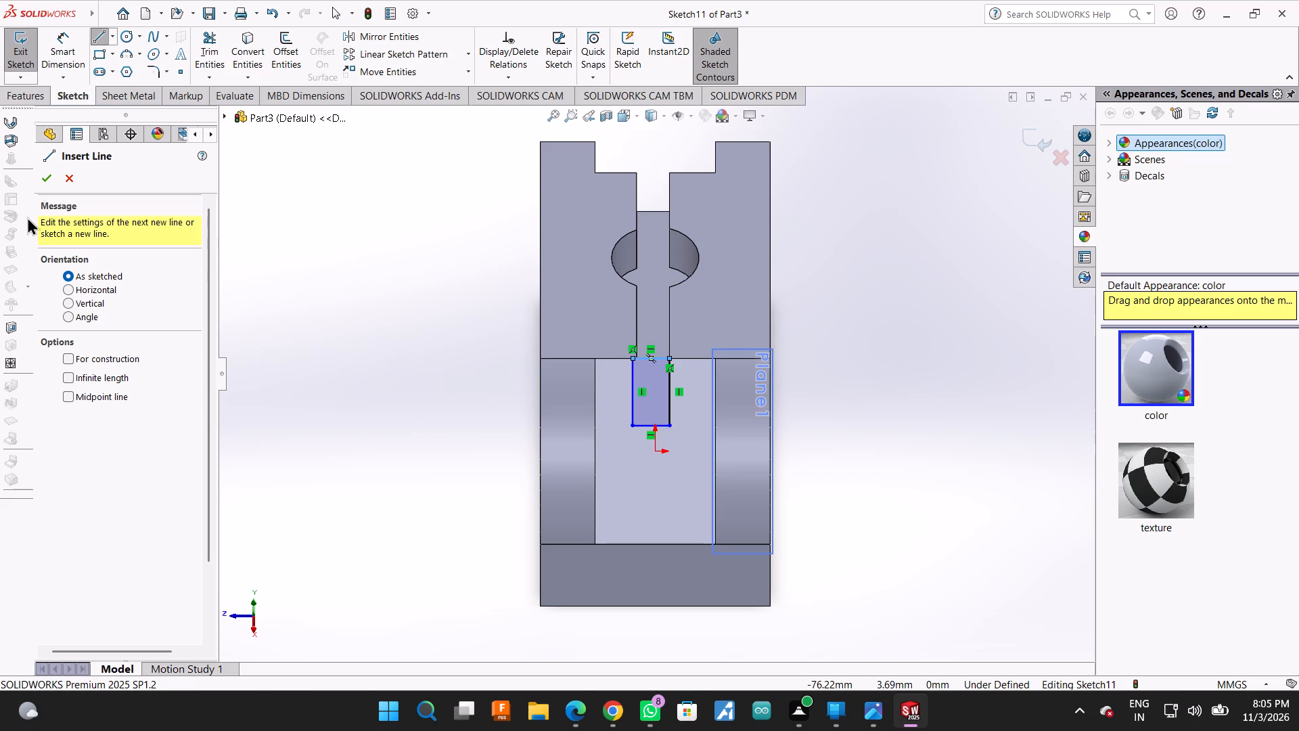
key(Escape)
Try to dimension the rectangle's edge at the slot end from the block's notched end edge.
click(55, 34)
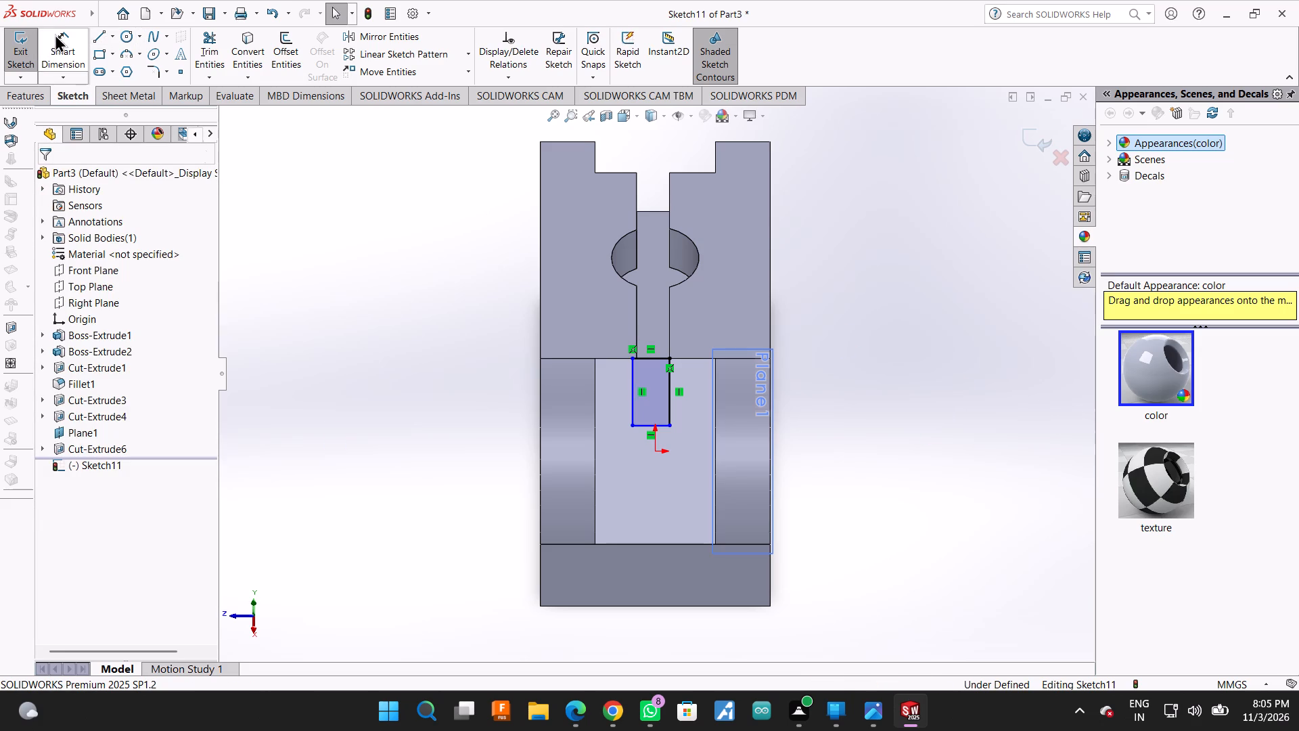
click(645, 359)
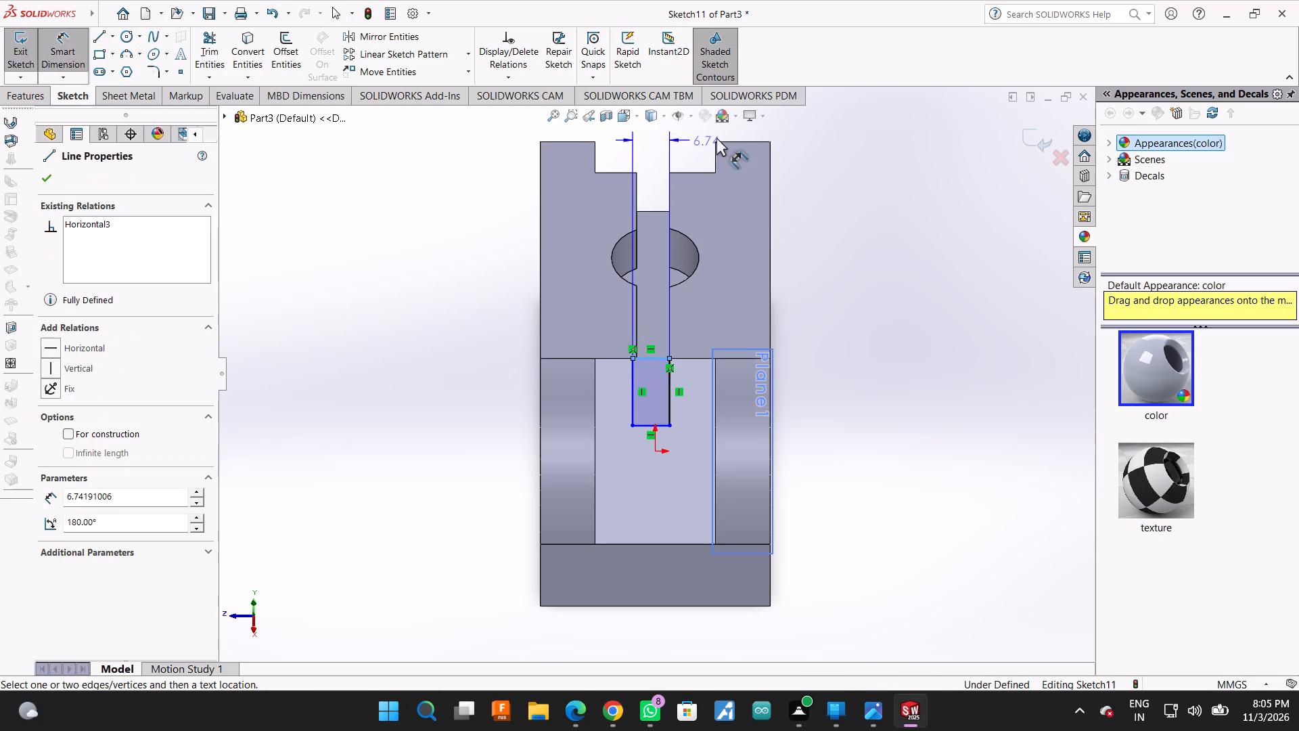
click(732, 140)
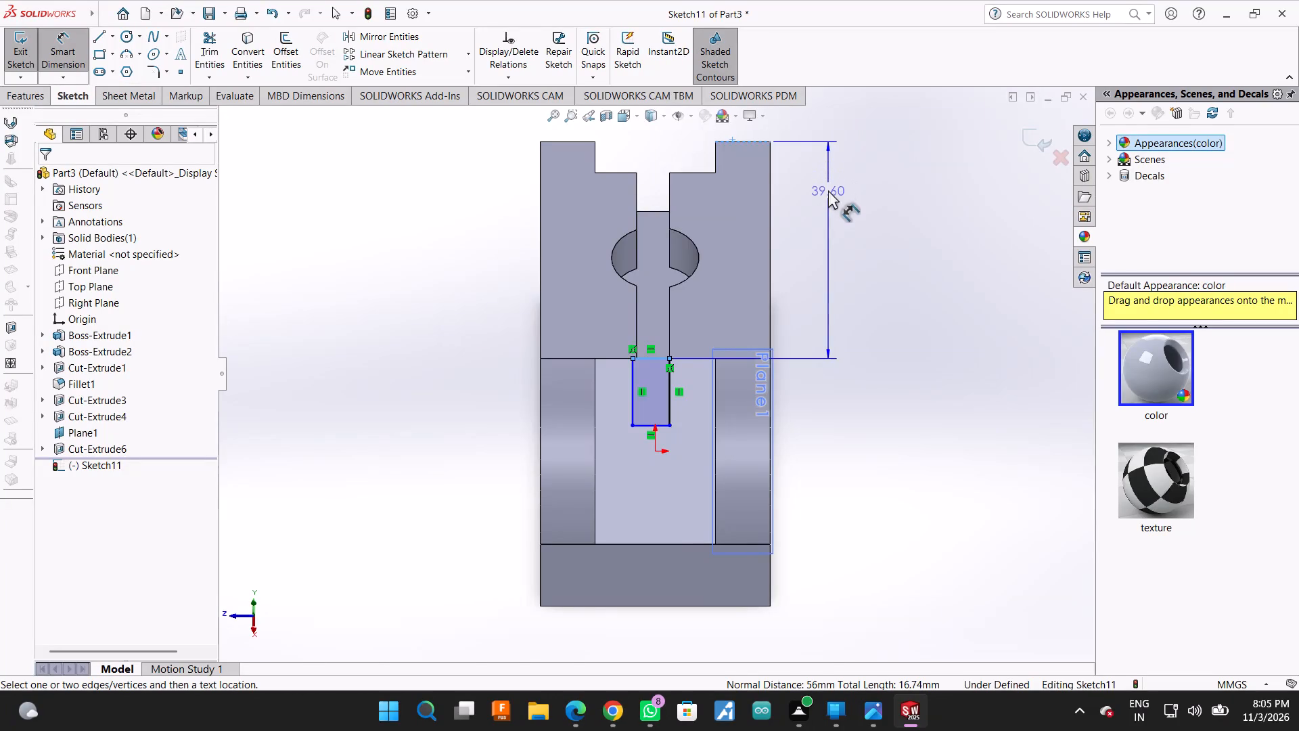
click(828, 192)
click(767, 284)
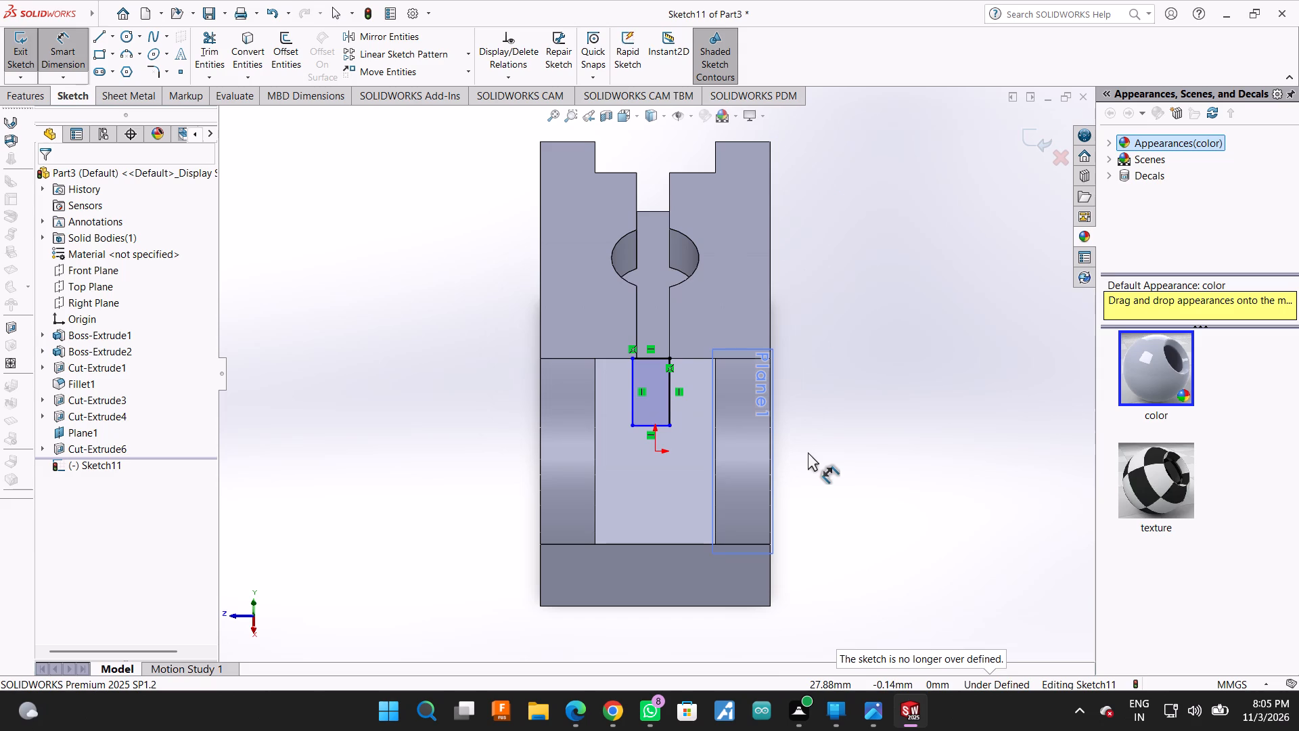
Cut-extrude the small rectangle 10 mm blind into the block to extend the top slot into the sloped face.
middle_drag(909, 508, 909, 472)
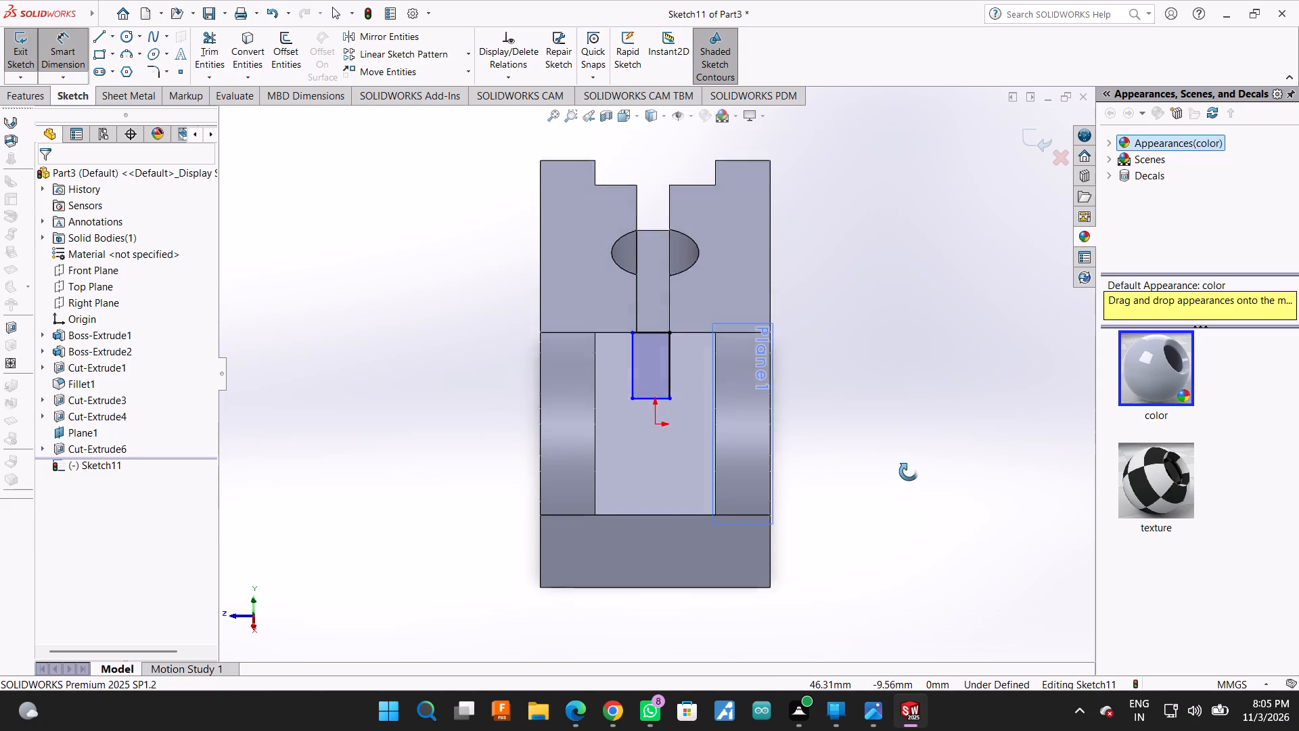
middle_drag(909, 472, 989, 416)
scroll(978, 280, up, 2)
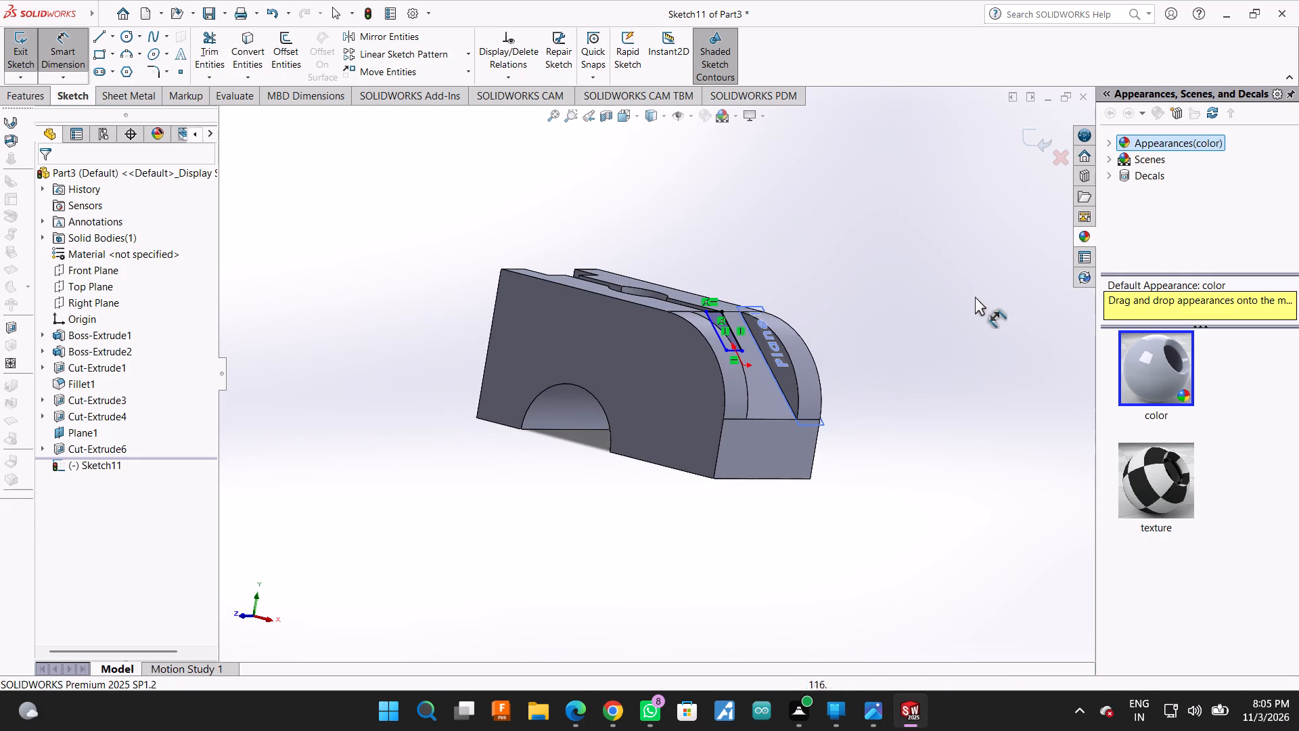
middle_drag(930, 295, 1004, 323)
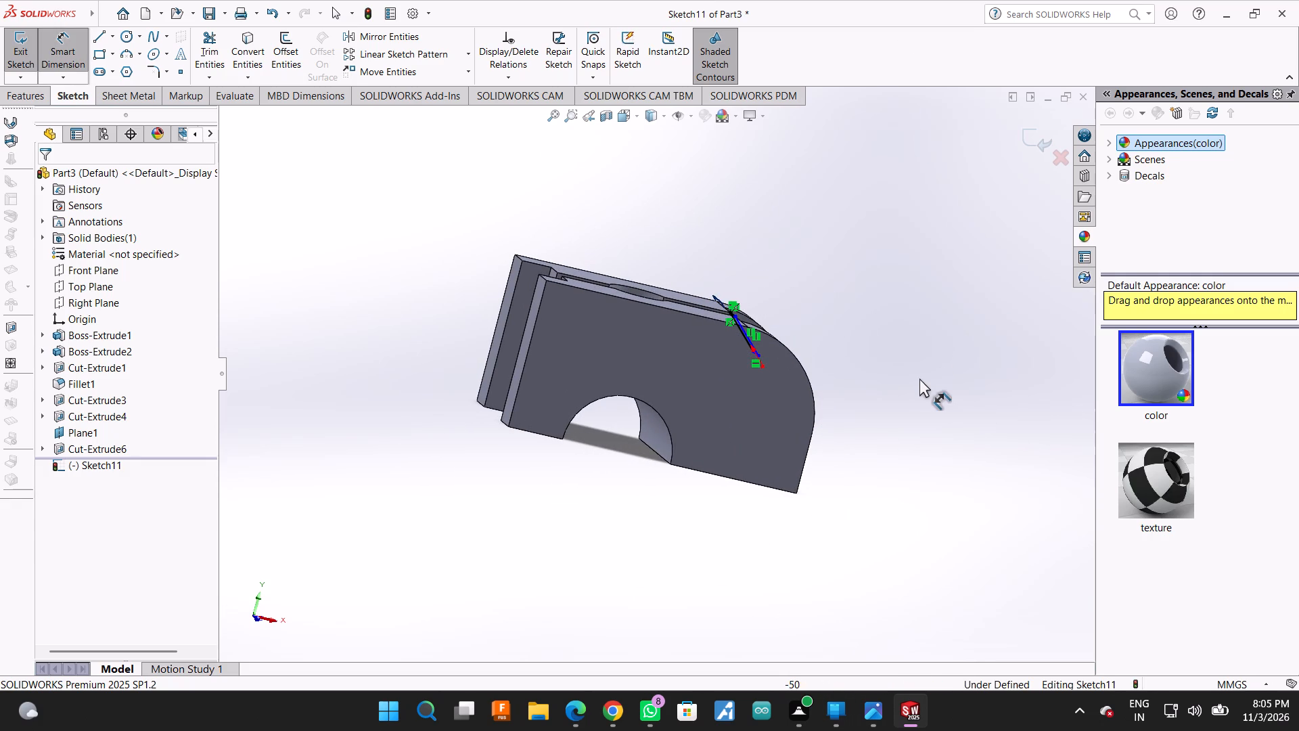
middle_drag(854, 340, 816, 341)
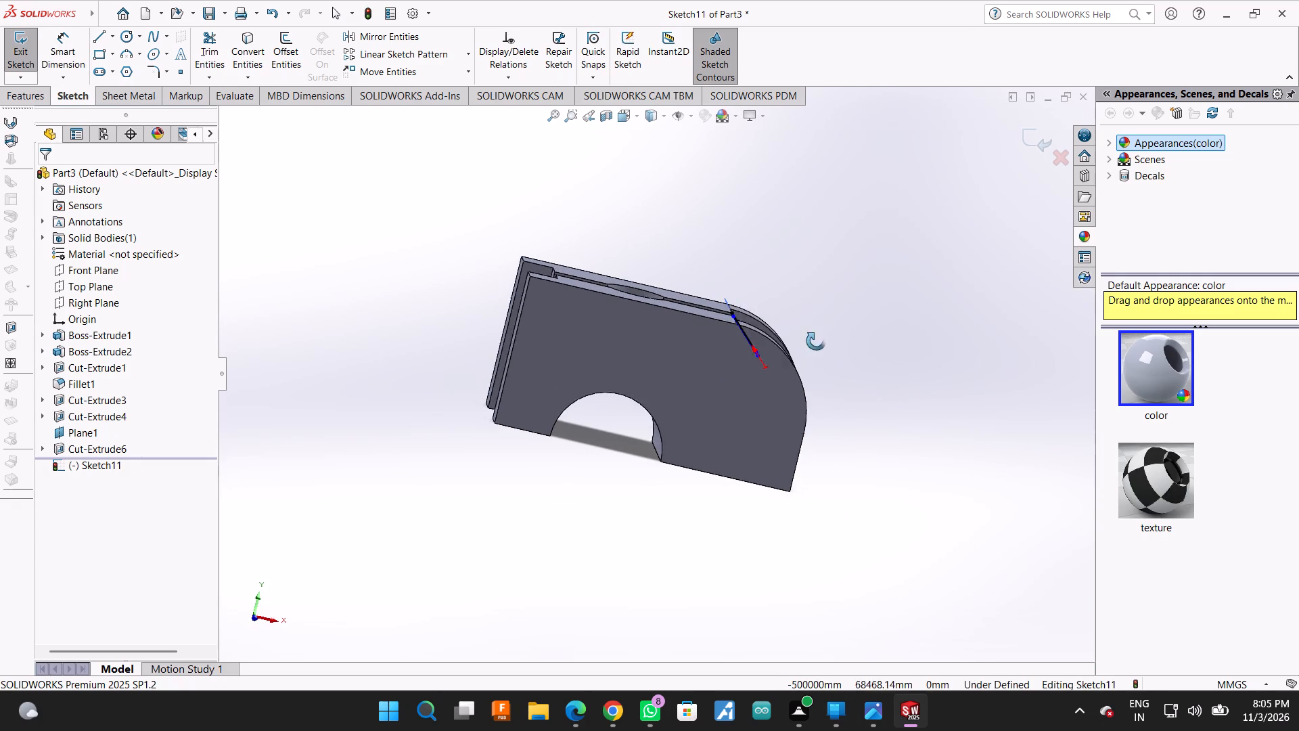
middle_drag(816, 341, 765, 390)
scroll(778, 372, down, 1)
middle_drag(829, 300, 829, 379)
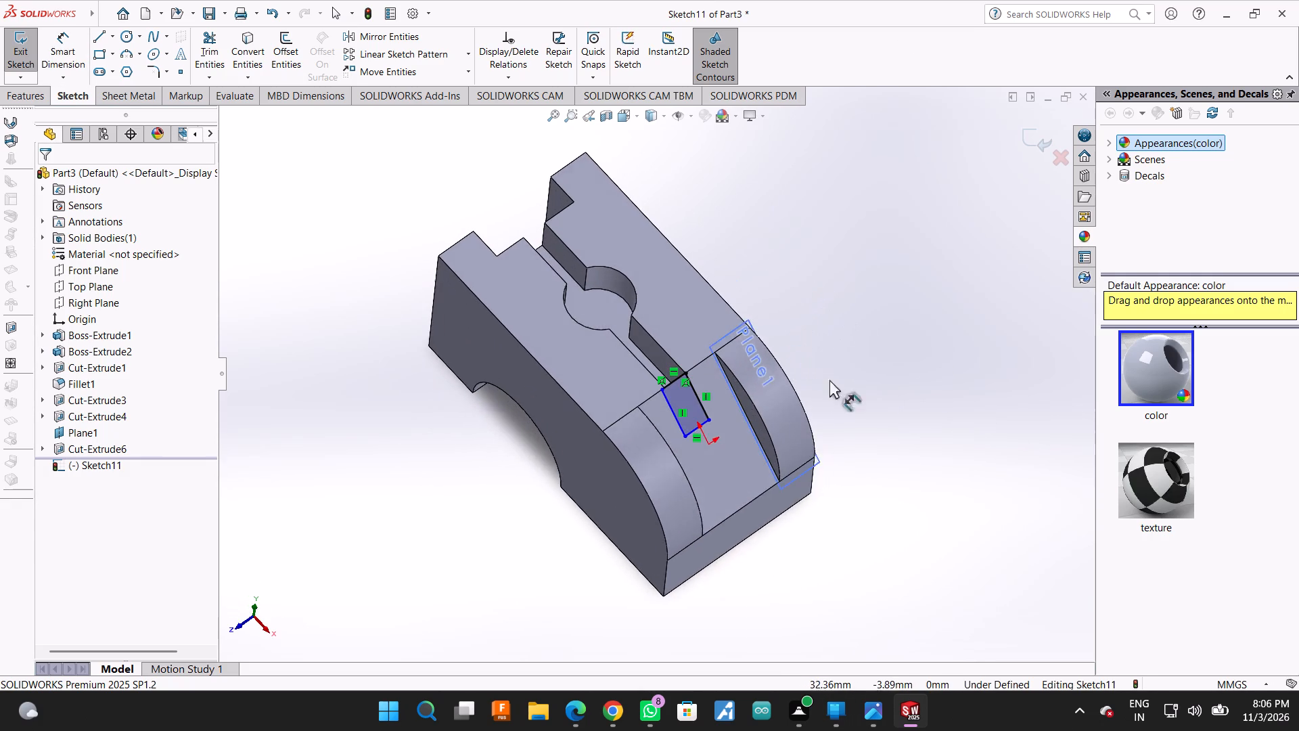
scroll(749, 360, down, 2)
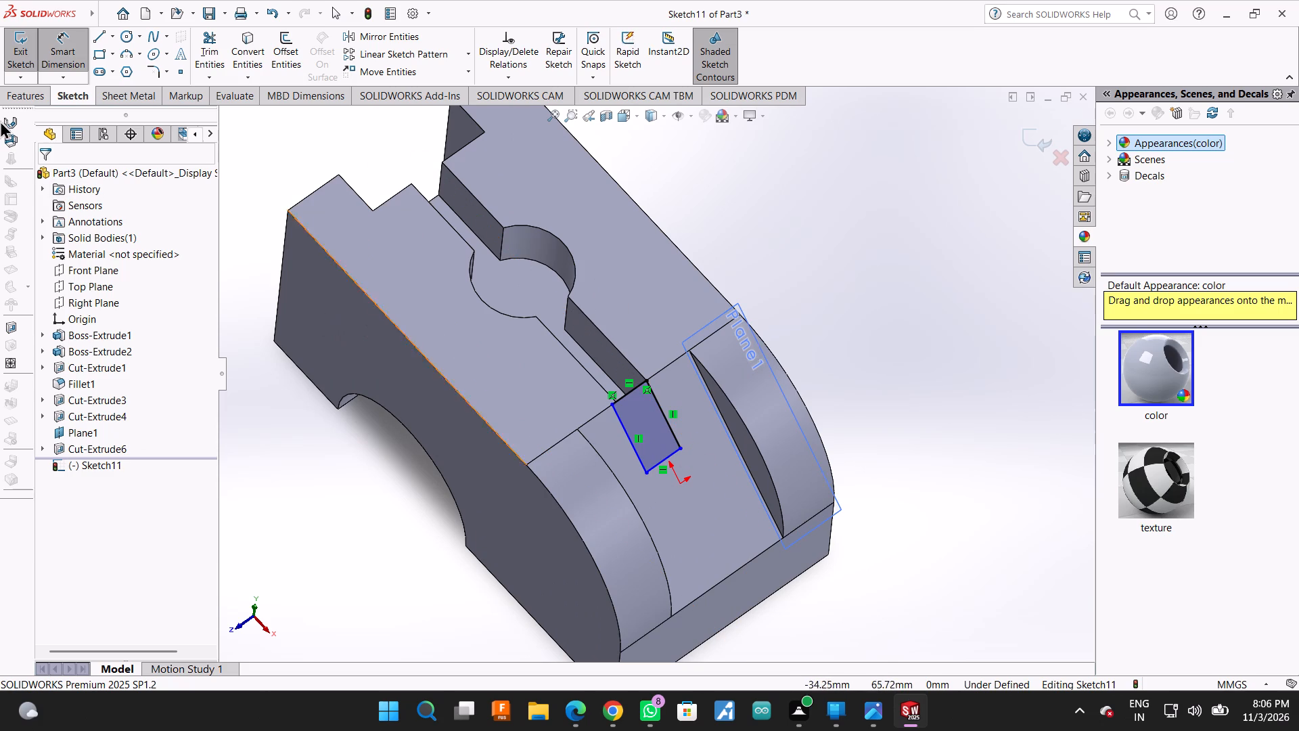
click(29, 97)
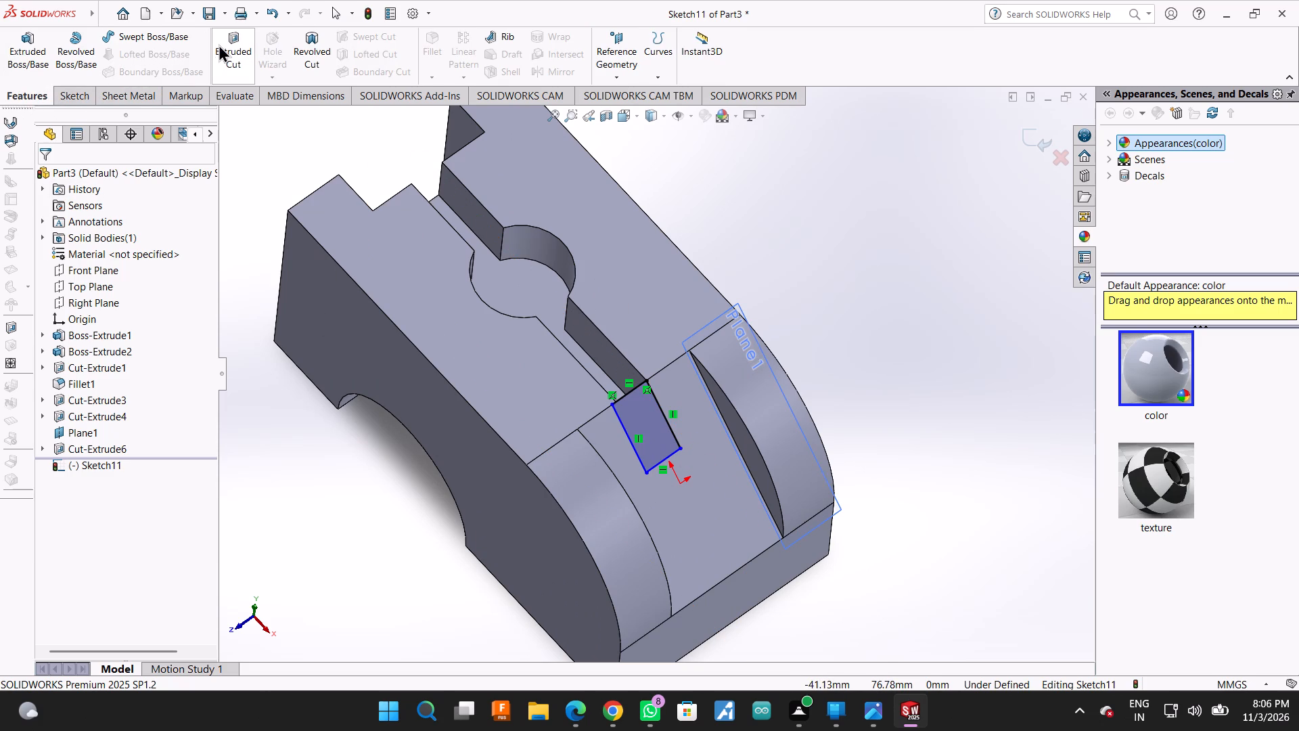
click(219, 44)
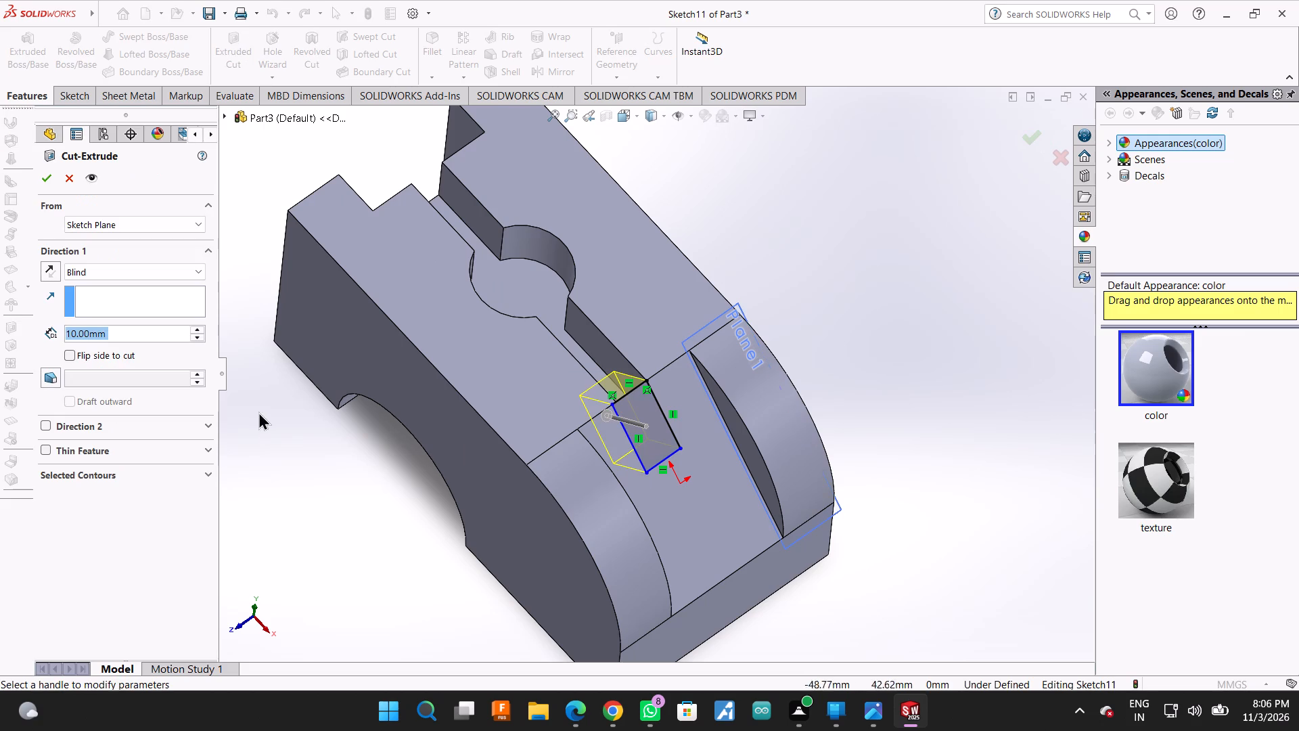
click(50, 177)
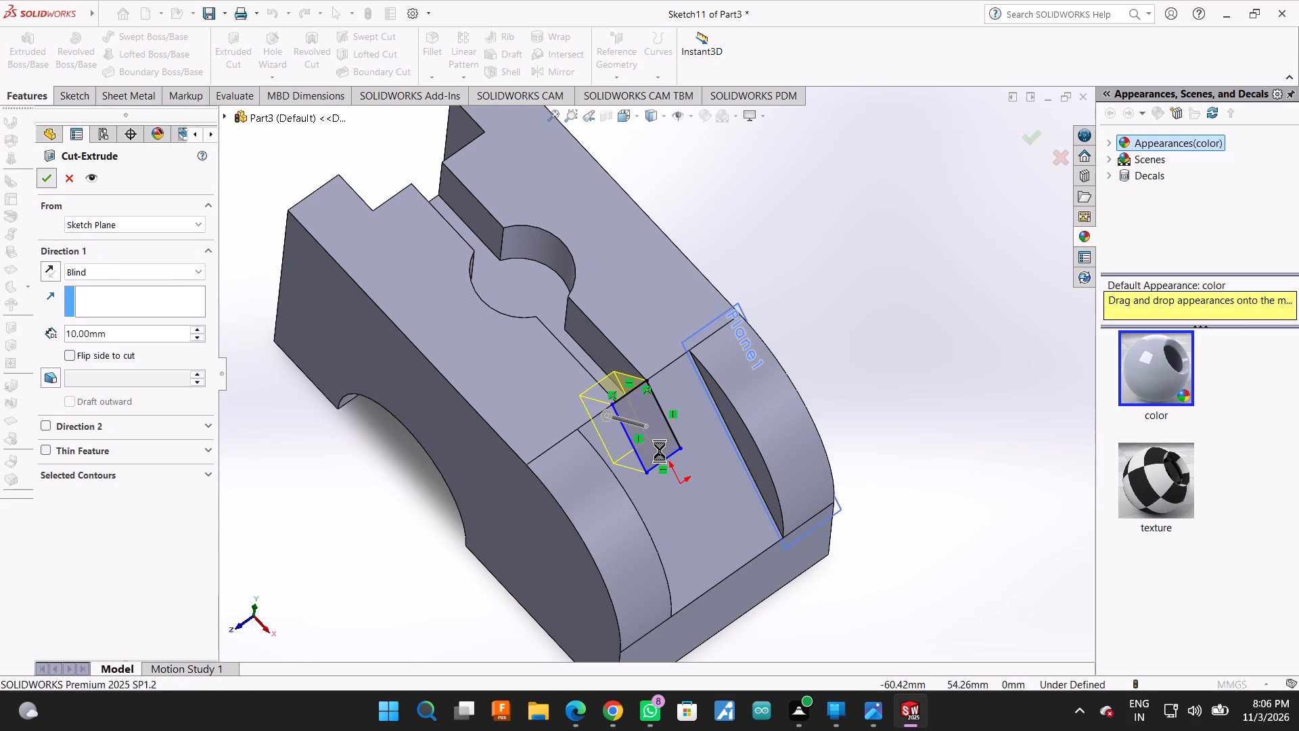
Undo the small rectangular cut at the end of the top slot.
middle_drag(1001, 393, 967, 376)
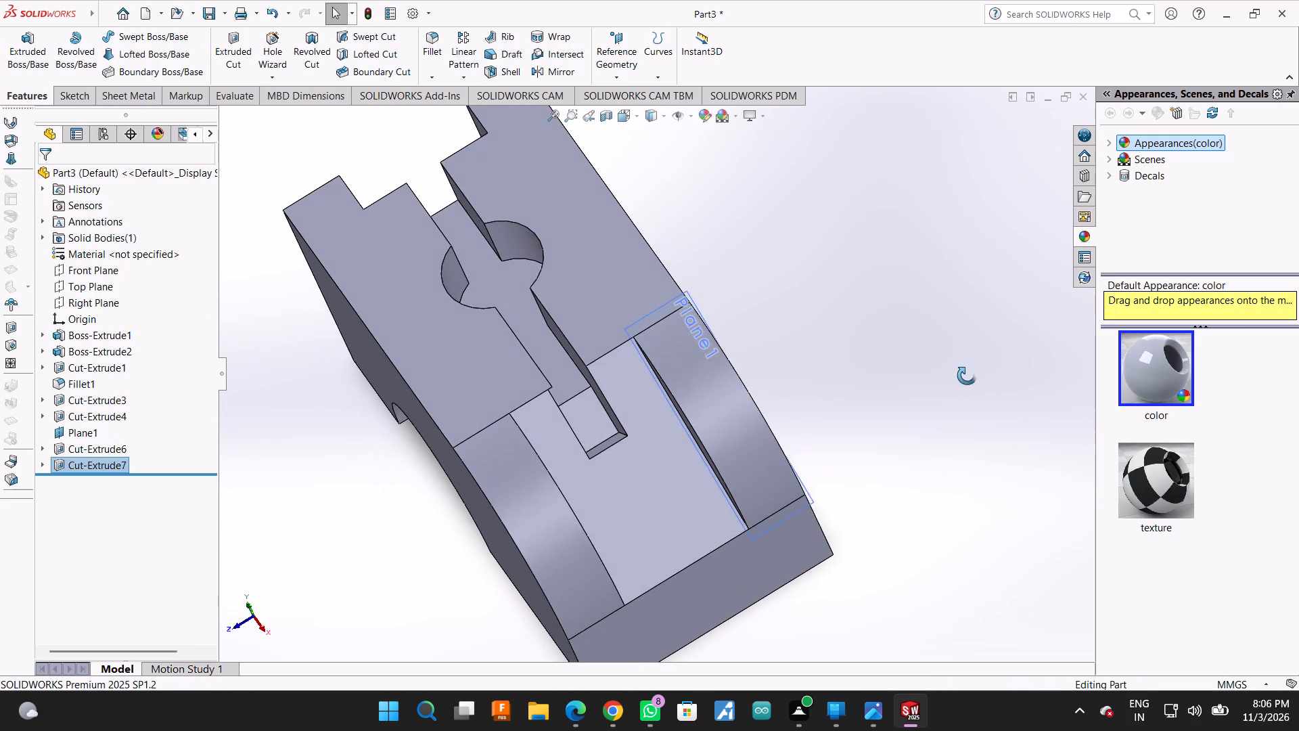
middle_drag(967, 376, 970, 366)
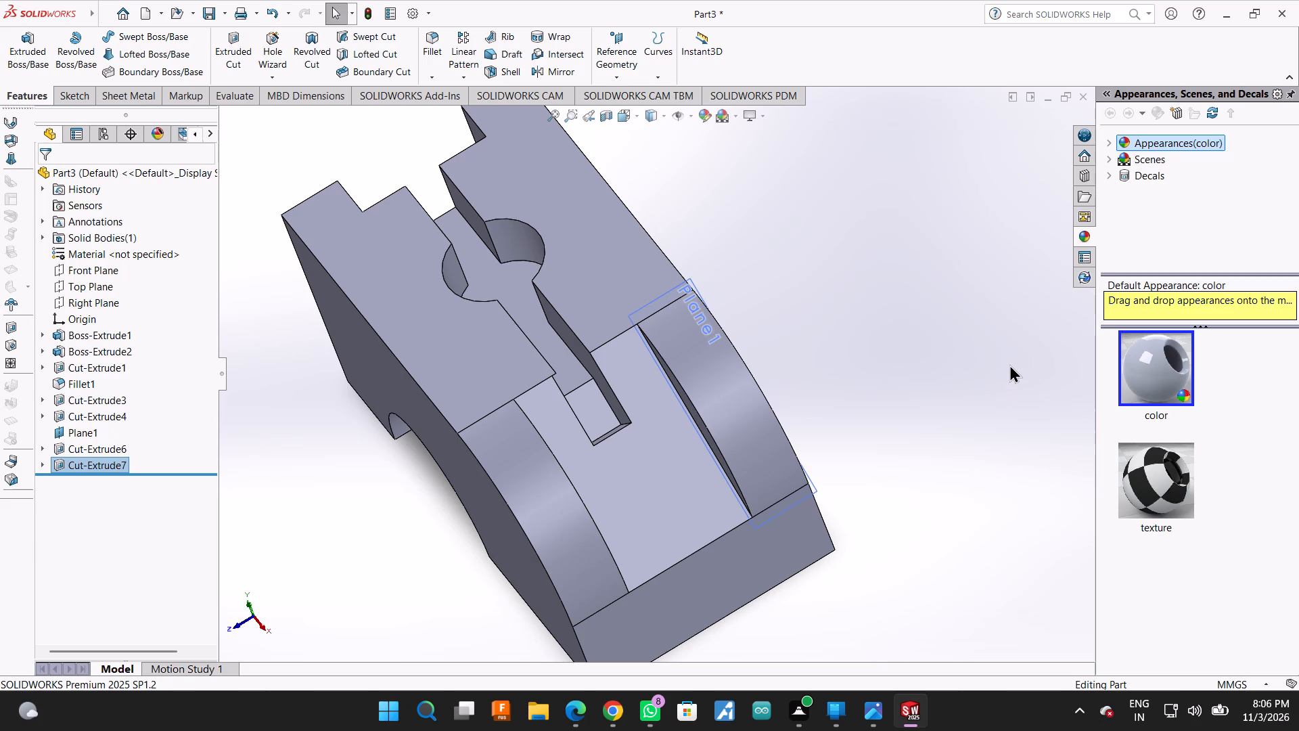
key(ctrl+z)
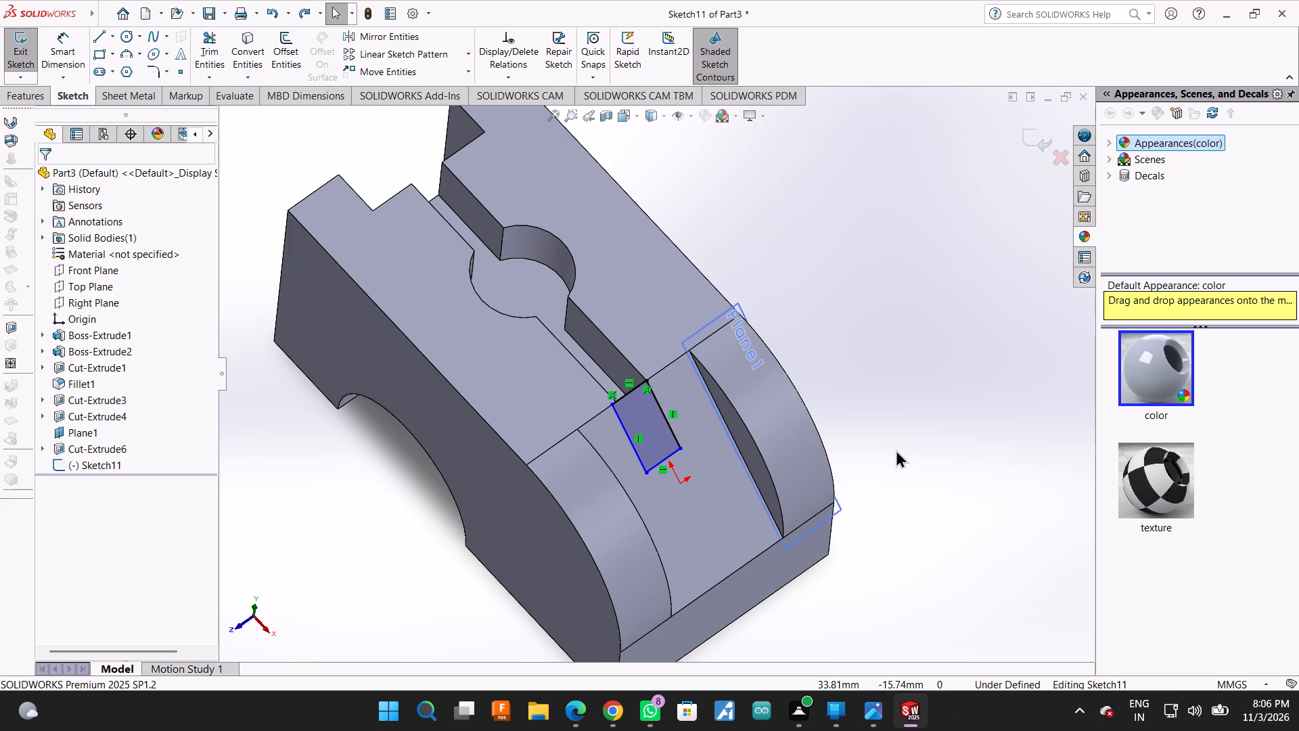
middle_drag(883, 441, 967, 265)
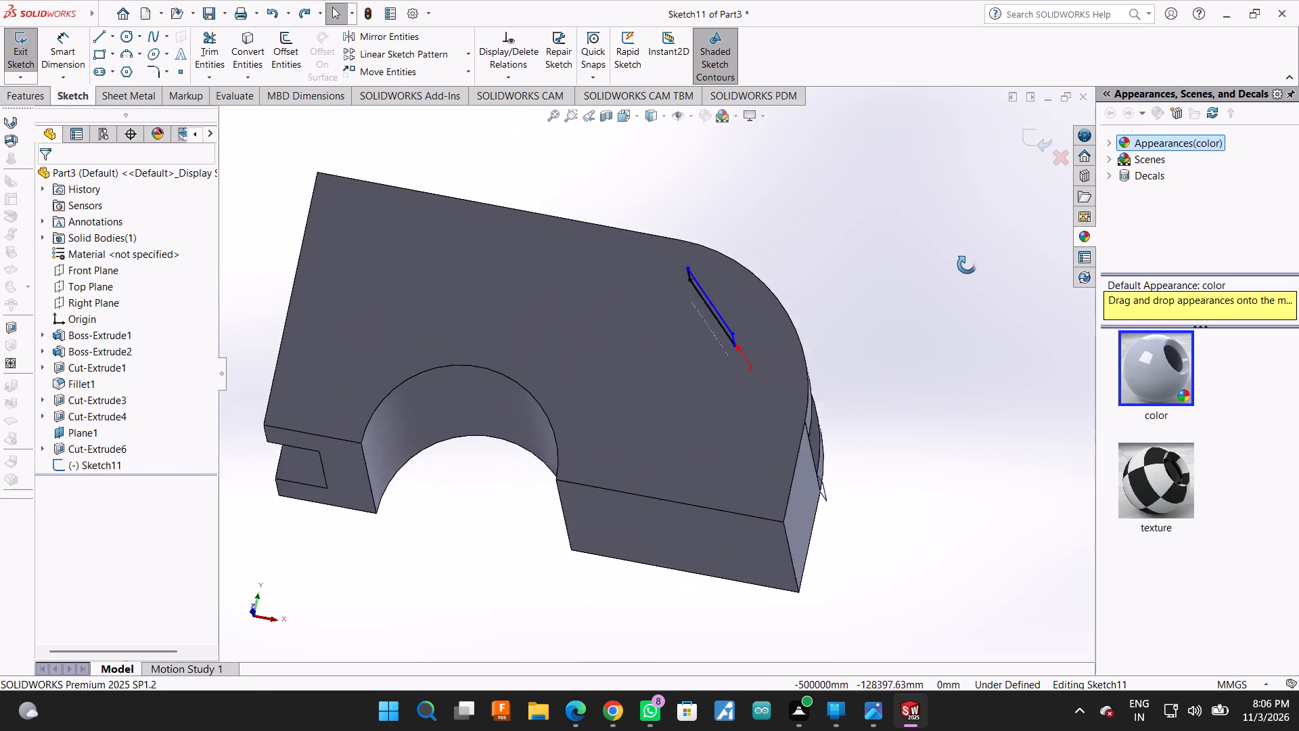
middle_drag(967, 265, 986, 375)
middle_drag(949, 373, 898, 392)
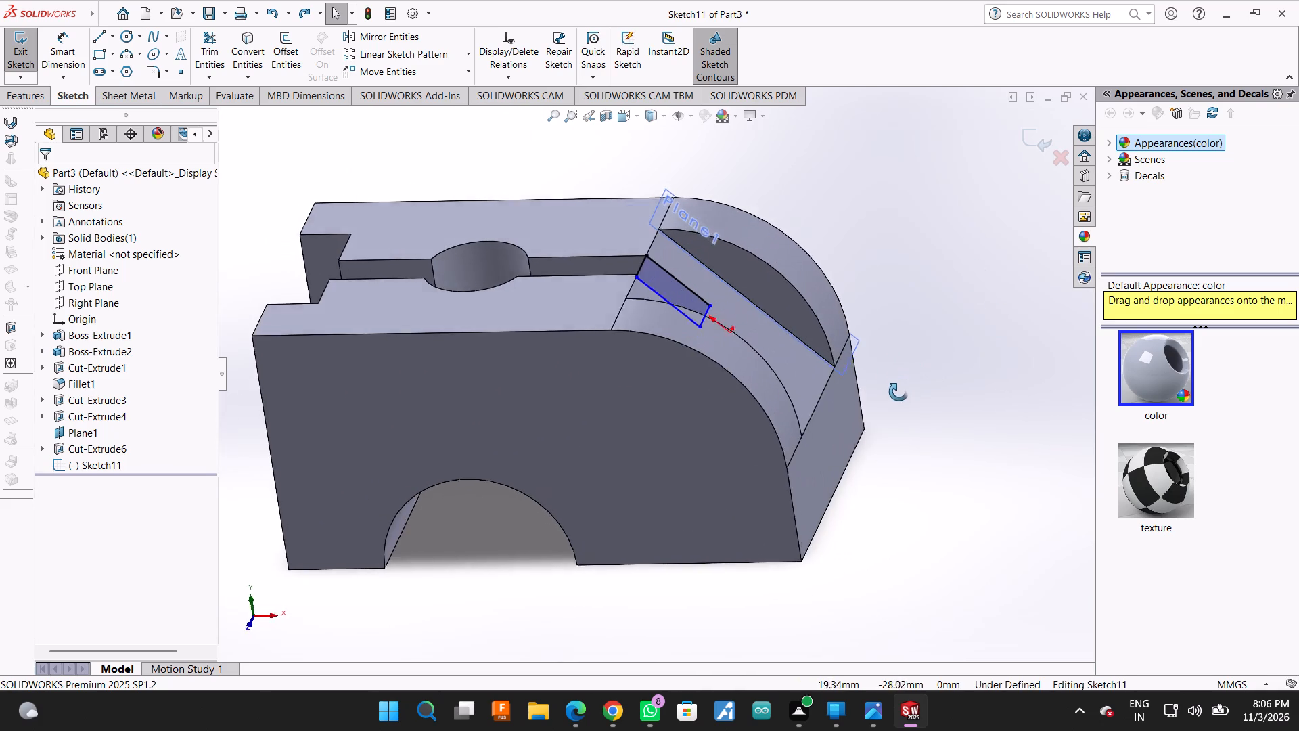
Remove all lines of the small rectangle from the sloped pocket face sketch with Power trim, and exit the sketch.
middle_drag(898, 392, 886, 412)
scroll(845, 376, down, 1)
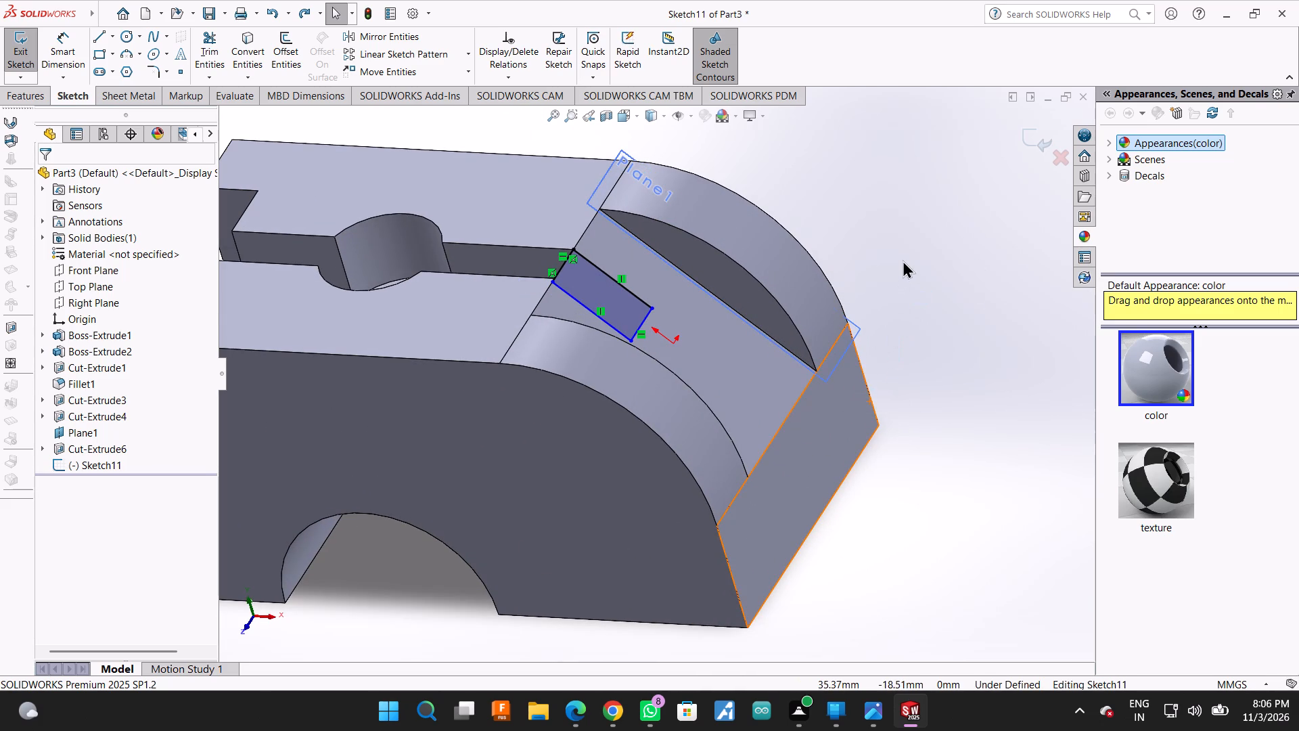
middle_drag(852, 214, 940, 267)
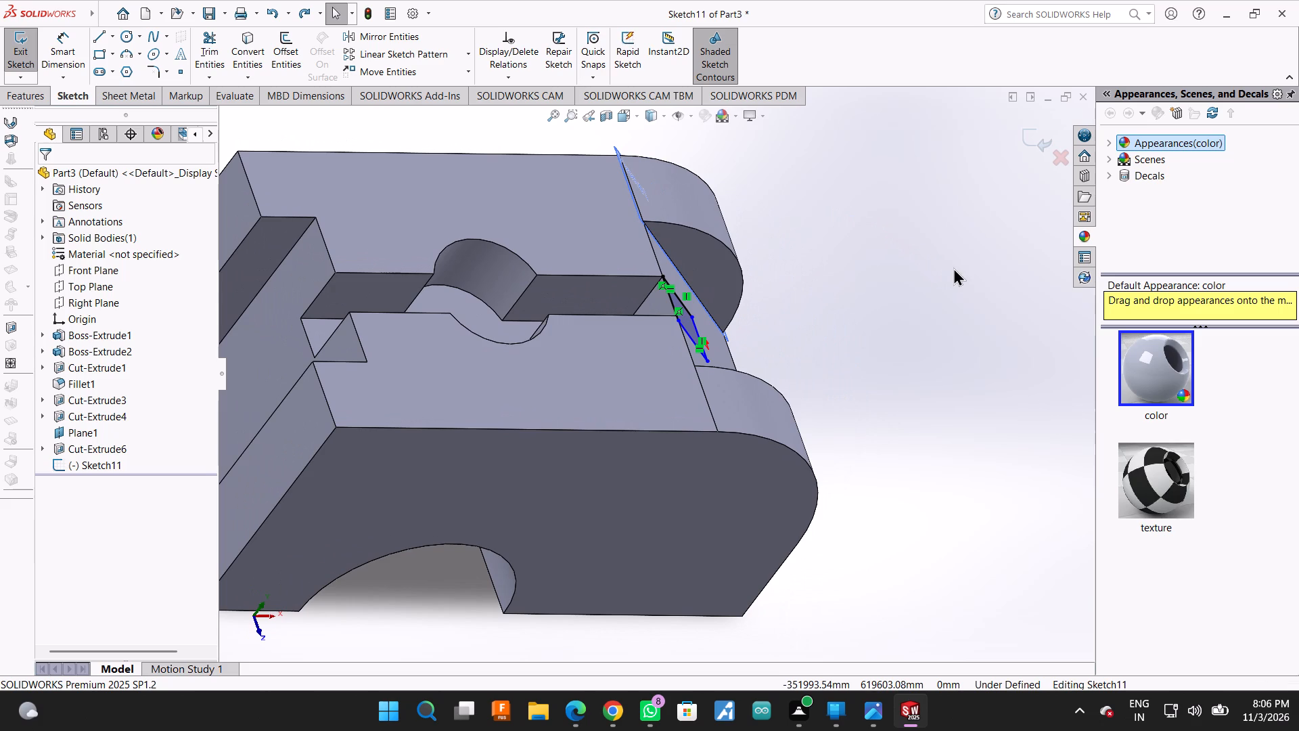
middle_drag(980, 240, 995, 244)
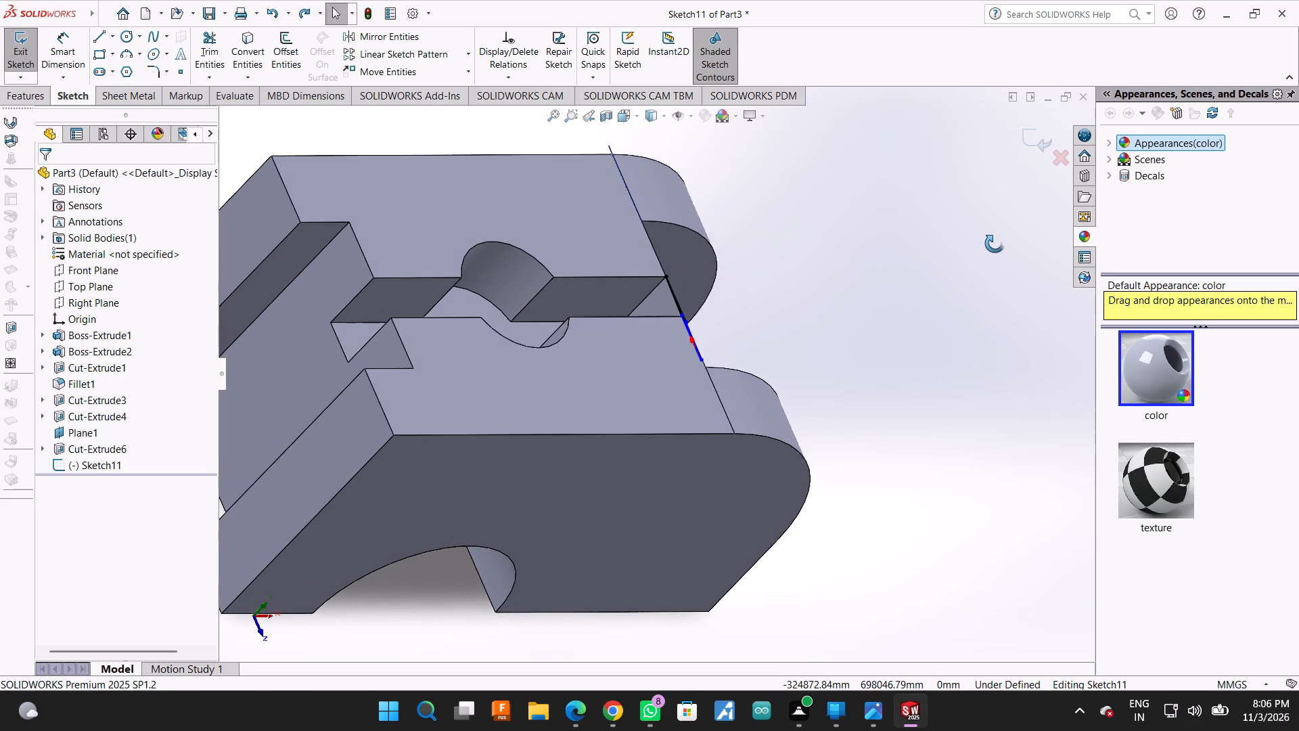
middle_drag(995, 244, 973, 255)
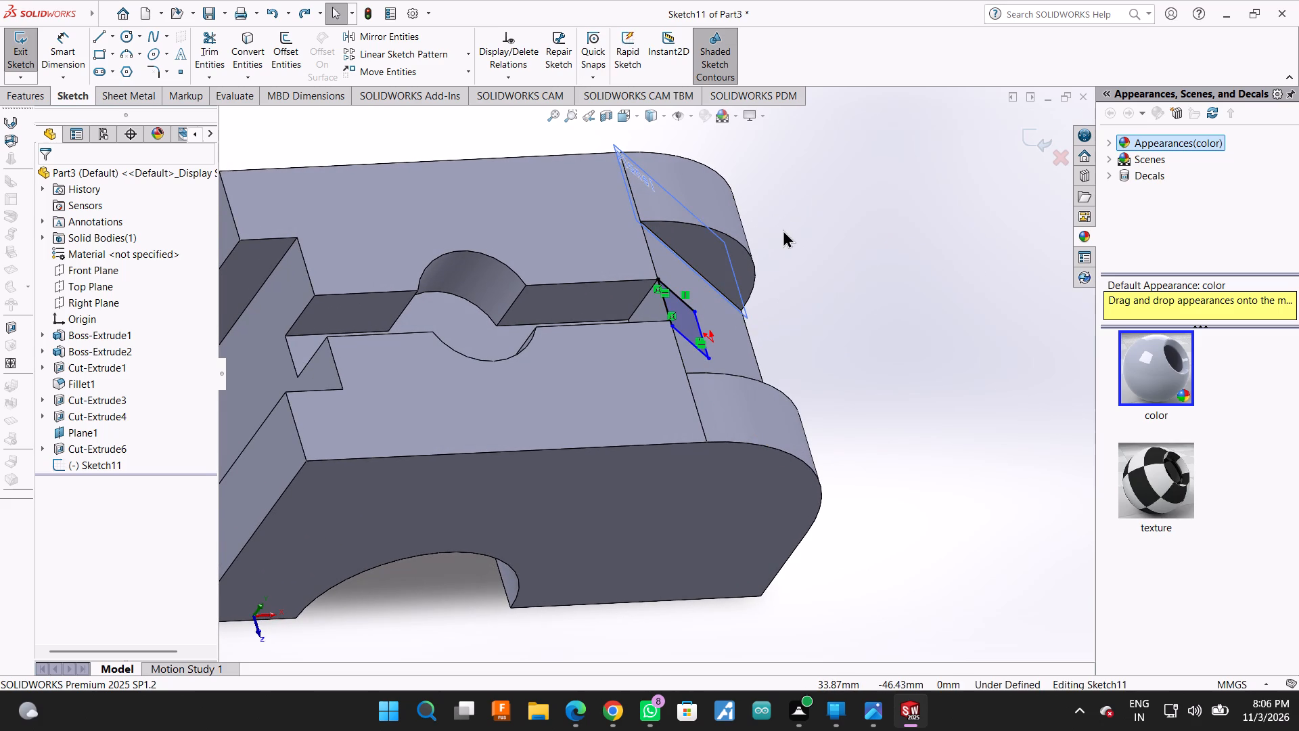
key(ctrl+z)
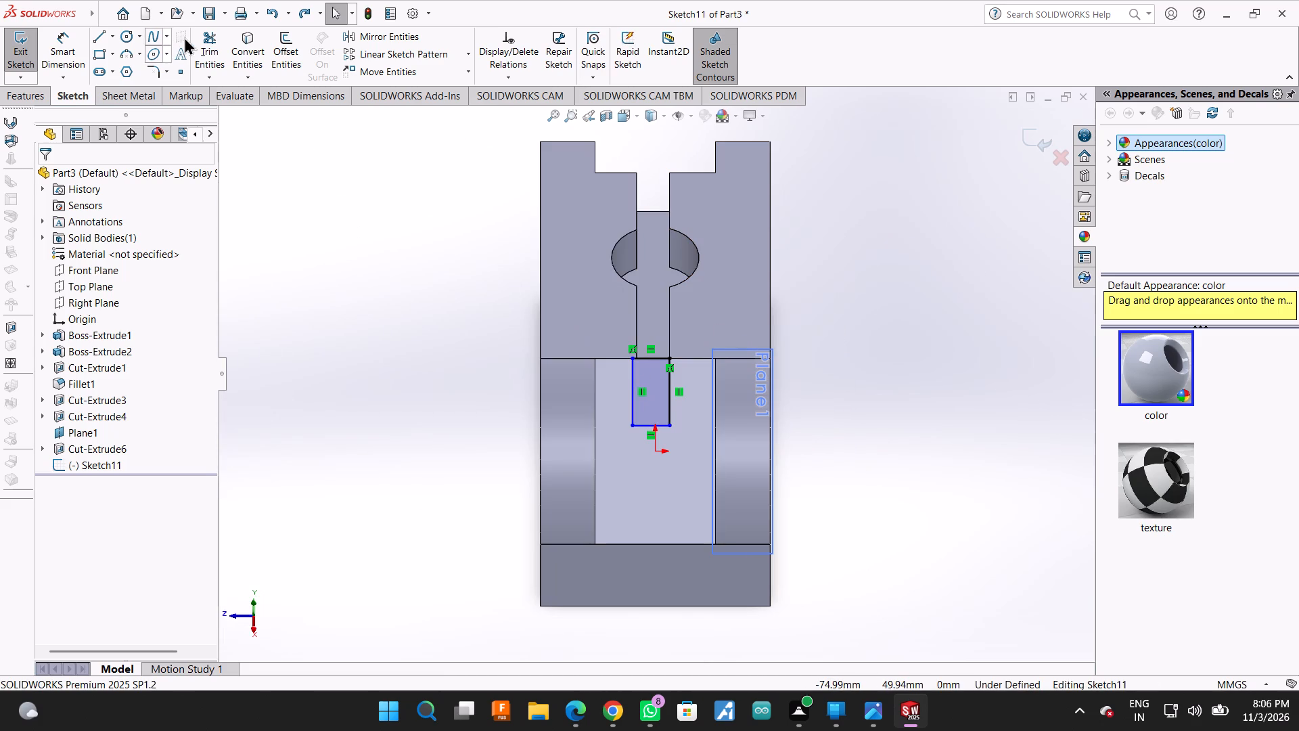
click(196, 40)
drag(666, 326, 618, 403)
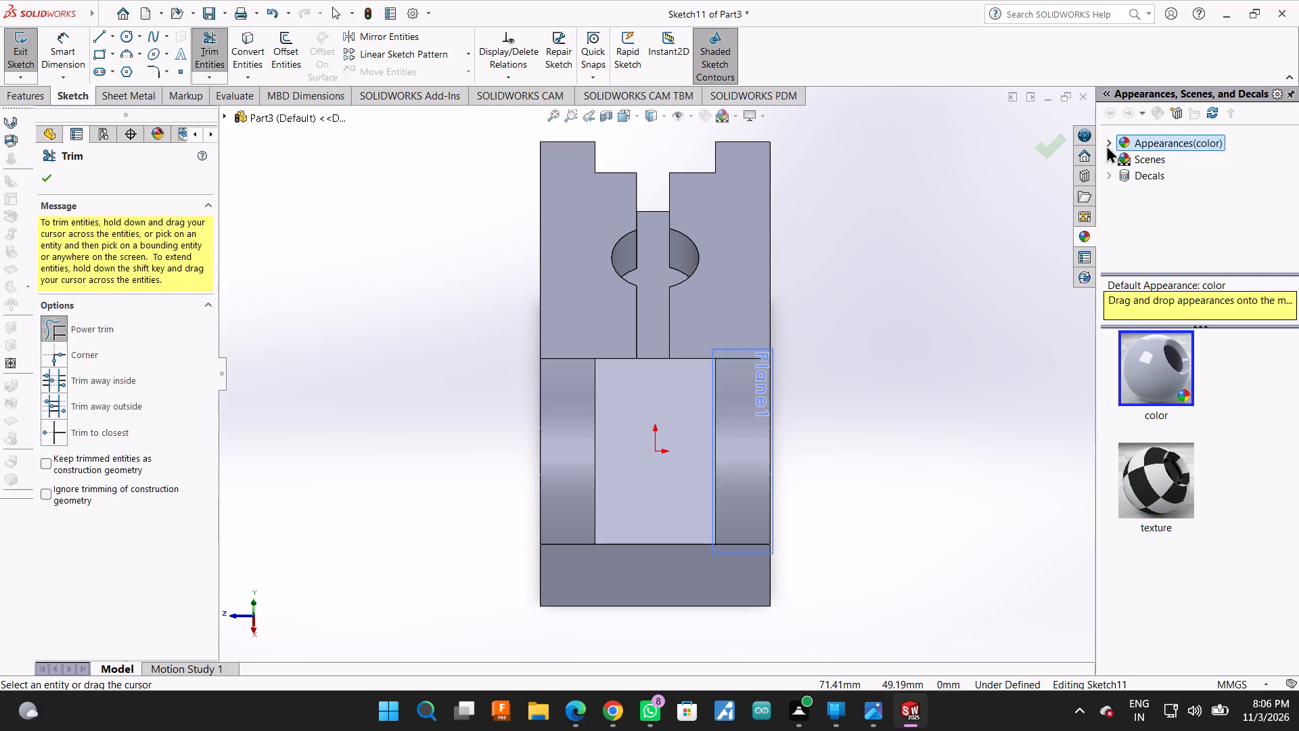
click(1043, 139)
middle_drag(936, 284, 1016, 292)
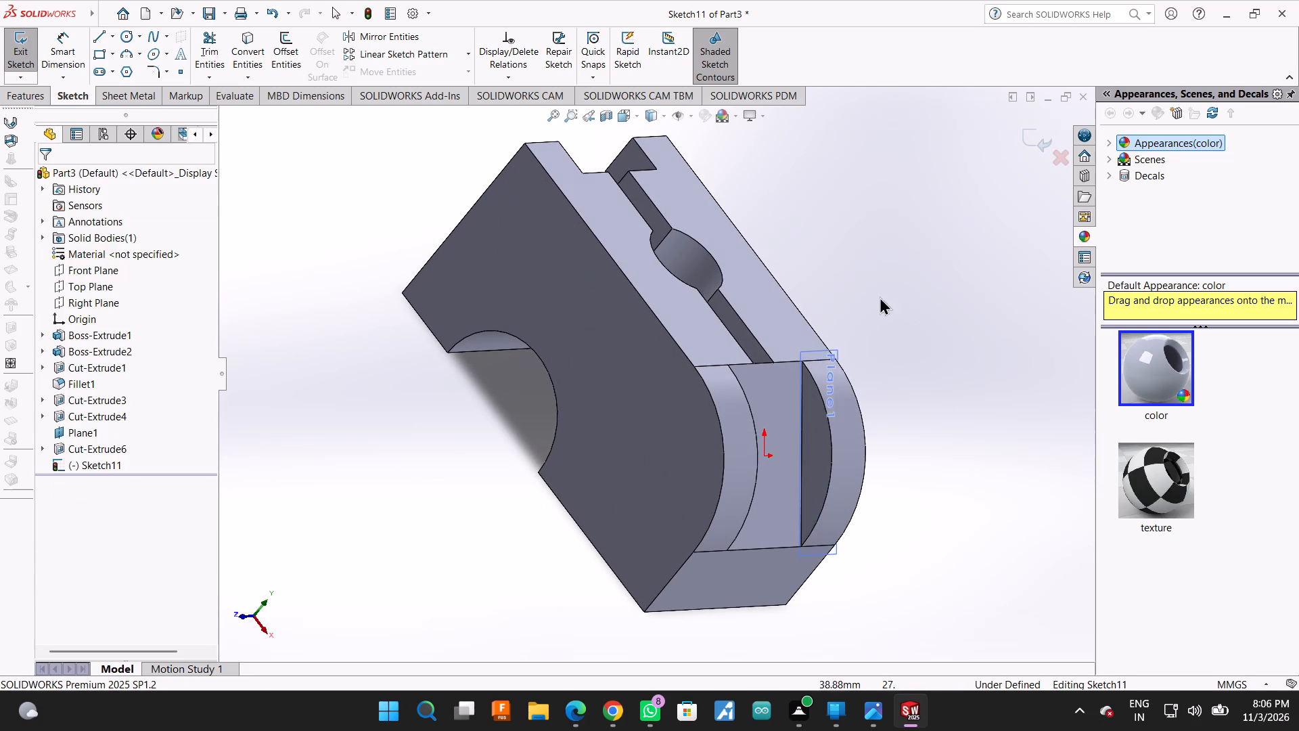
click(775, 311)
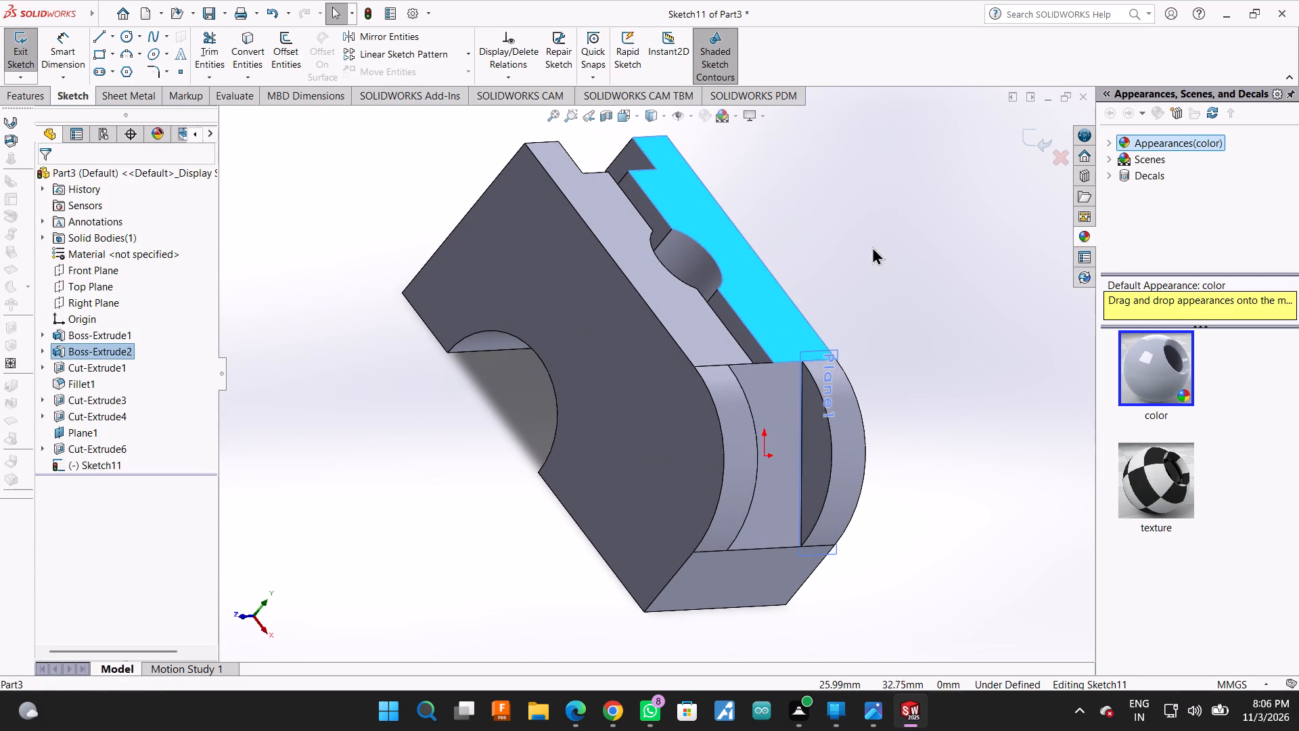
click(890, 219)
click(1033, 141)
Sketch a closed rectangle about 7 x 6 mm on the block's top face, spanning the slot's width and overlapping the sloped pocket, and exit the sketch.
click(768, 326)
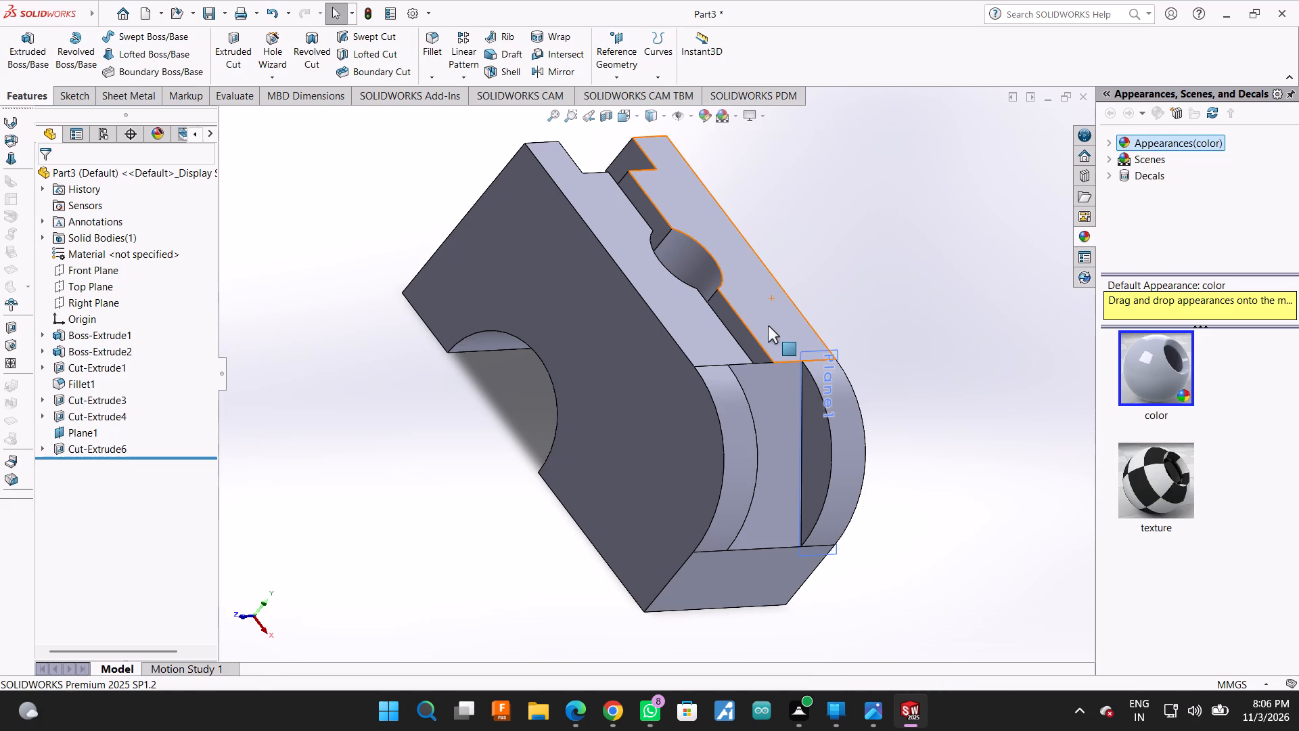
click(826, 292)
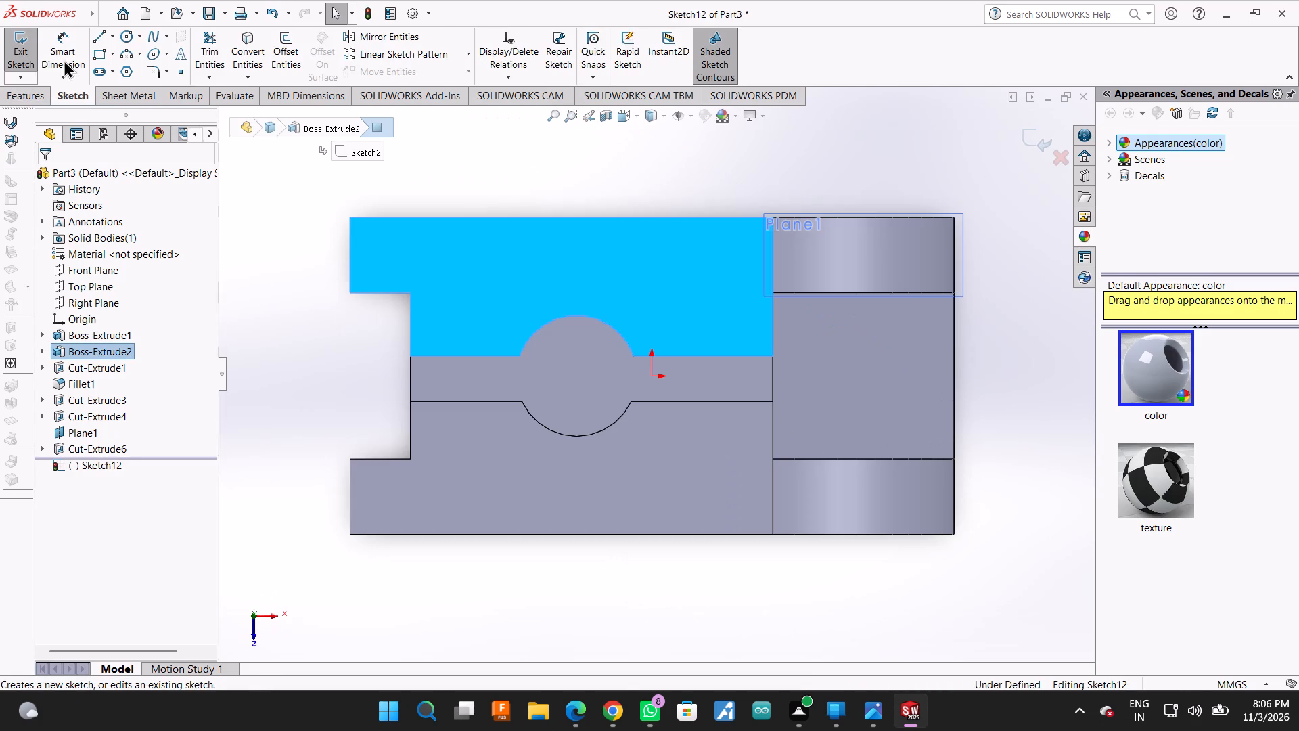
click(101, 33)
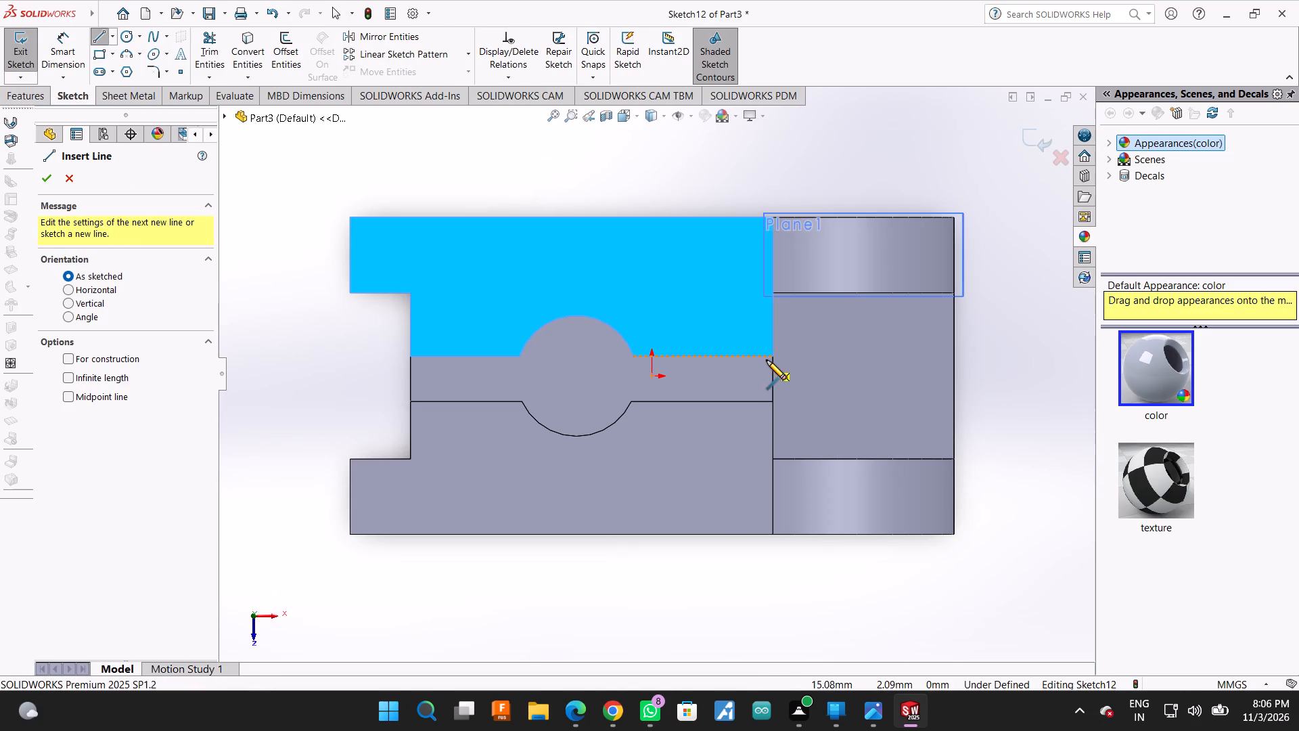
click(744, 359)
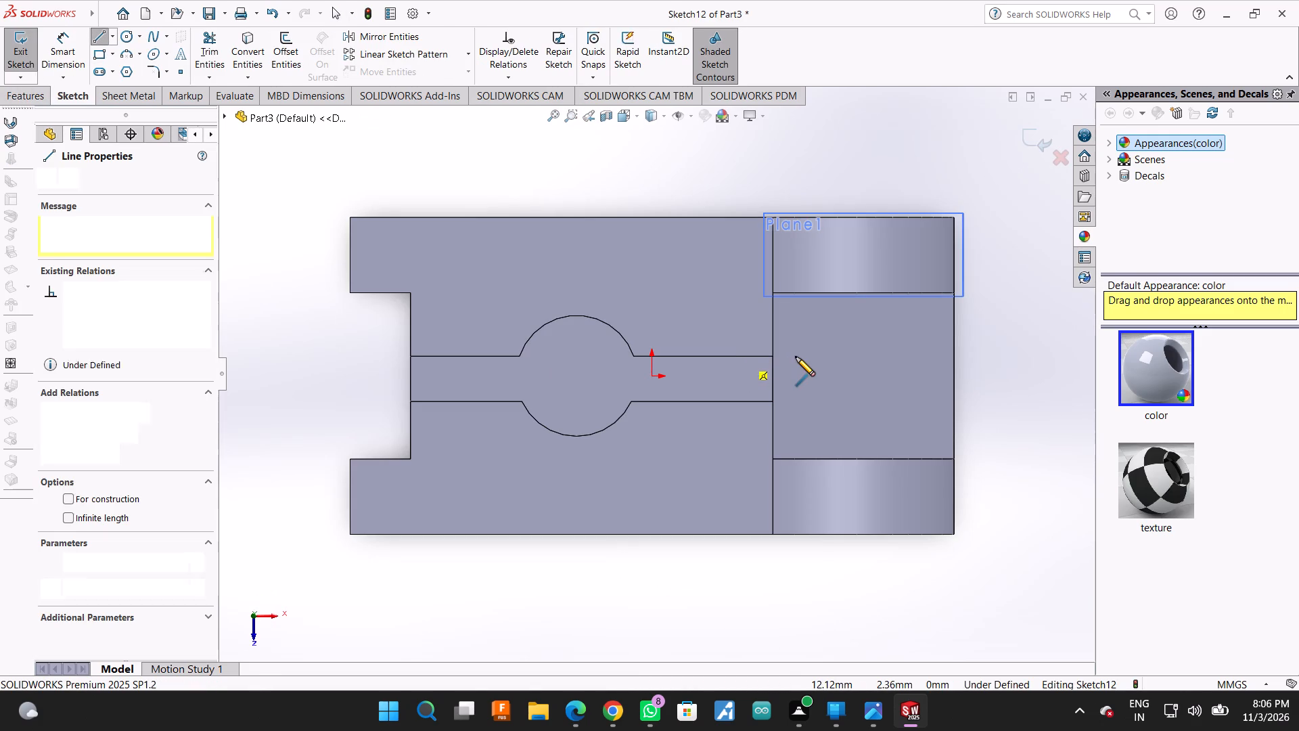
click(794, 357)
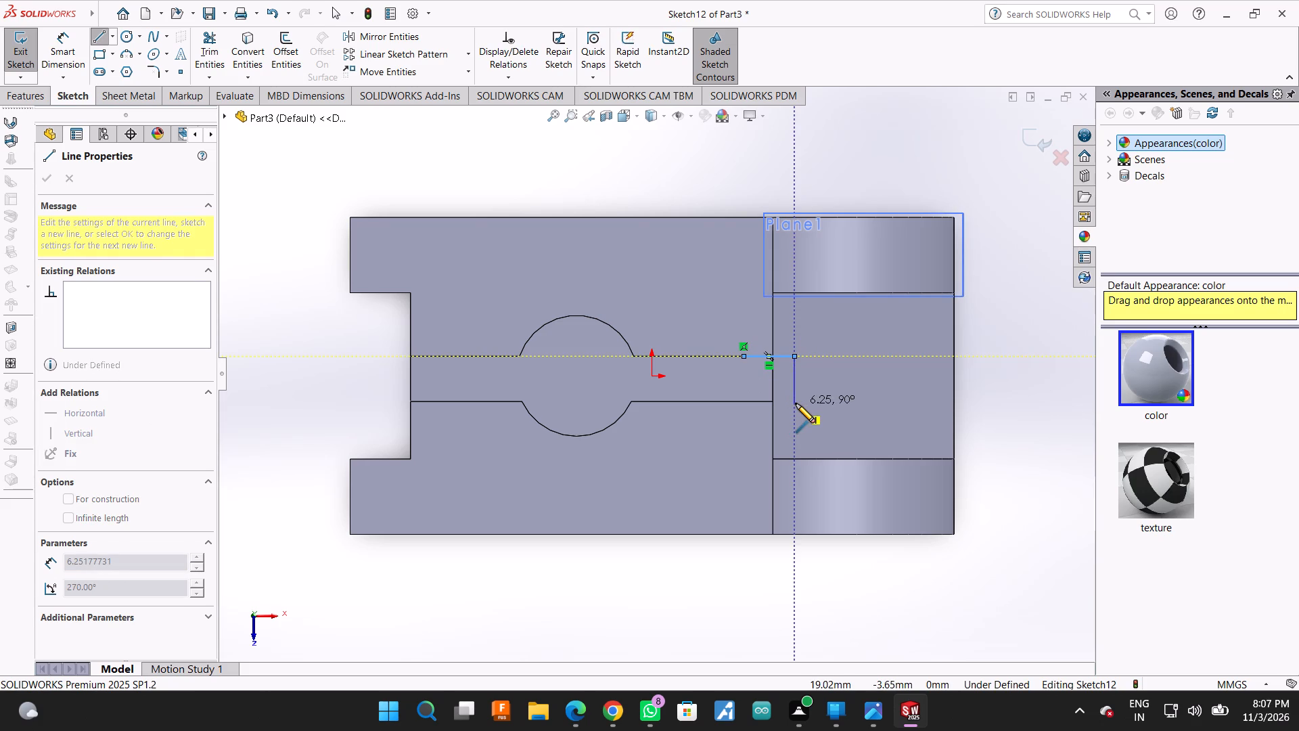
click(796, 403)
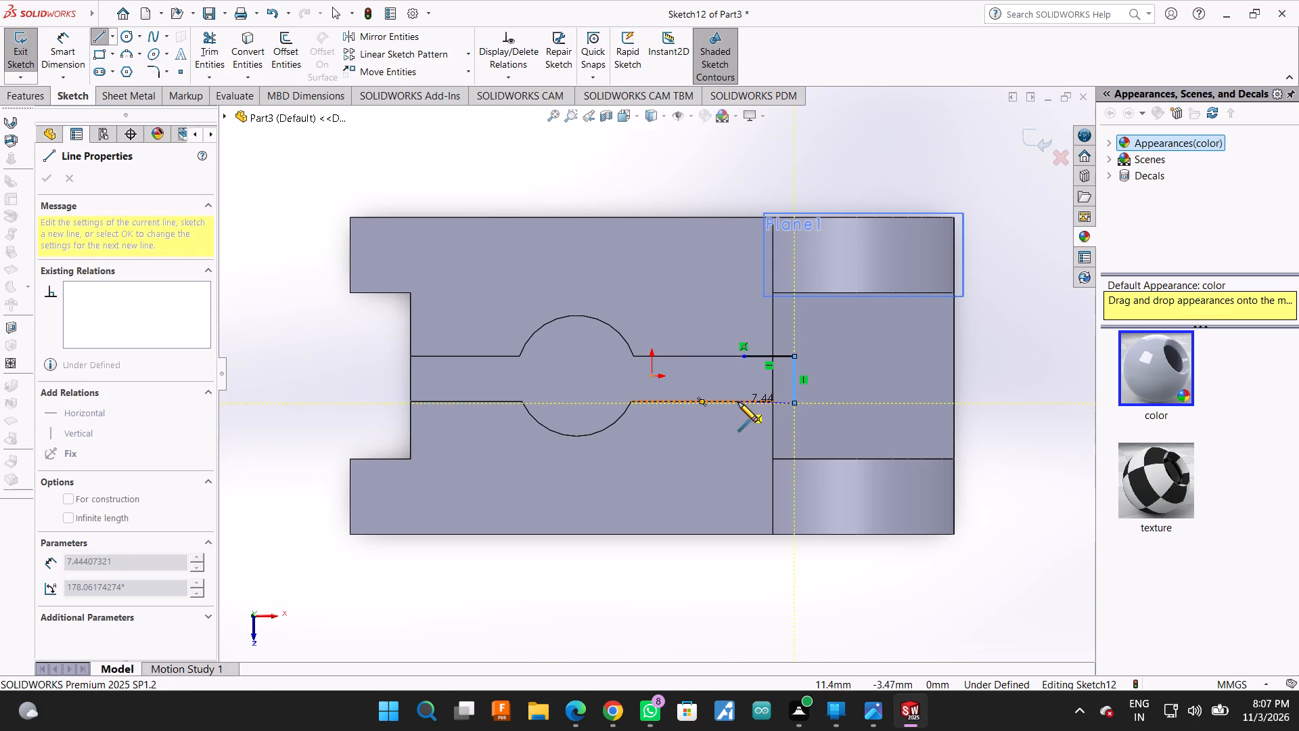
click(739, 402)
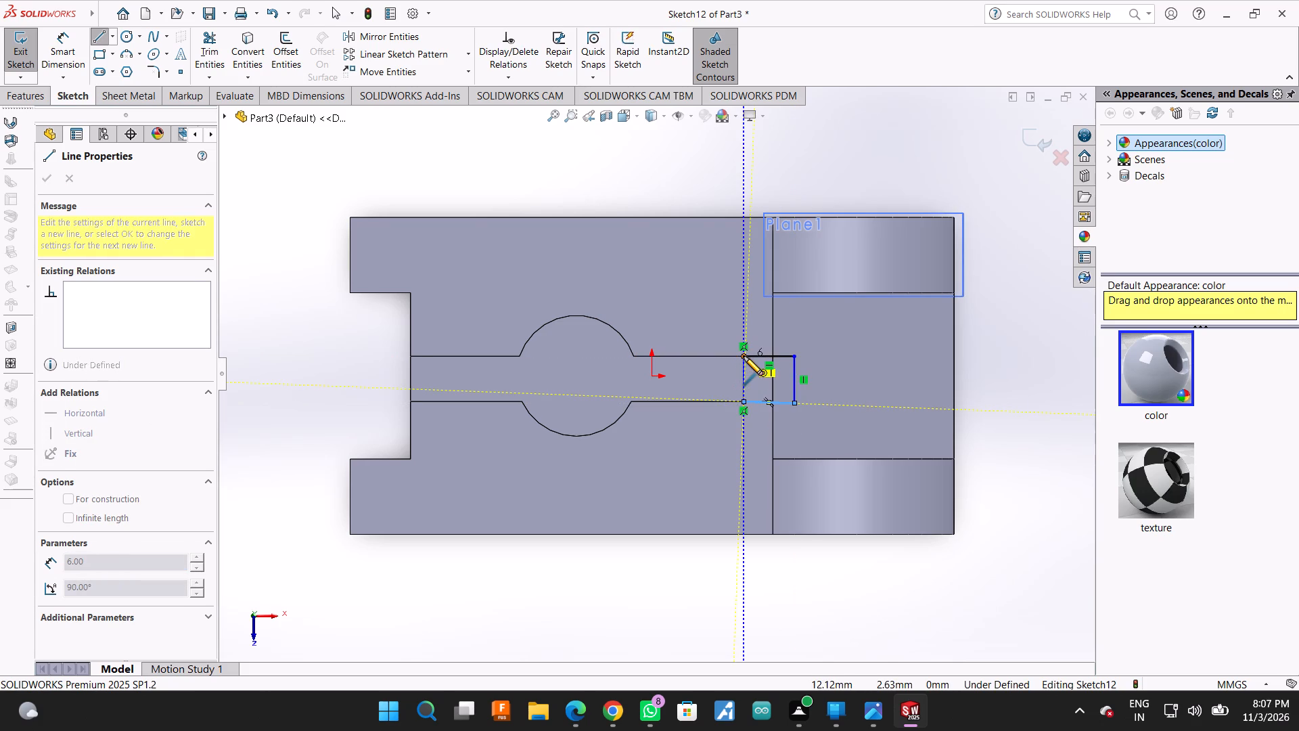
click(744, 356)
key(Escape)
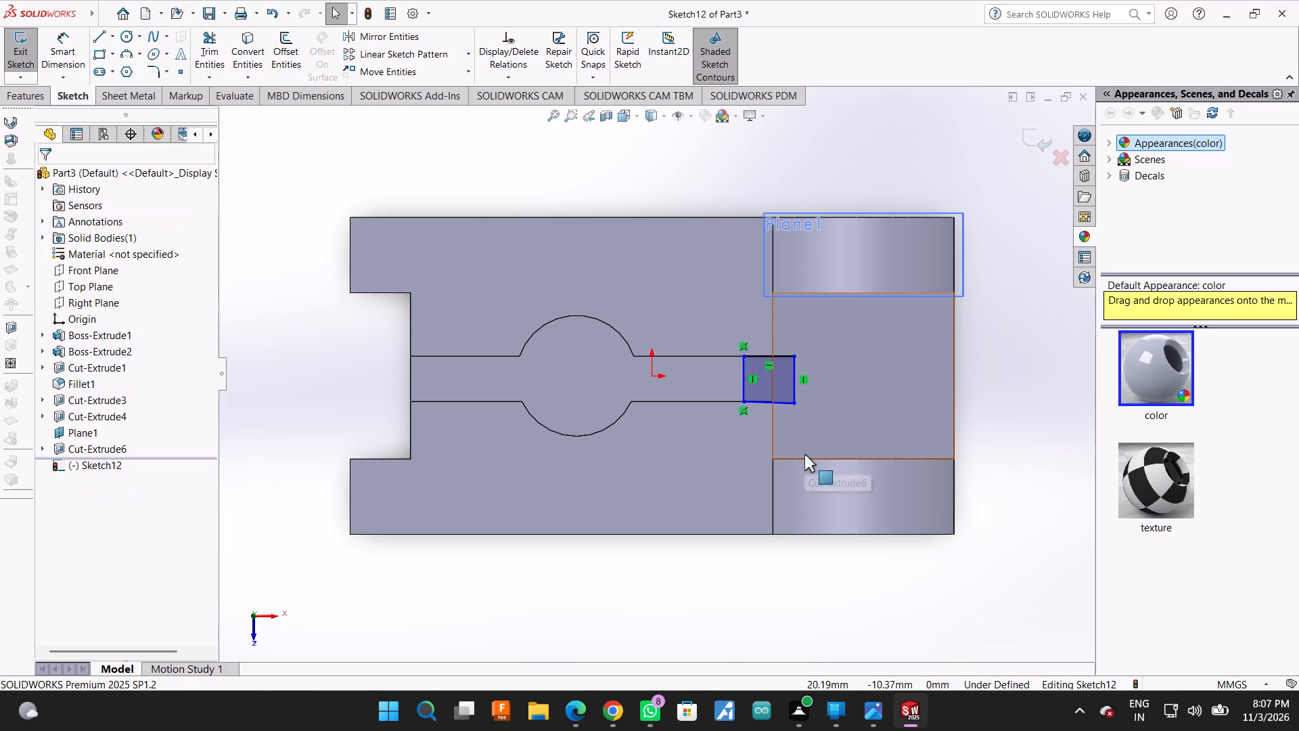
middle_drag(966, 487, 964, 403)
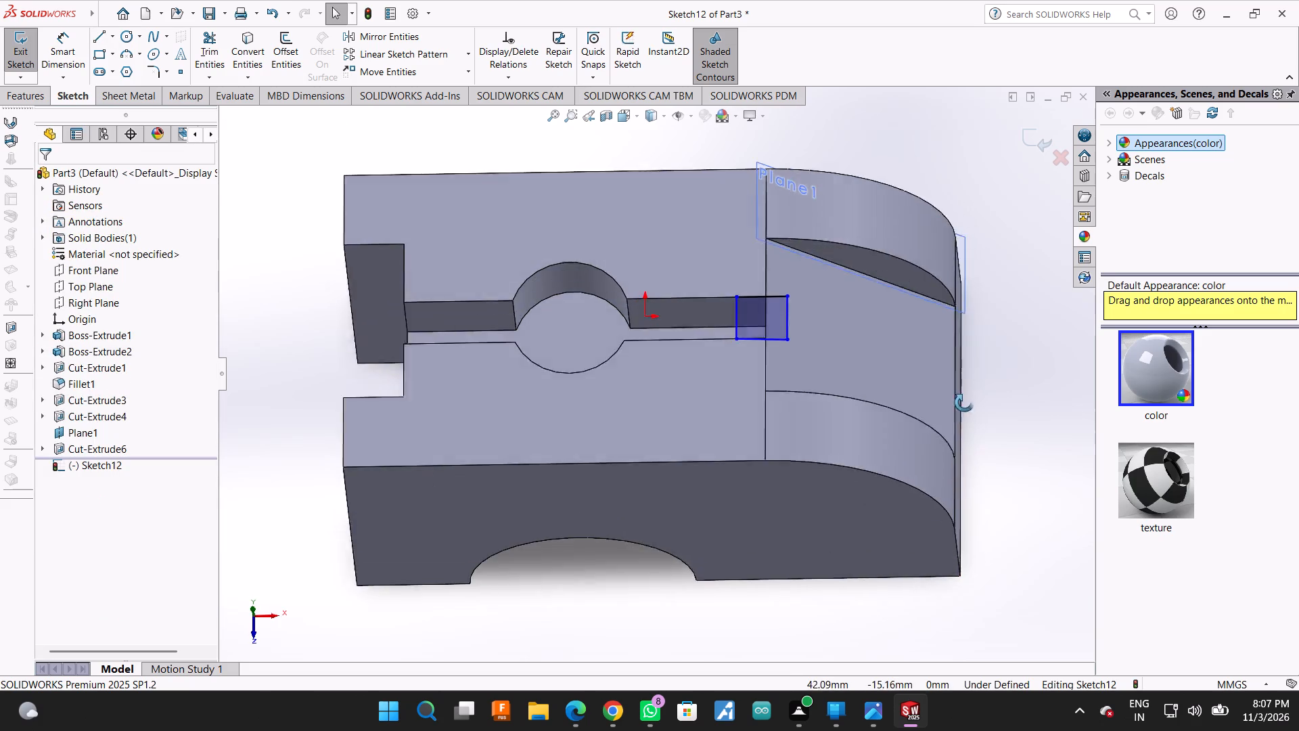
middle_drag(964, 403, 963, 383)
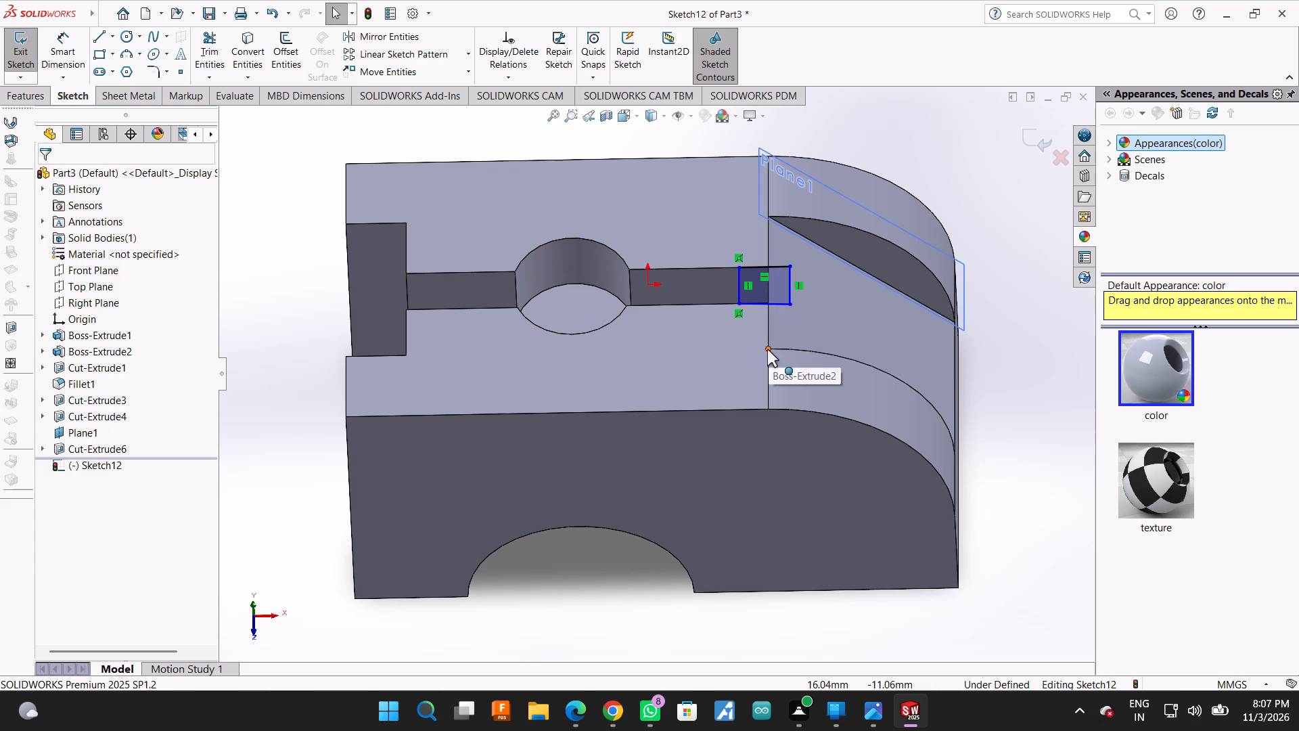
scroll(827, 445, up, 1)
middle_drag(947, 456, 936, 403)
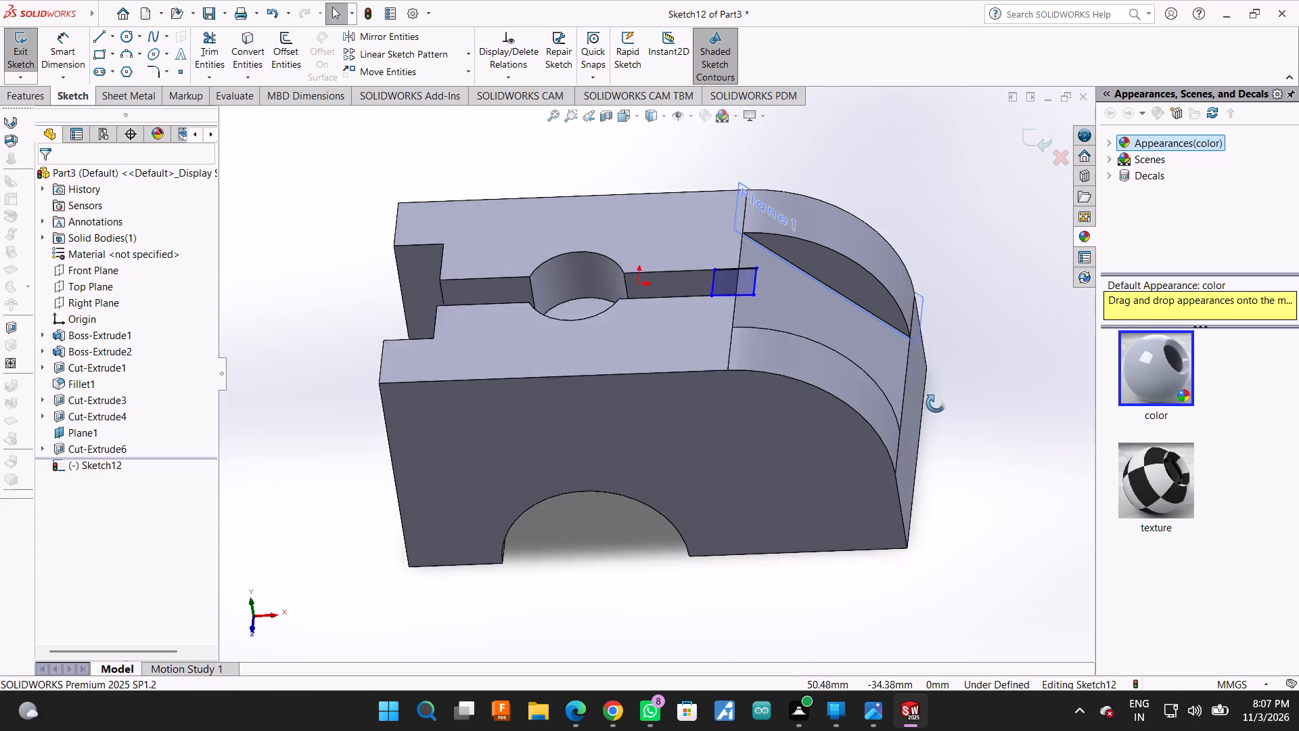
middle_drag(936, 403, 982, 351)
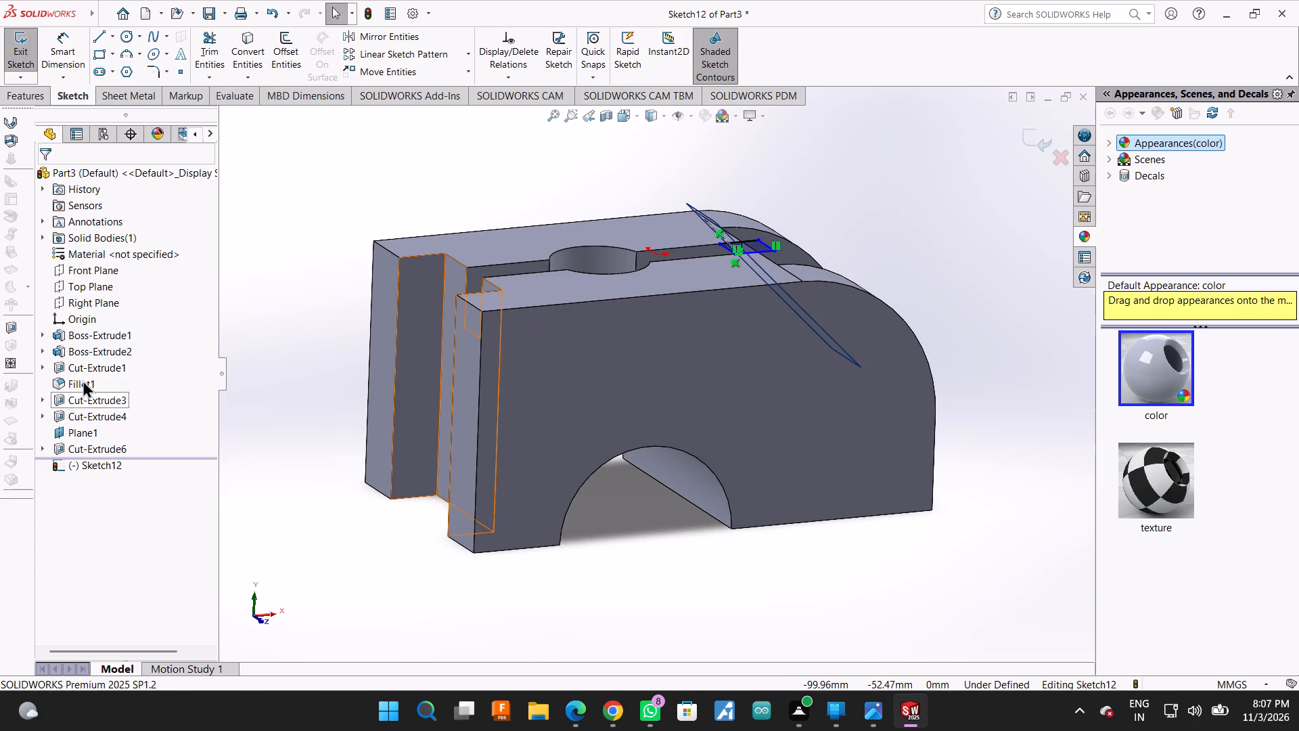
click(83, 380)
click(269, 441)
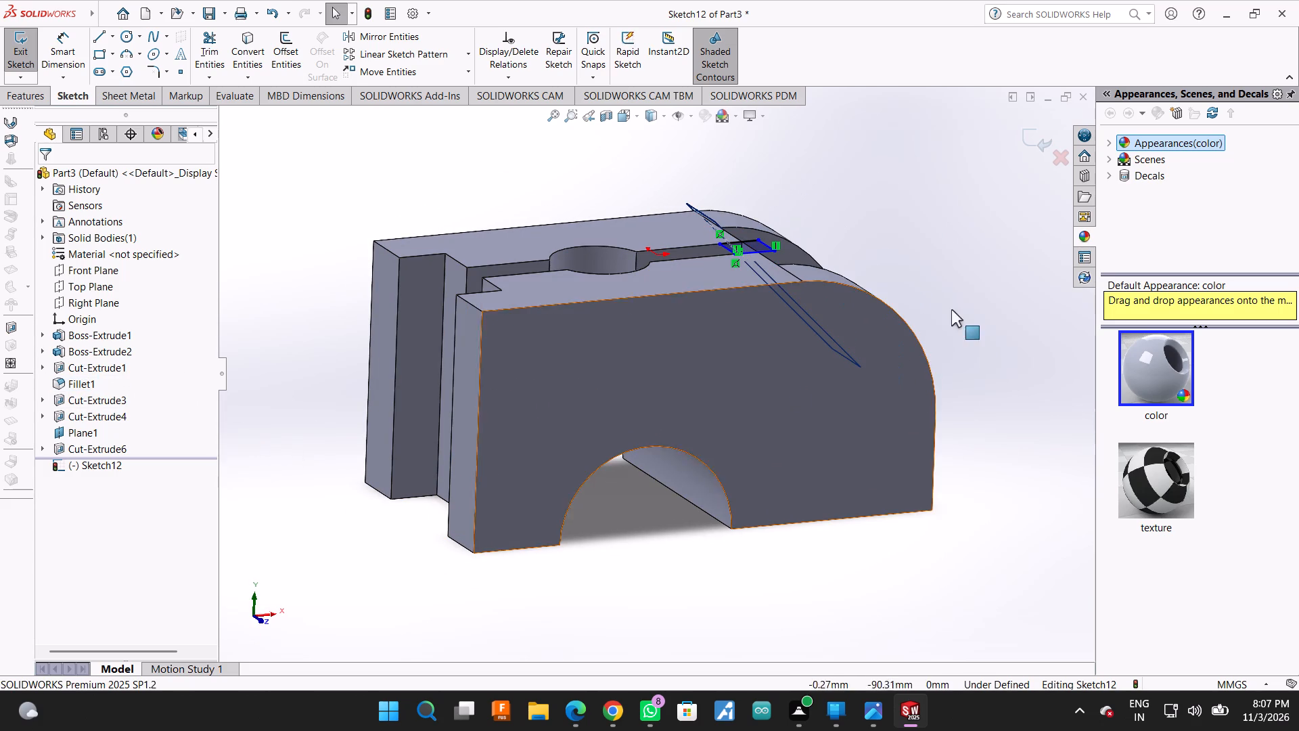
click(1031, 145)
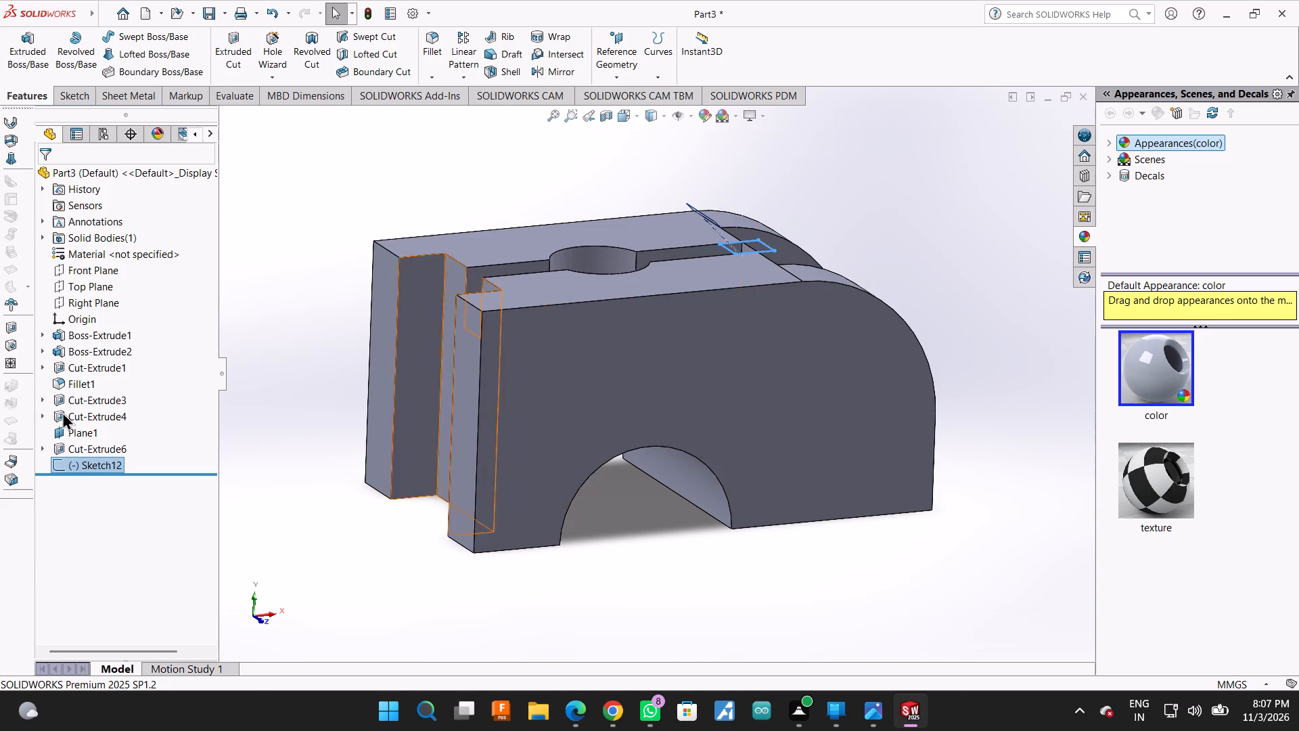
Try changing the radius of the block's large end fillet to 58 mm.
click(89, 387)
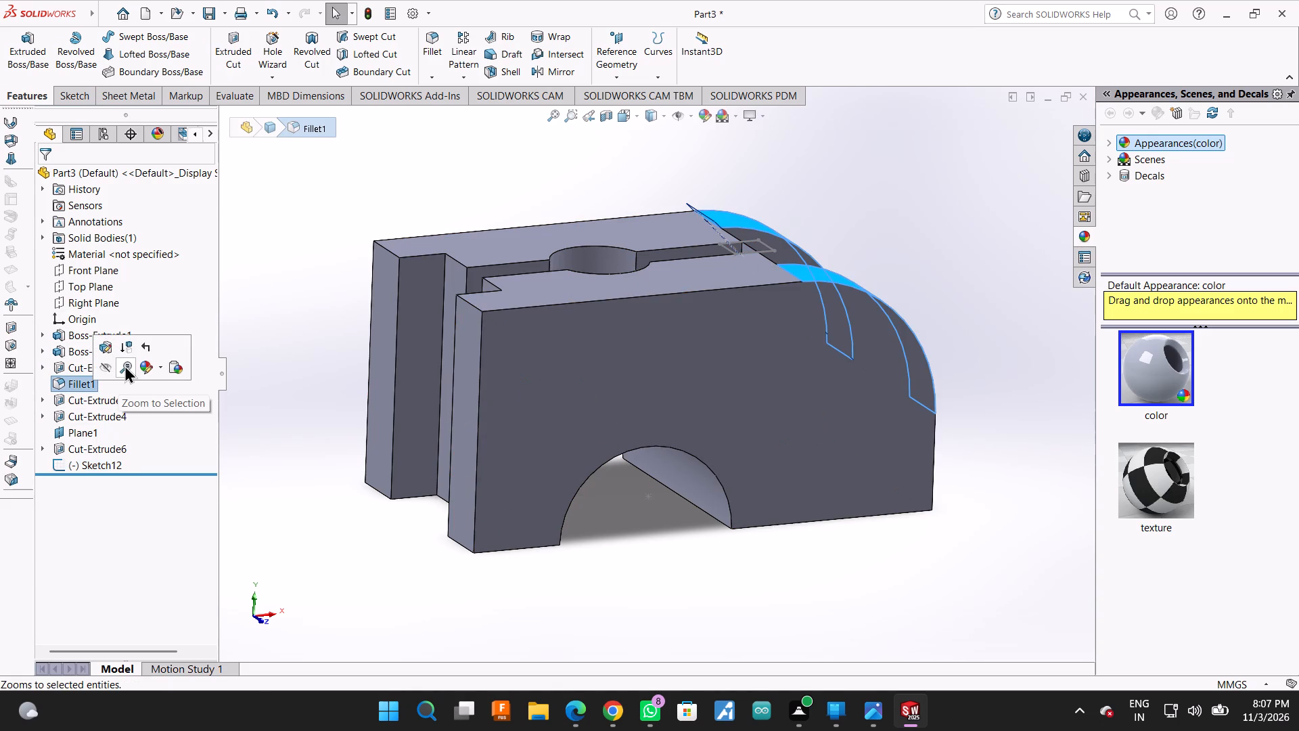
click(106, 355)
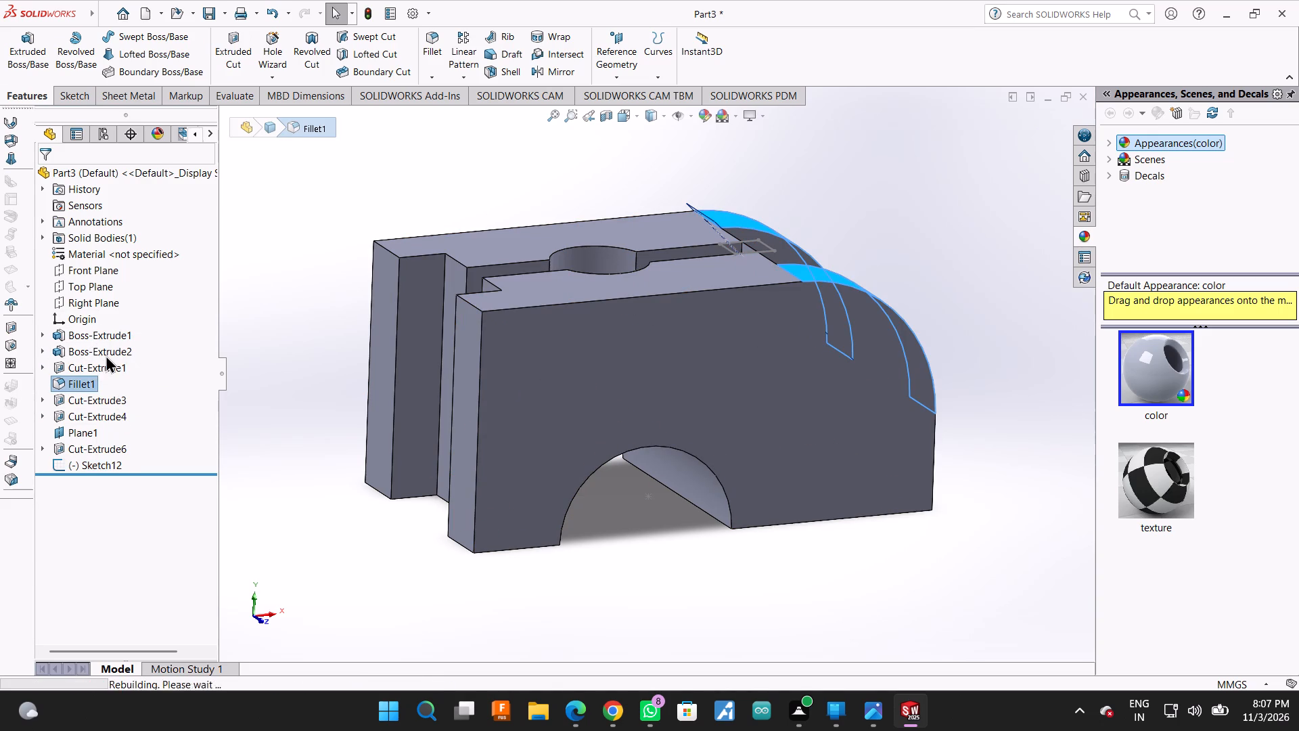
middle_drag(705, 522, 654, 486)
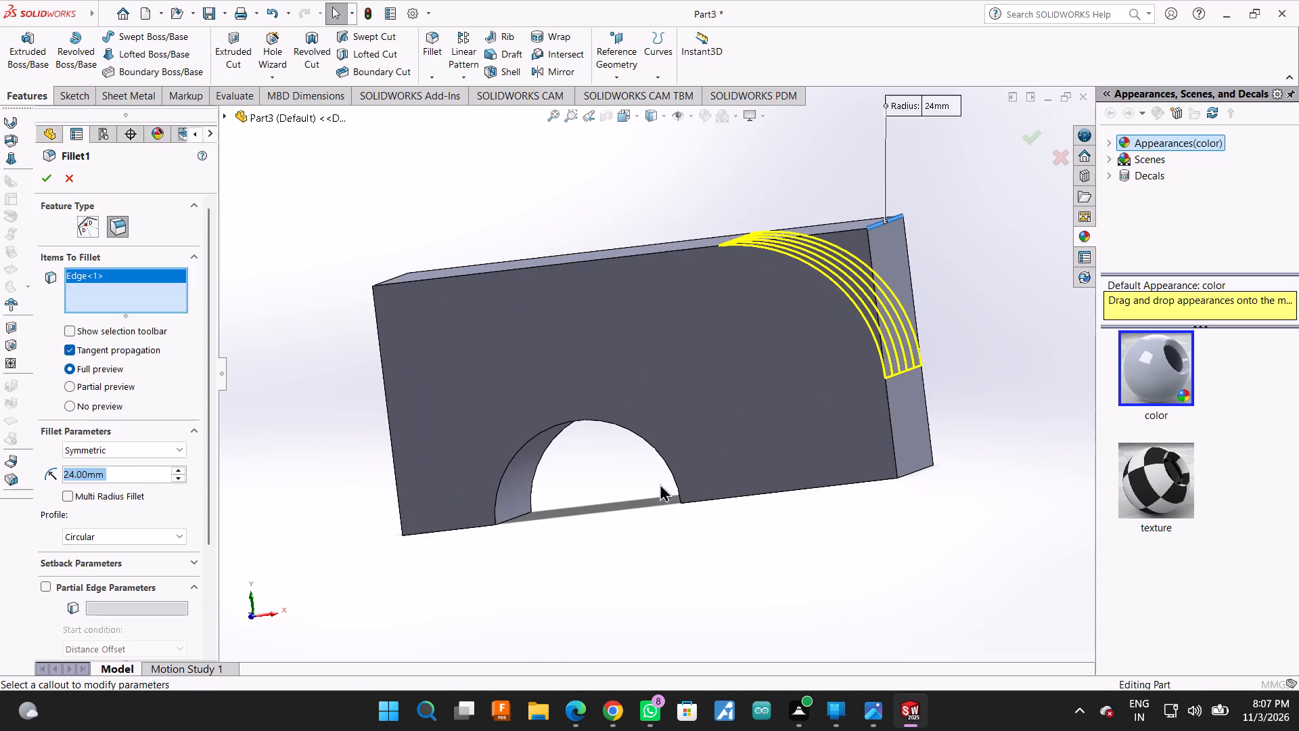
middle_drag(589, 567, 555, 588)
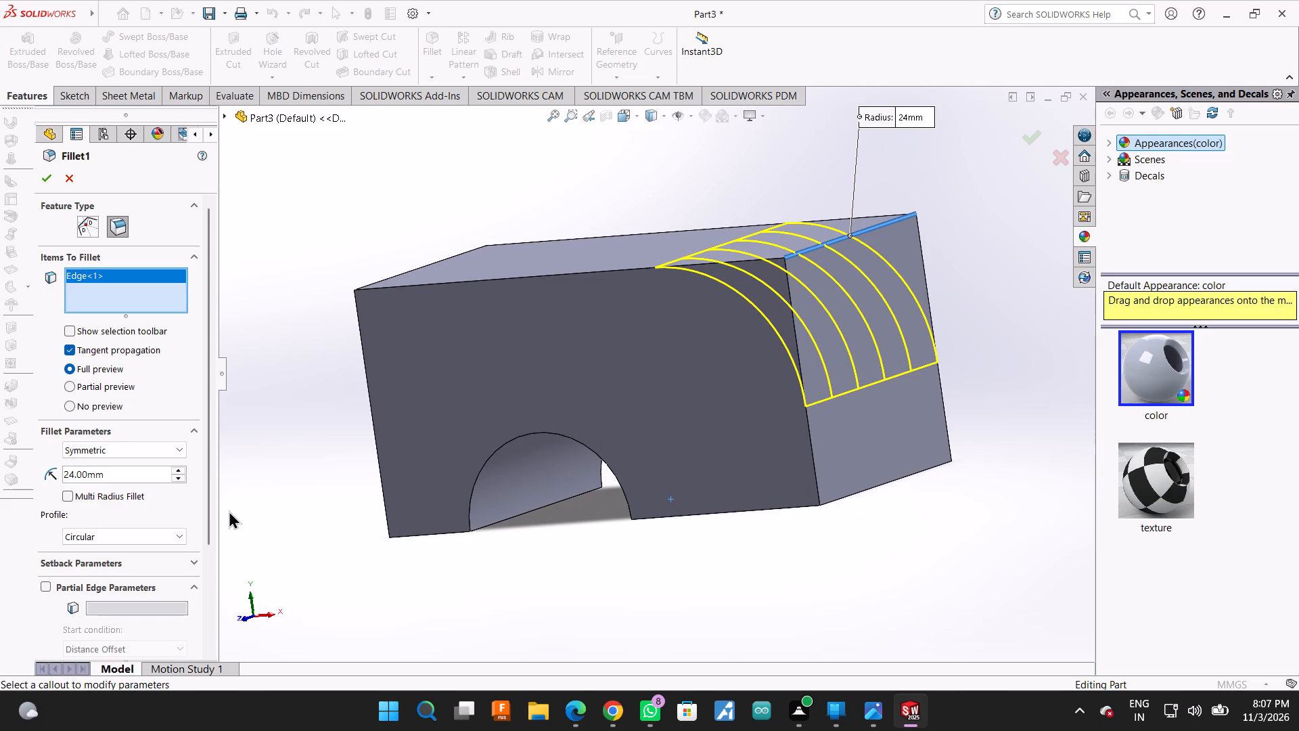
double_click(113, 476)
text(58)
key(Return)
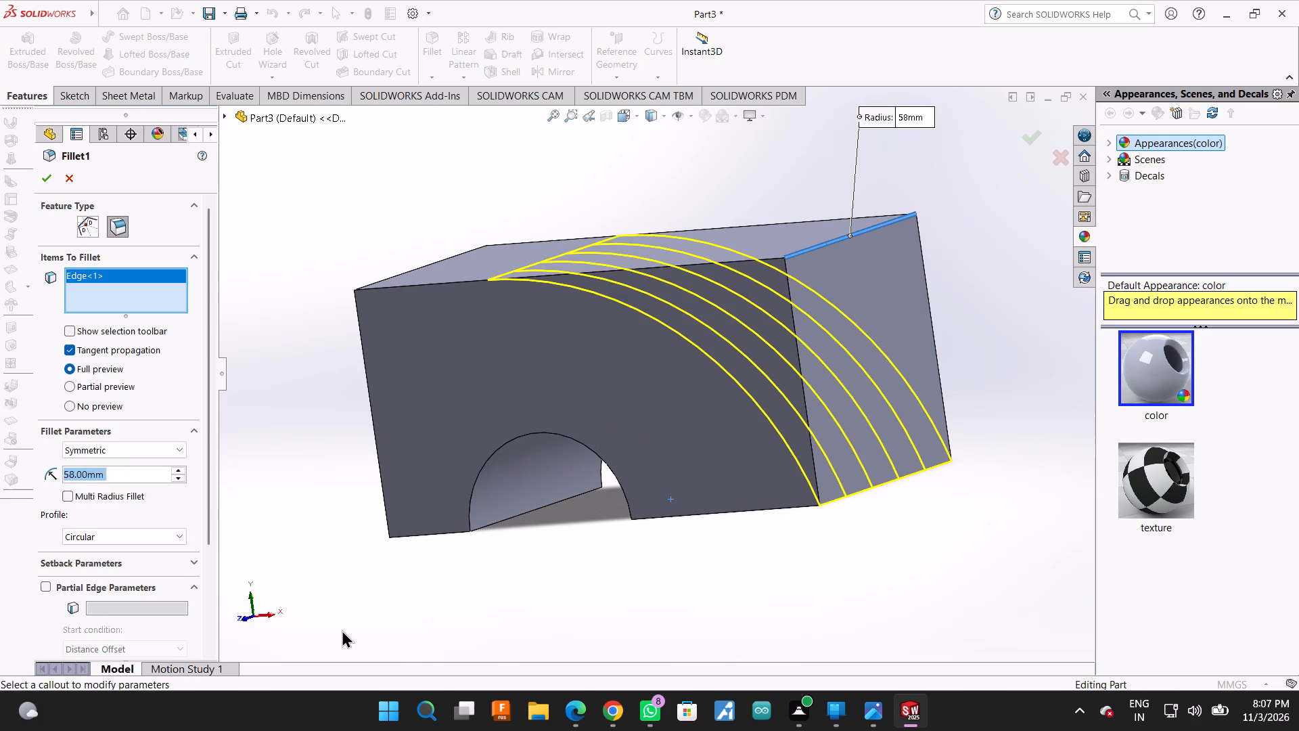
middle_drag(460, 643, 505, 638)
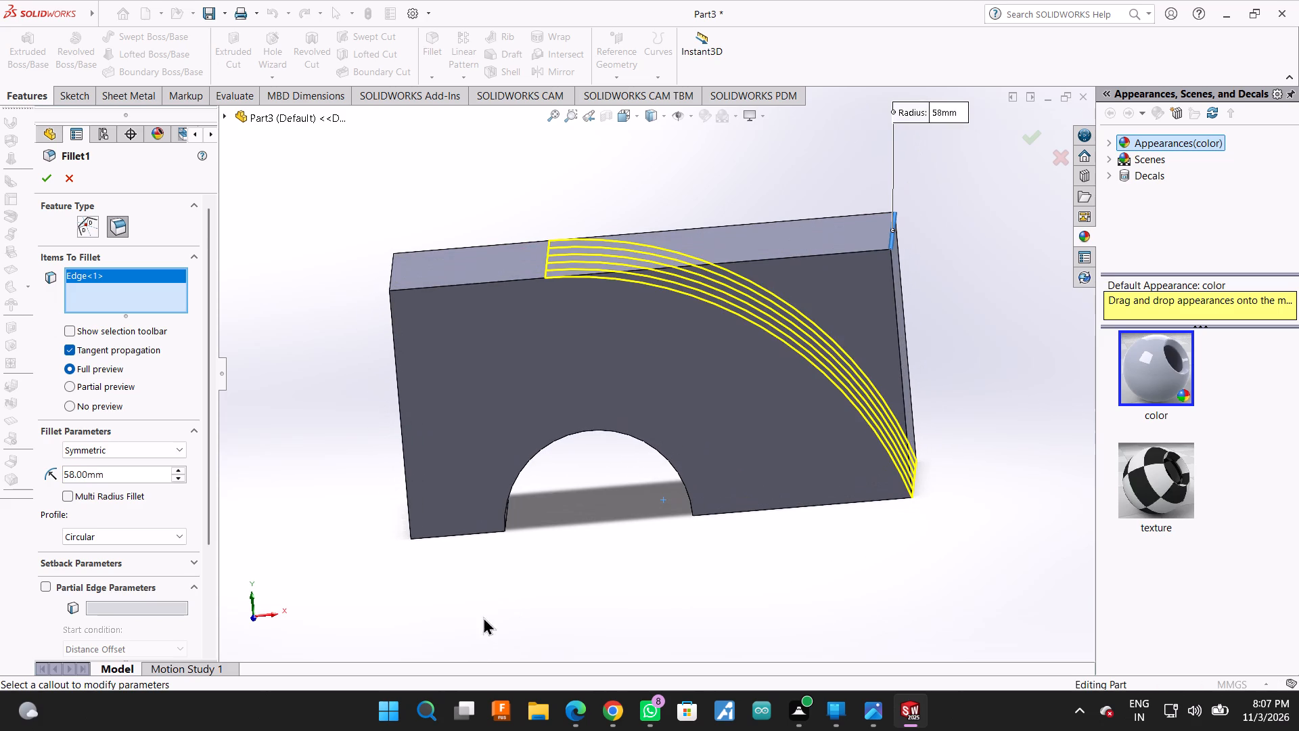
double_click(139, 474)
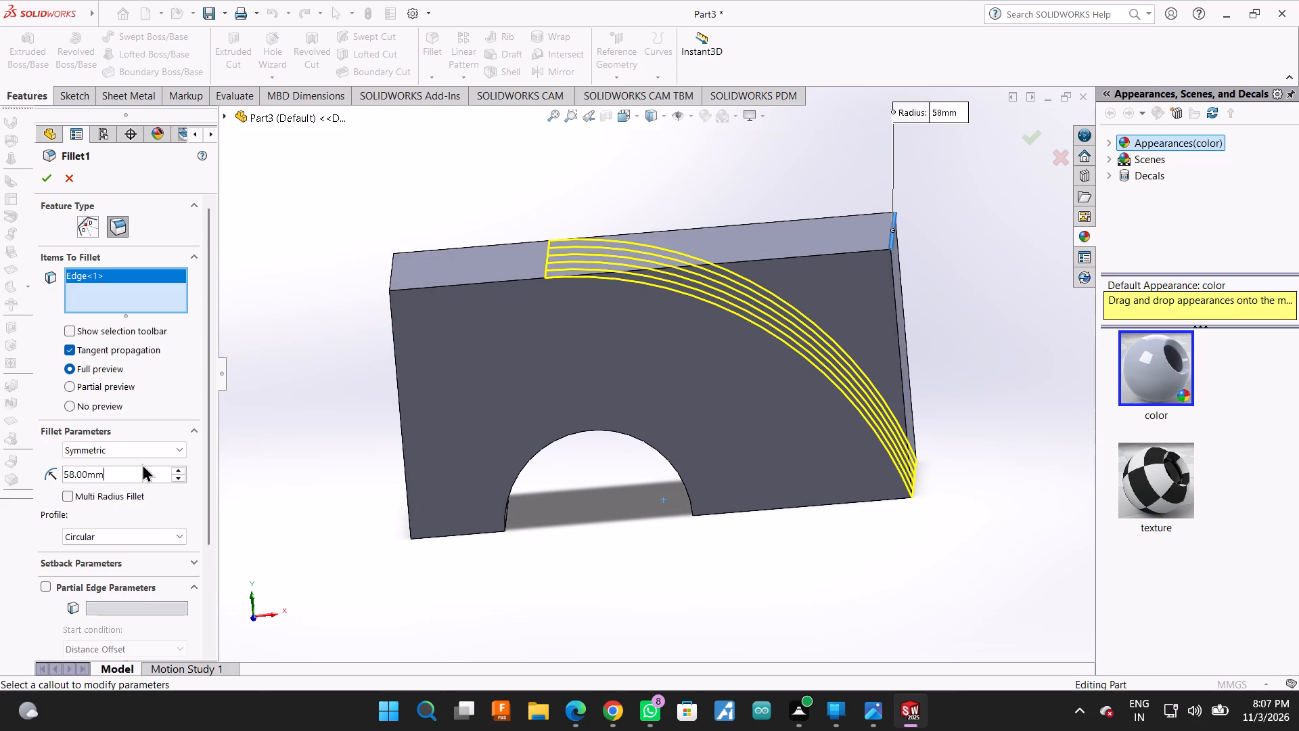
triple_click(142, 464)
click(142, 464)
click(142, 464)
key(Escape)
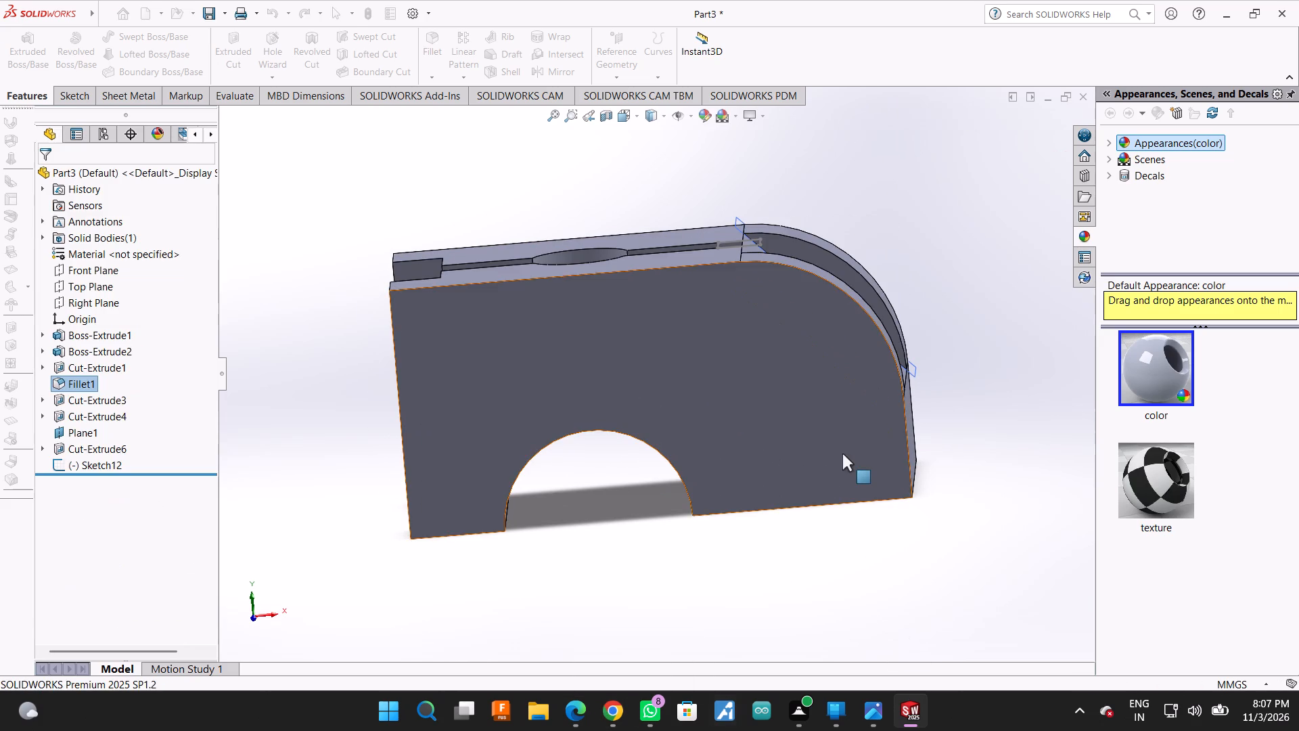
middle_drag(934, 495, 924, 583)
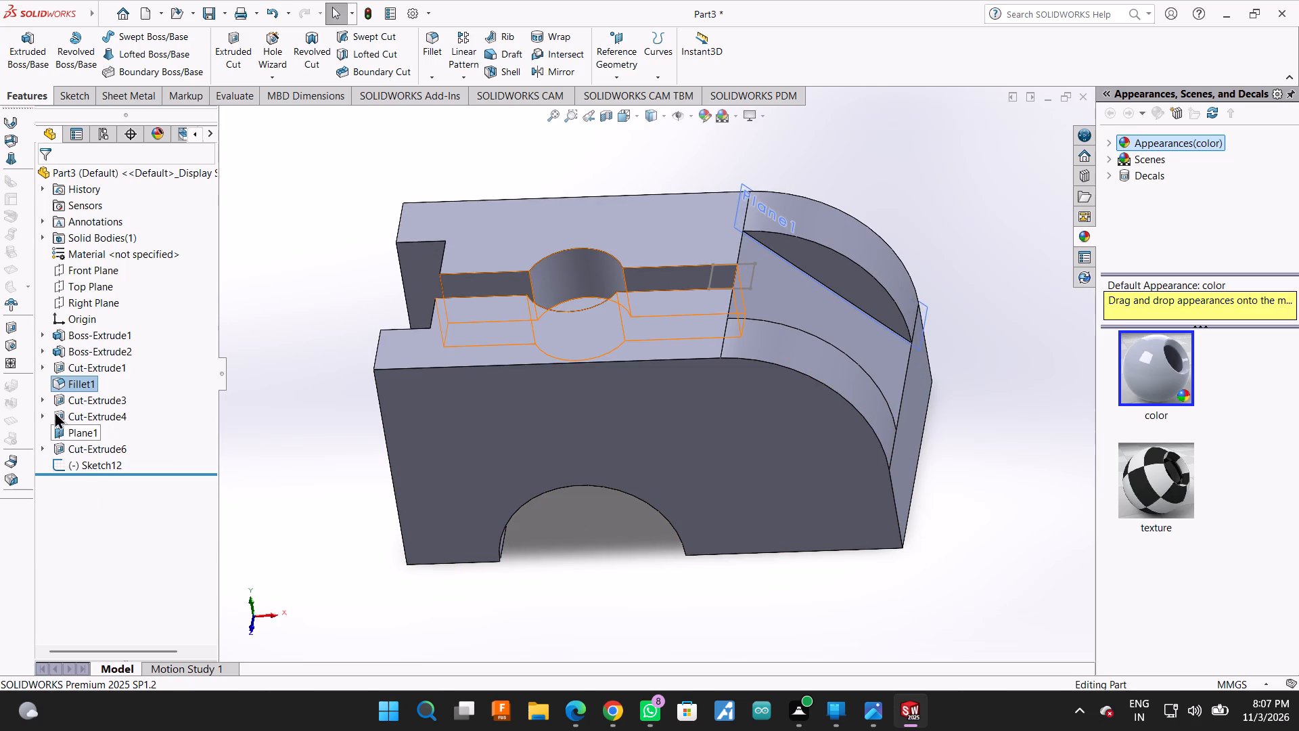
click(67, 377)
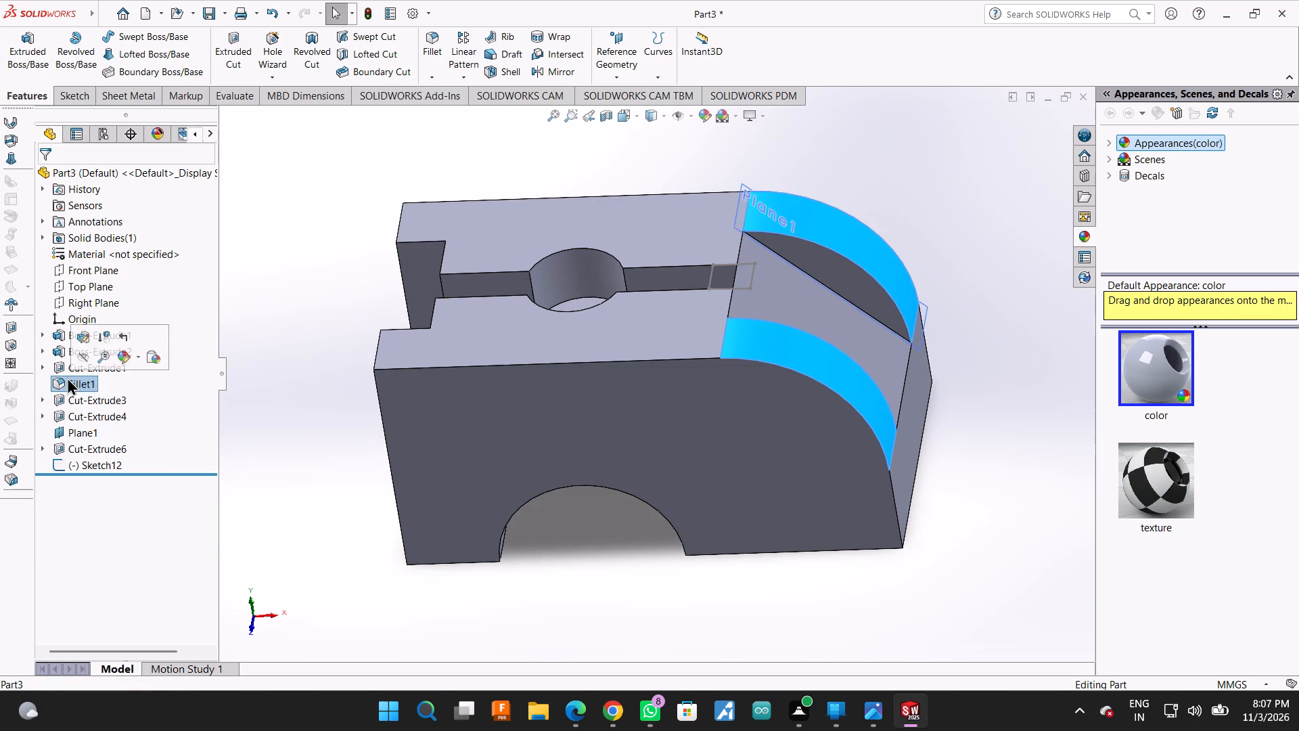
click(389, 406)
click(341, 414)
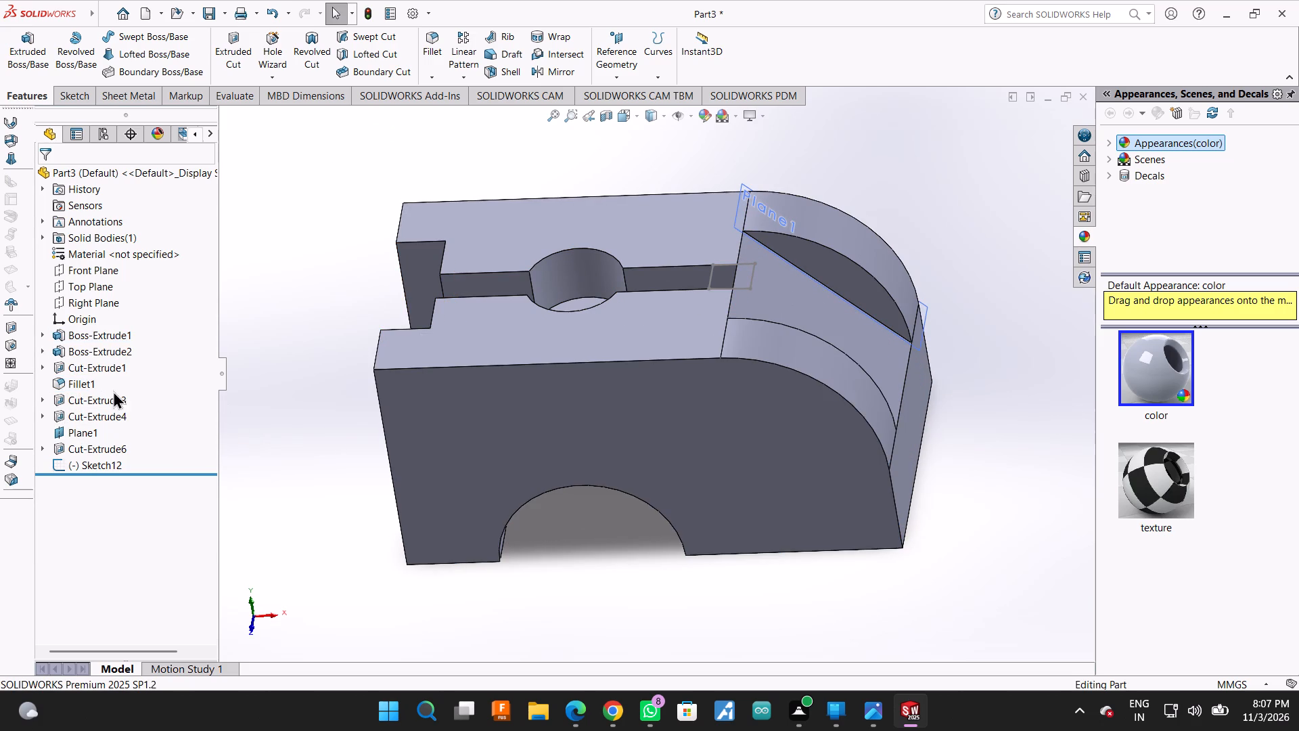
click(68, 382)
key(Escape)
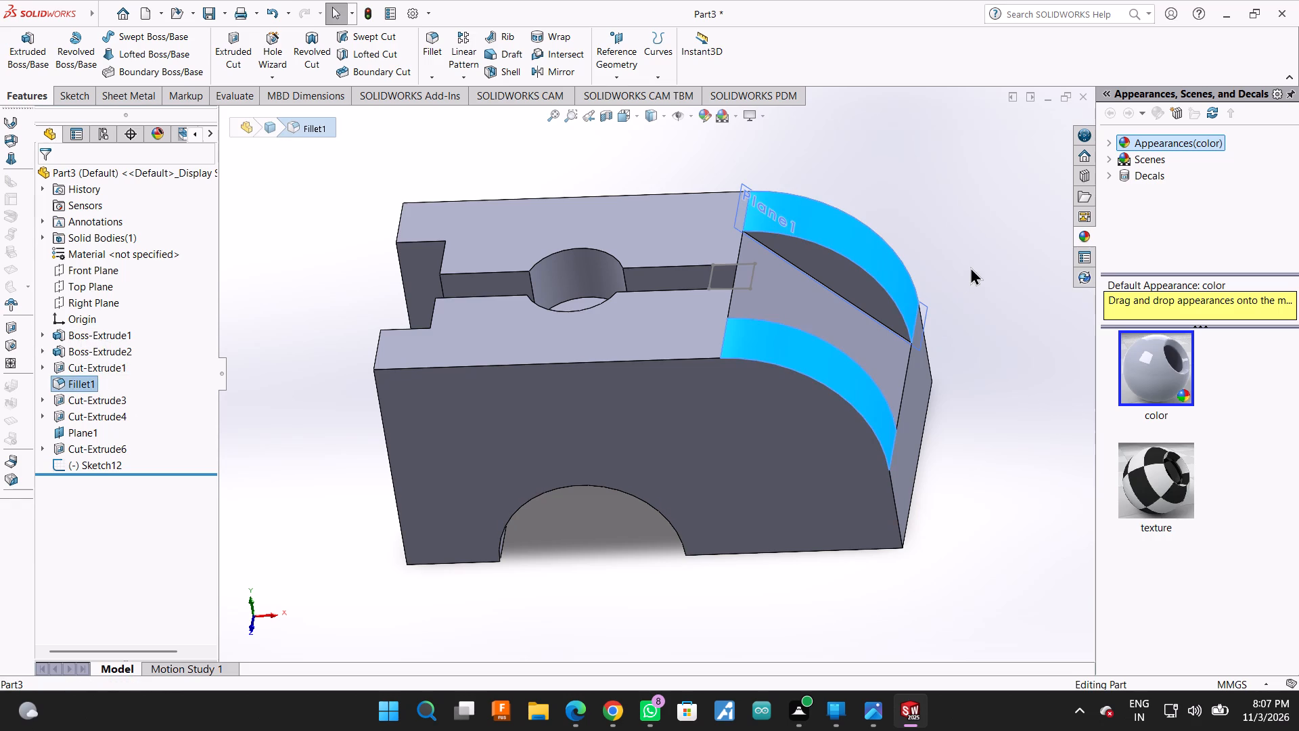
Examine the arched base cut, the large end fillet and the sloped pocket from several angles.
click(975, 273)
drag(974, 307, 974, 318)
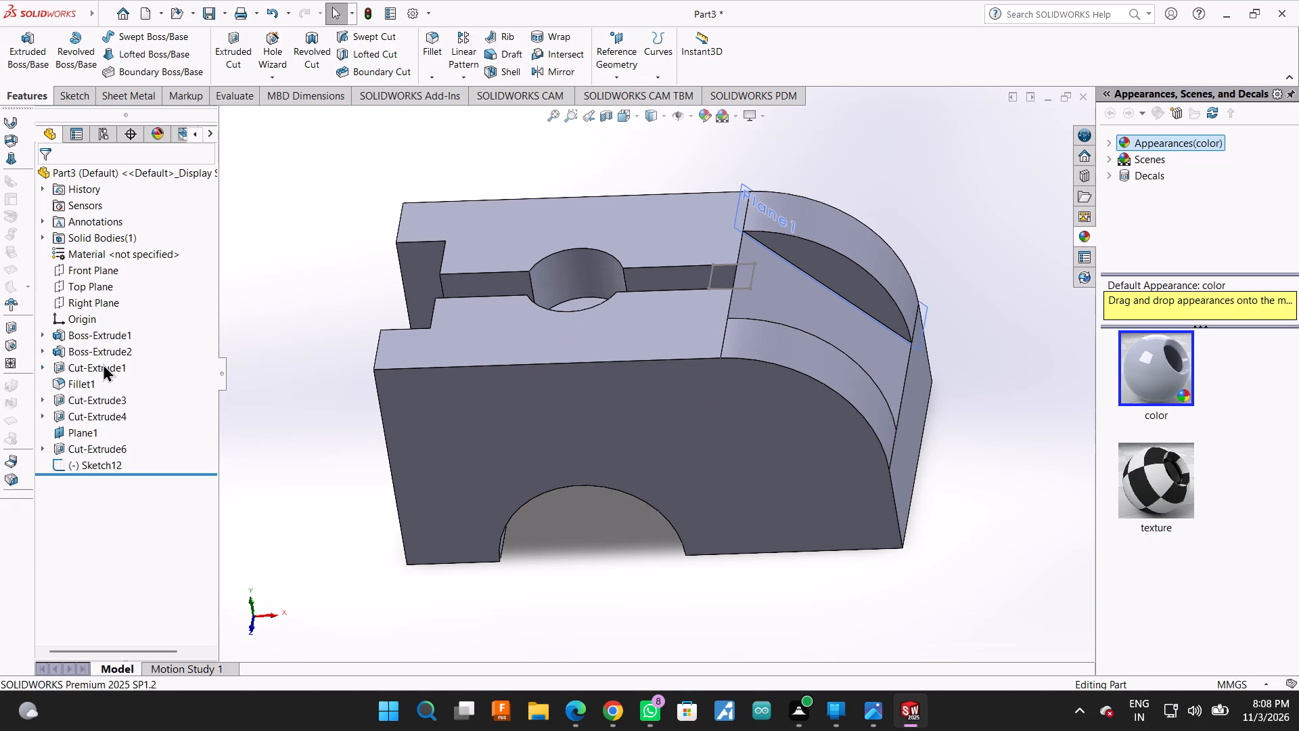
click(46, 364)
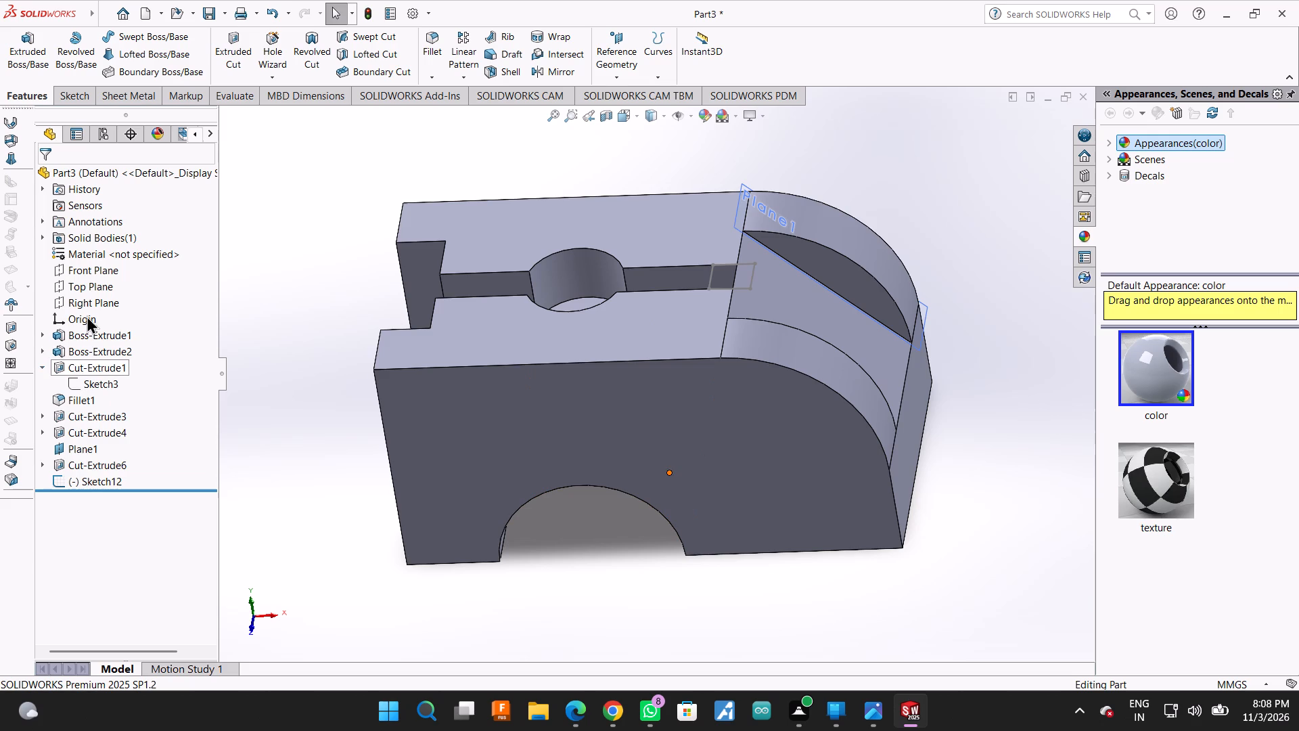
click(476, 525)
middle_drag(588, 470, 618, 428)
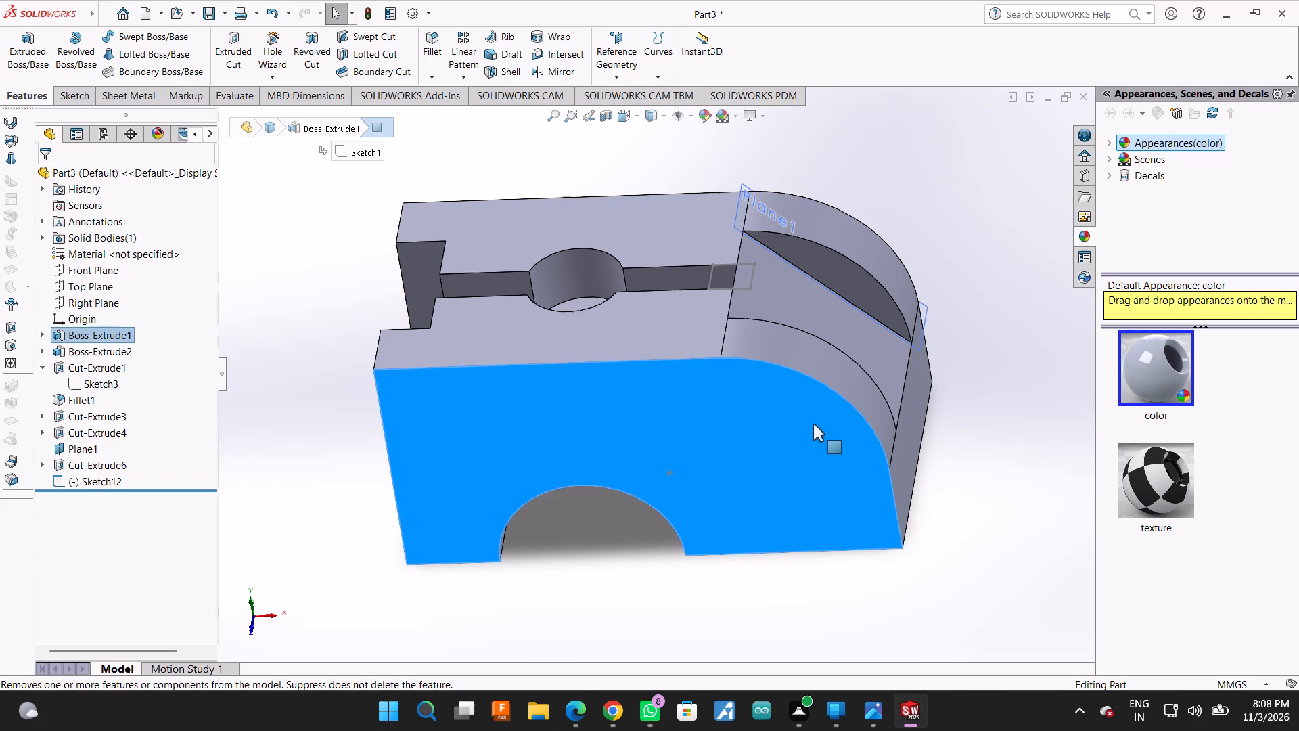
click(932, 447)
scroll(913, 539, up, 1)
middle_drag(919, 525, 766, 730)
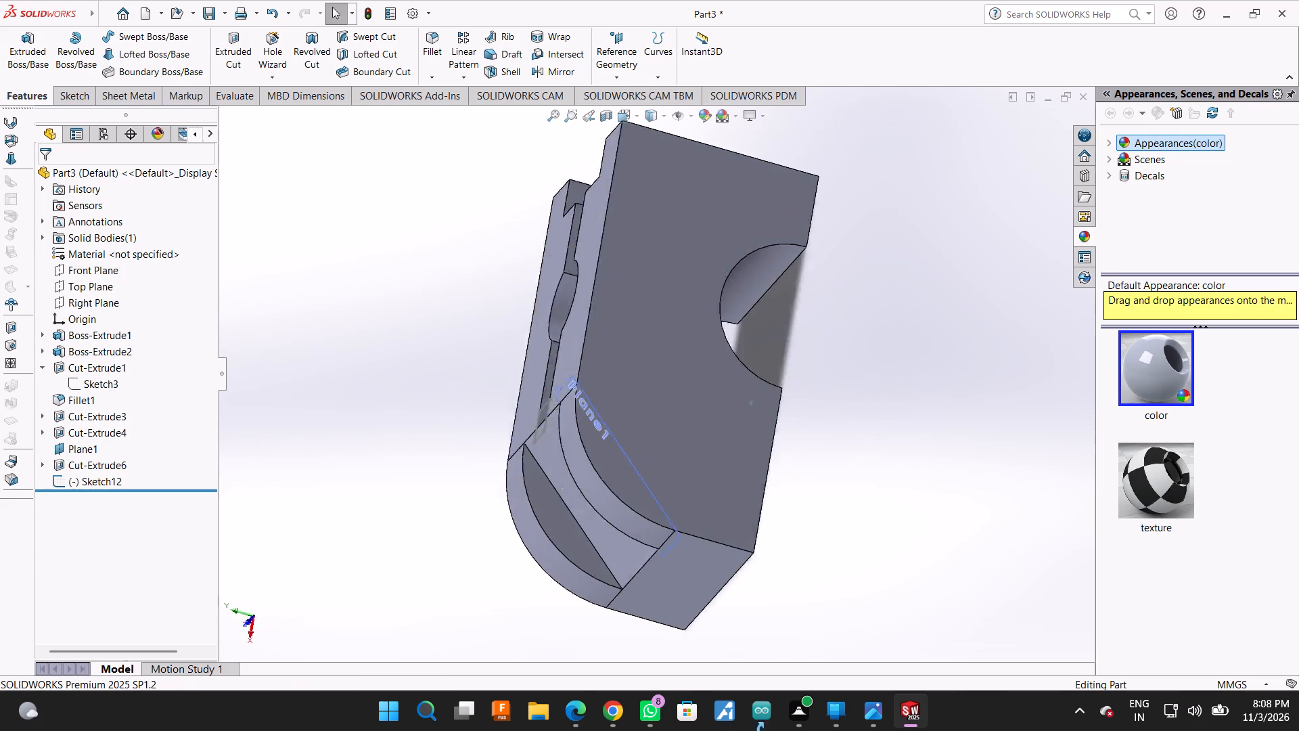
middle_drag(766, 730, 739, 730)
scroll(698, 730, up, 1)
middle_drag(840, 380, 1023, 135)
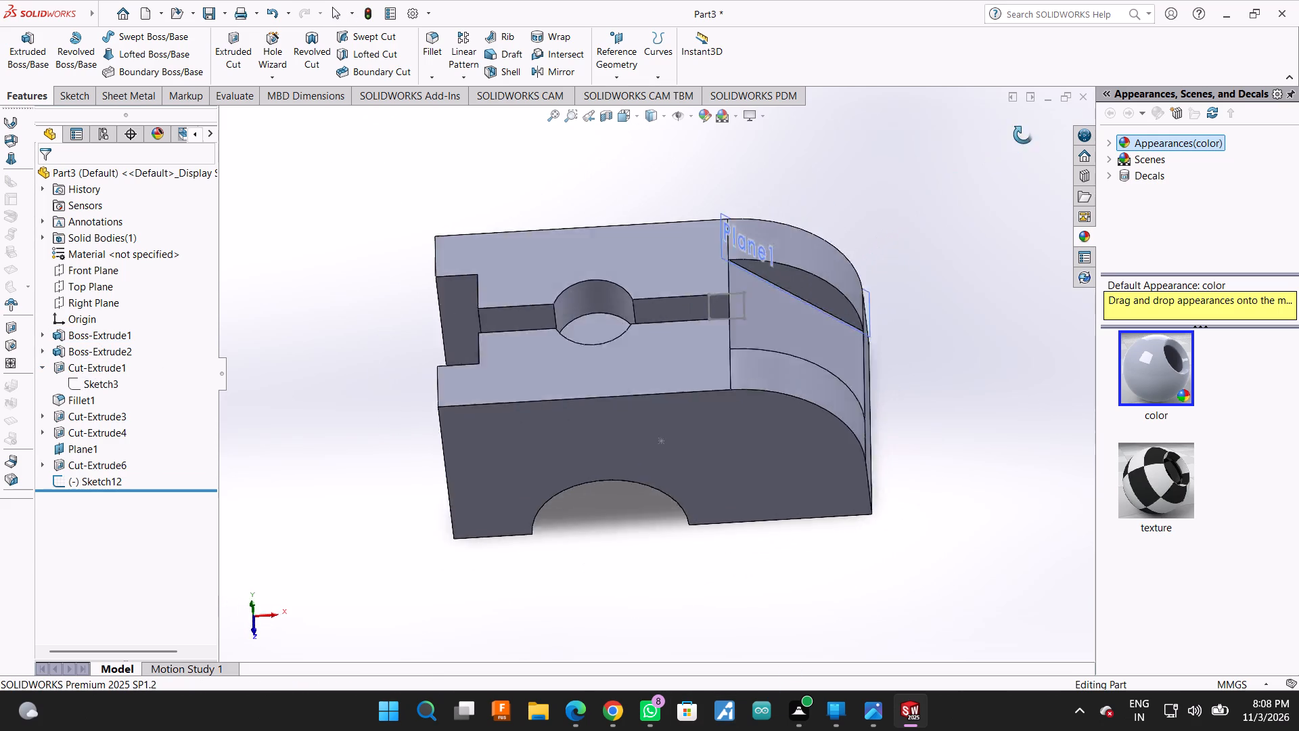
middle_drag(1023, 135, 1041, 123)
middle_drag(898, 566, 868, 480)
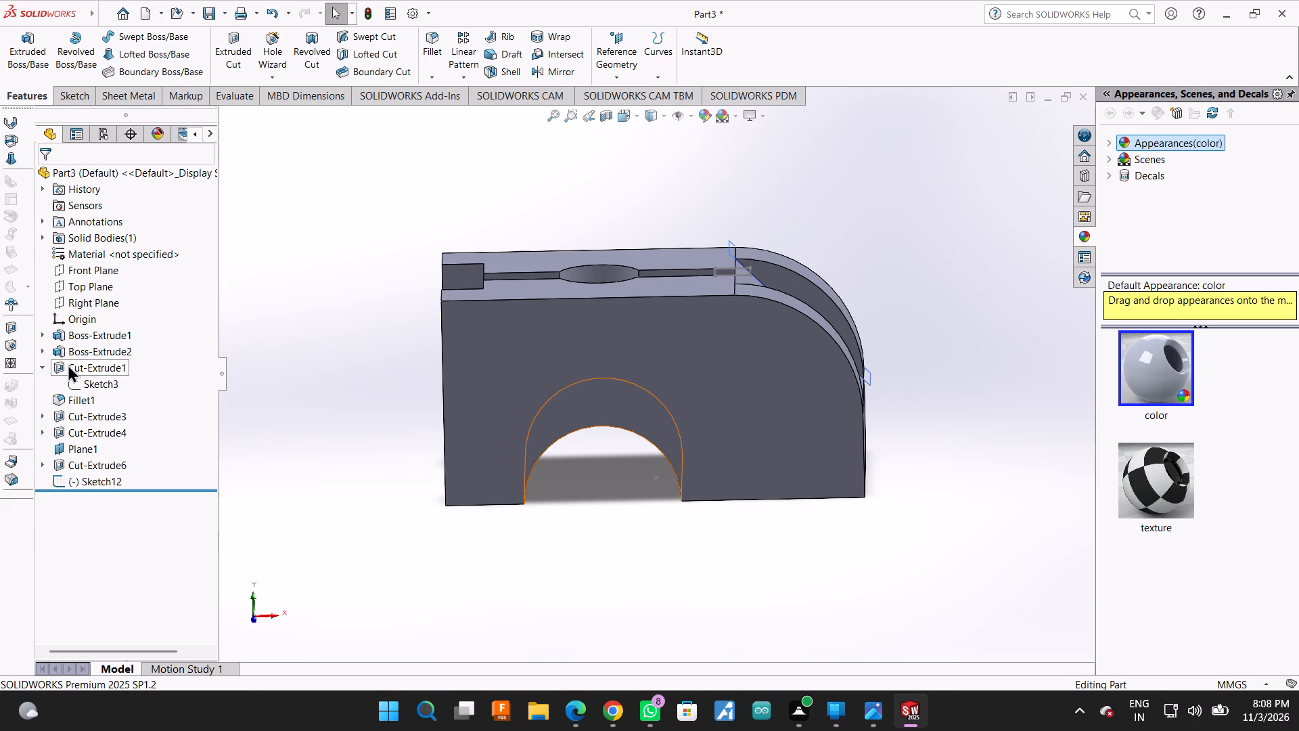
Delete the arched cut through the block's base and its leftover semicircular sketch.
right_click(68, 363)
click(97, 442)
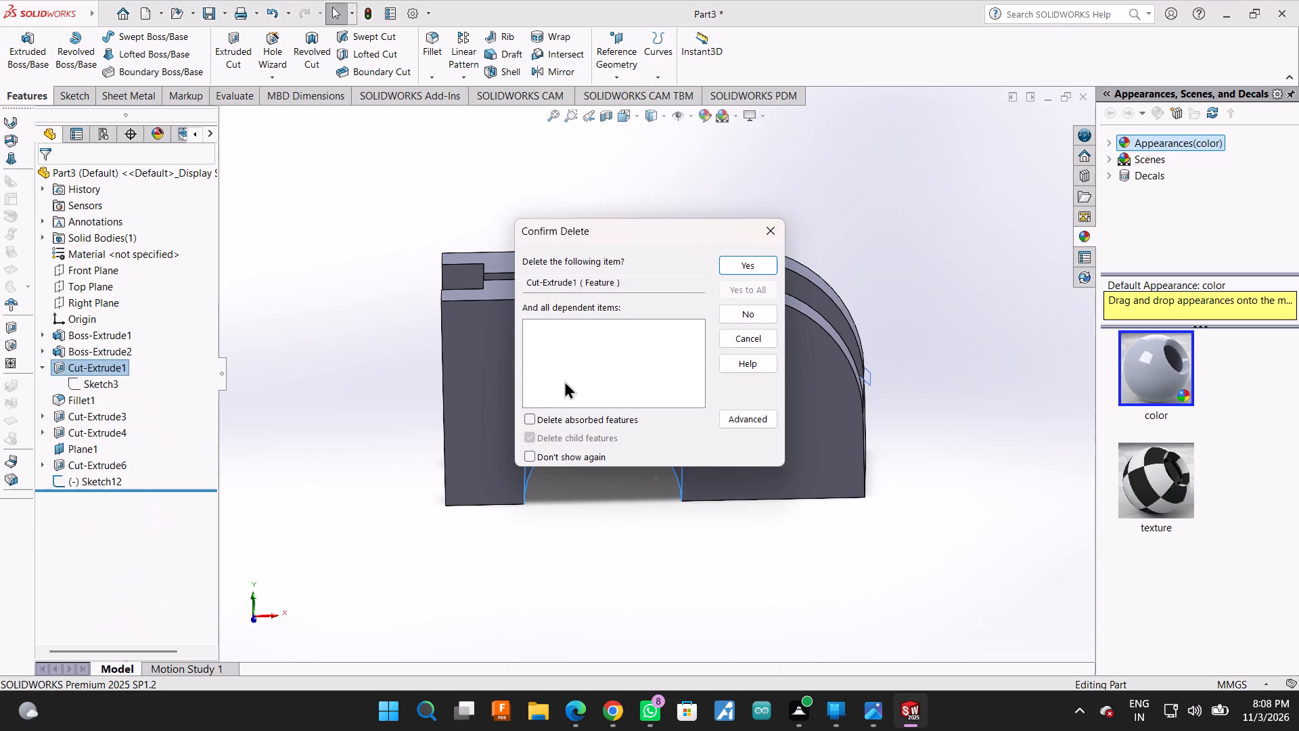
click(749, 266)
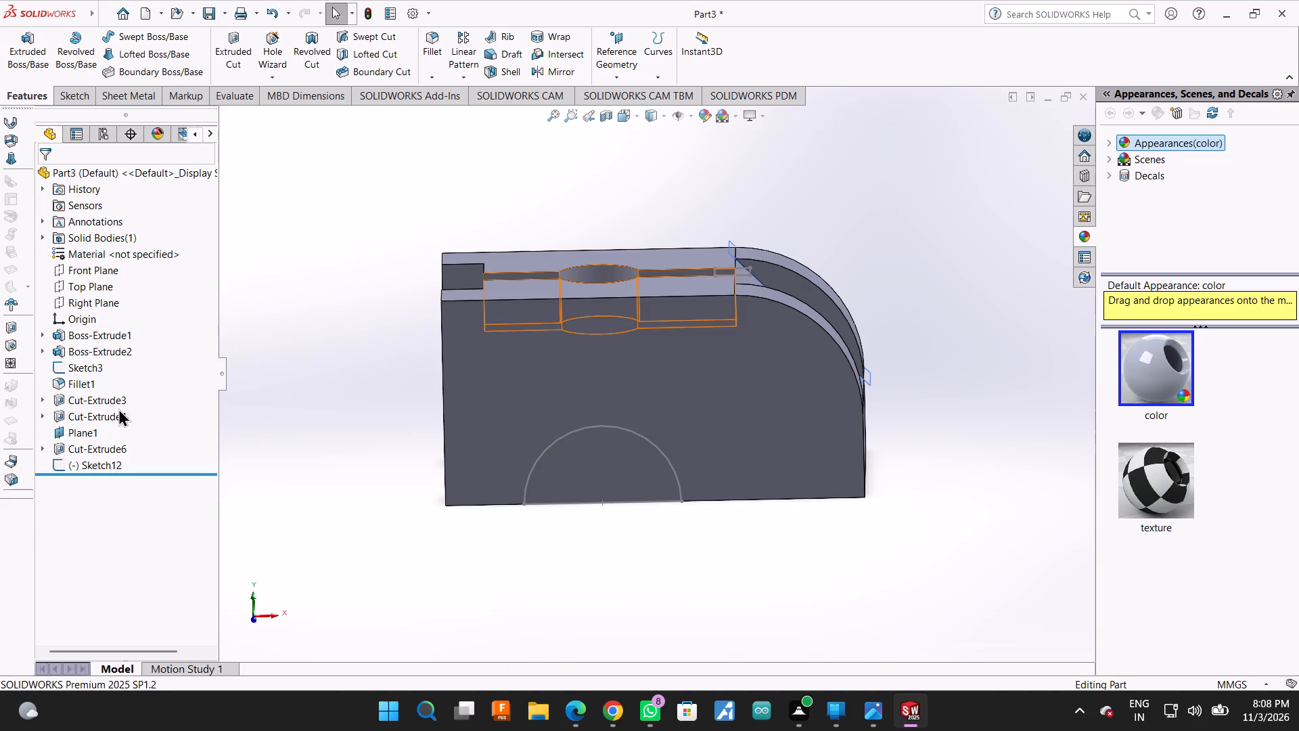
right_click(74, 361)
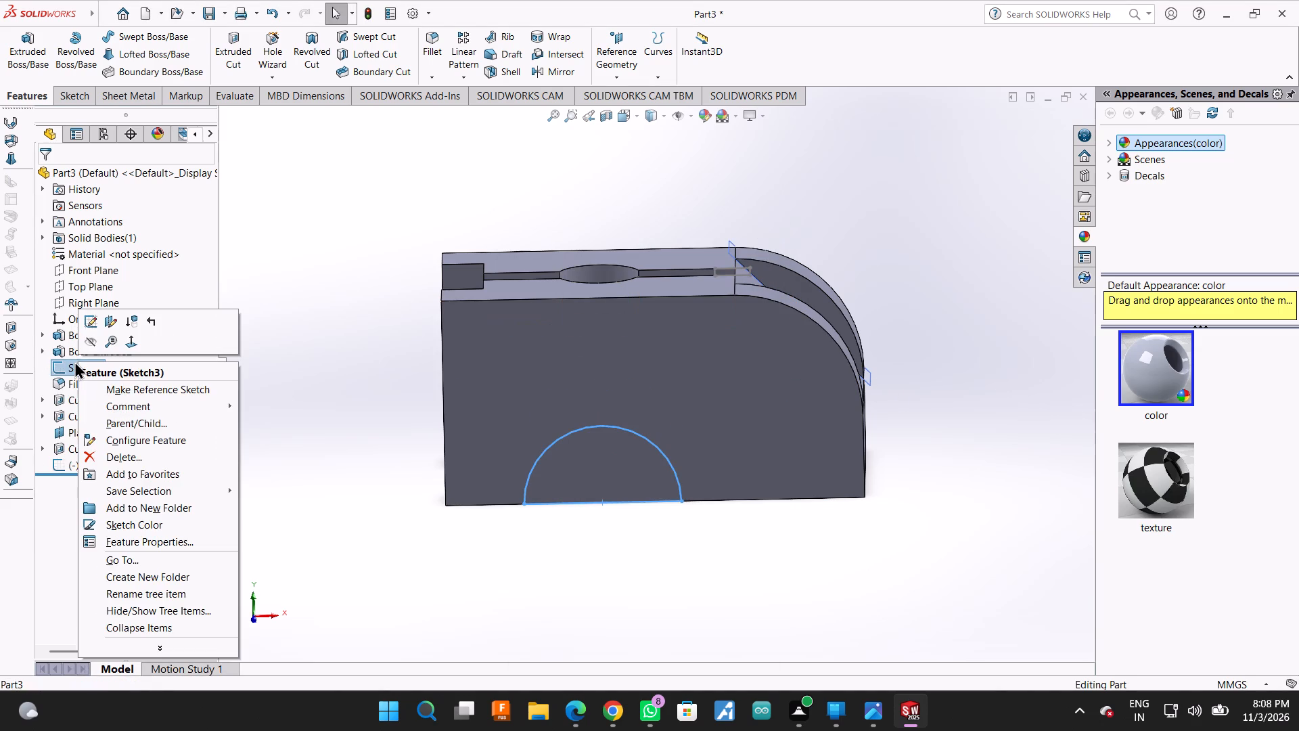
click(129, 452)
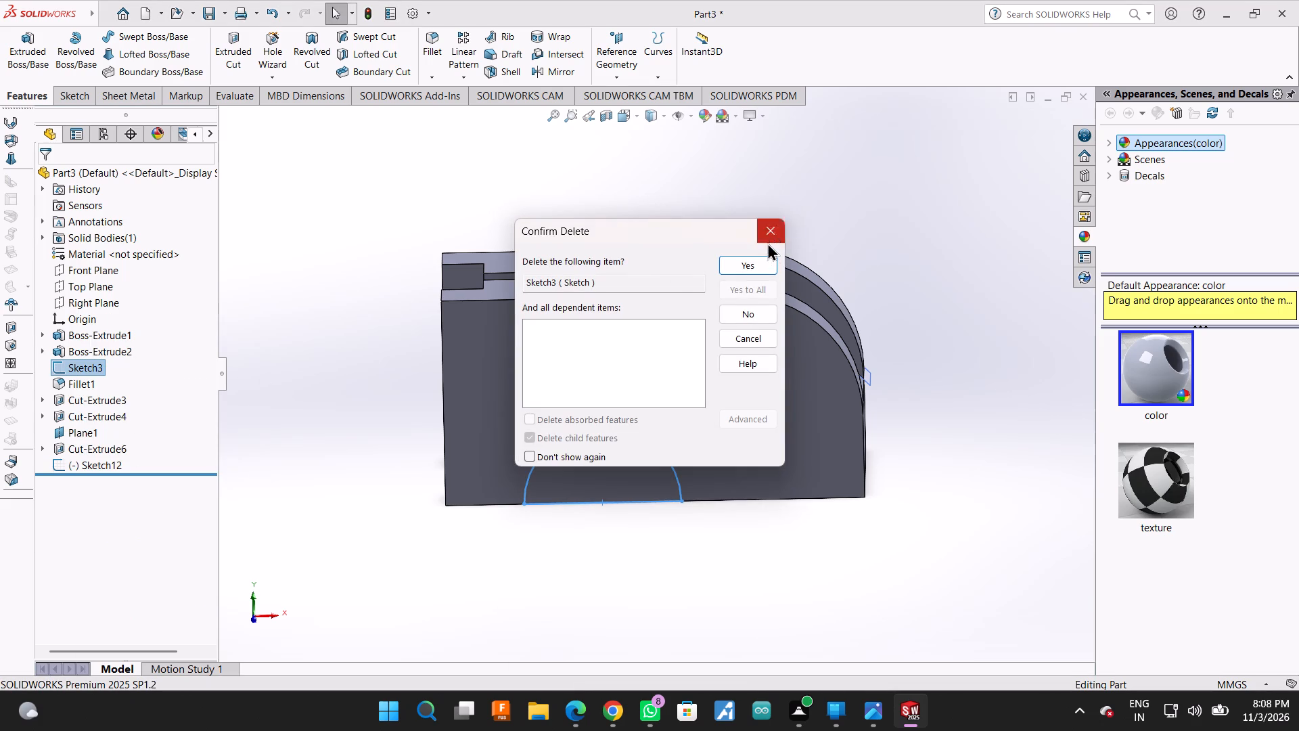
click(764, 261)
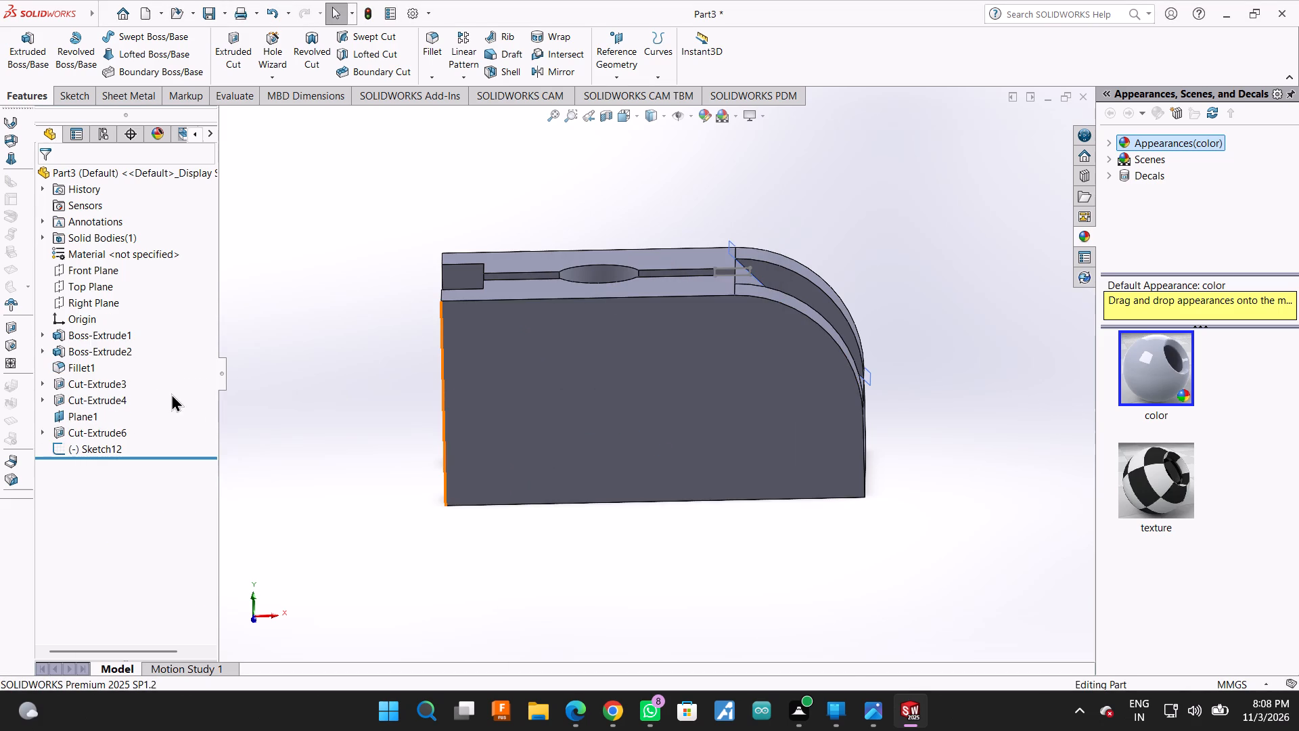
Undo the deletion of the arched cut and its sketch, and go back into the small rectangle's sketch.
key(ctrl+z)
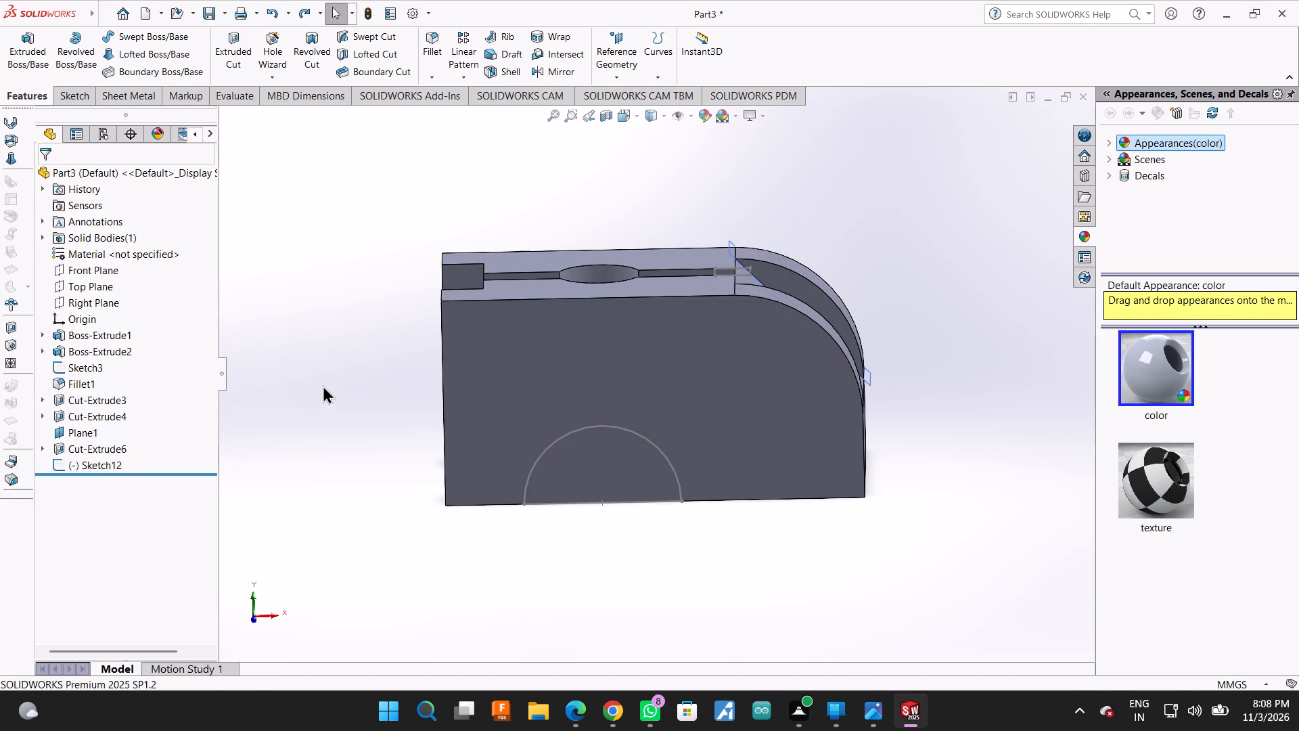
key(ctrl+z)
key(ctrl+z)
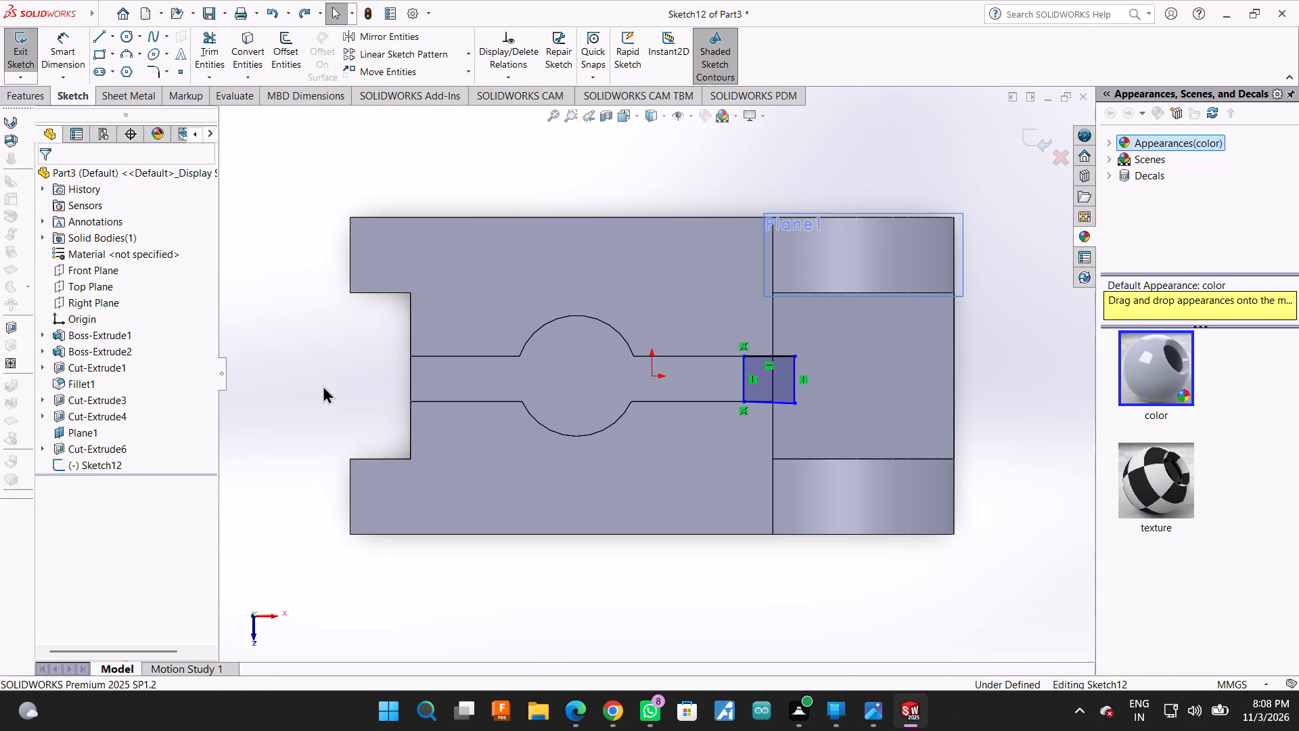
Check the top slot, end notch, large fillet and arched cut features and the editing options offered for them.
middle_drag(938, 560, 959, 397)
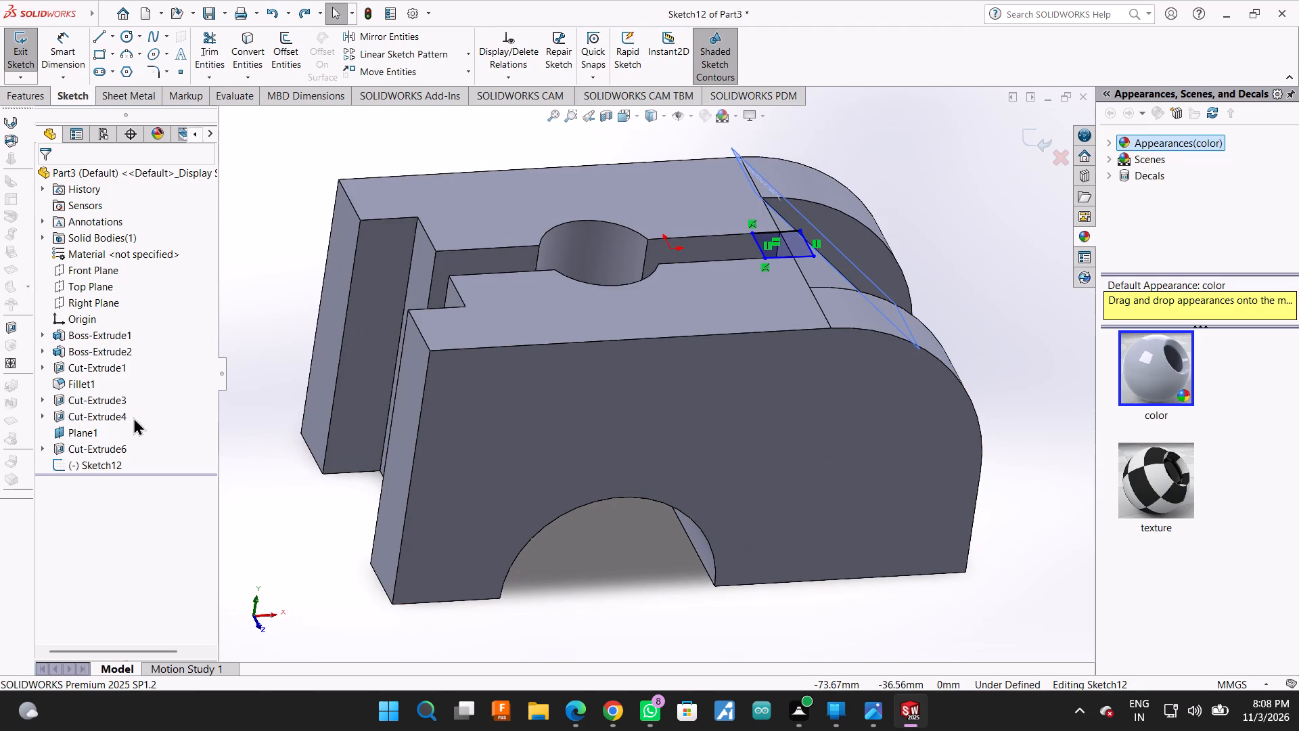
click(120, 424)
click(94, 396)
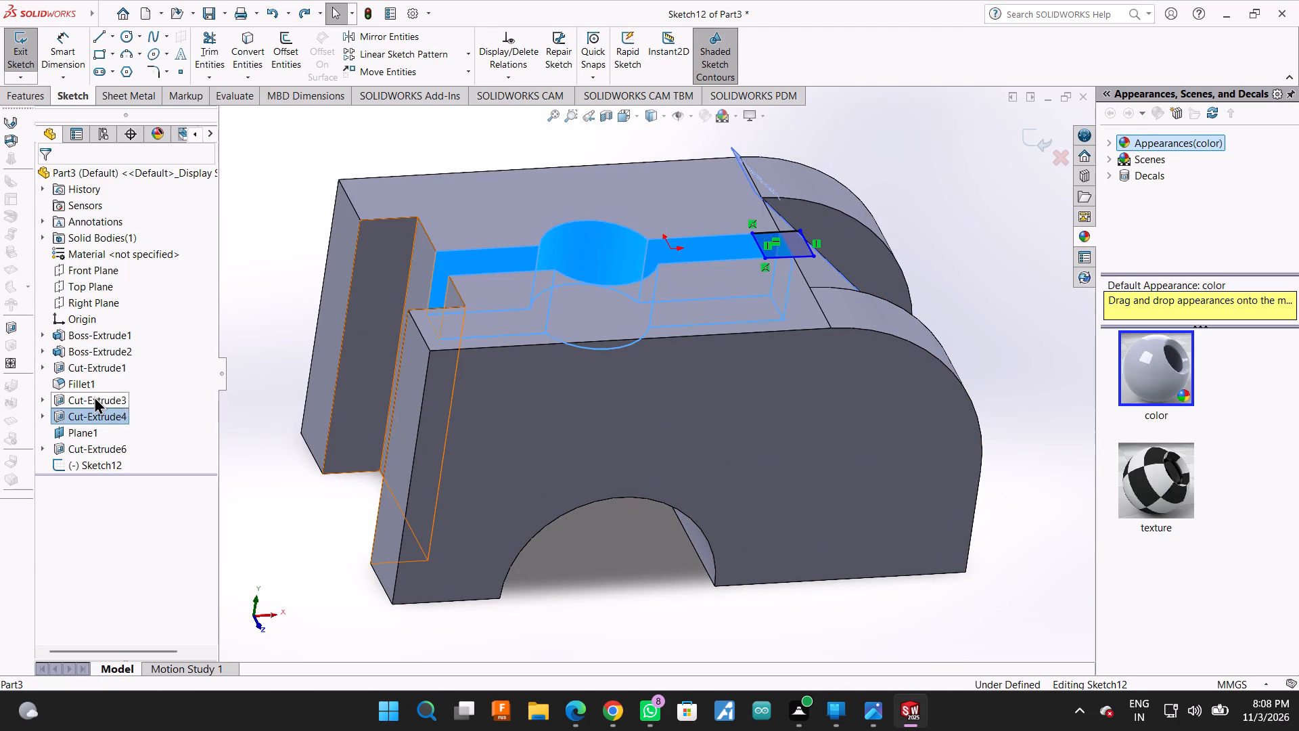
click(95, 381)
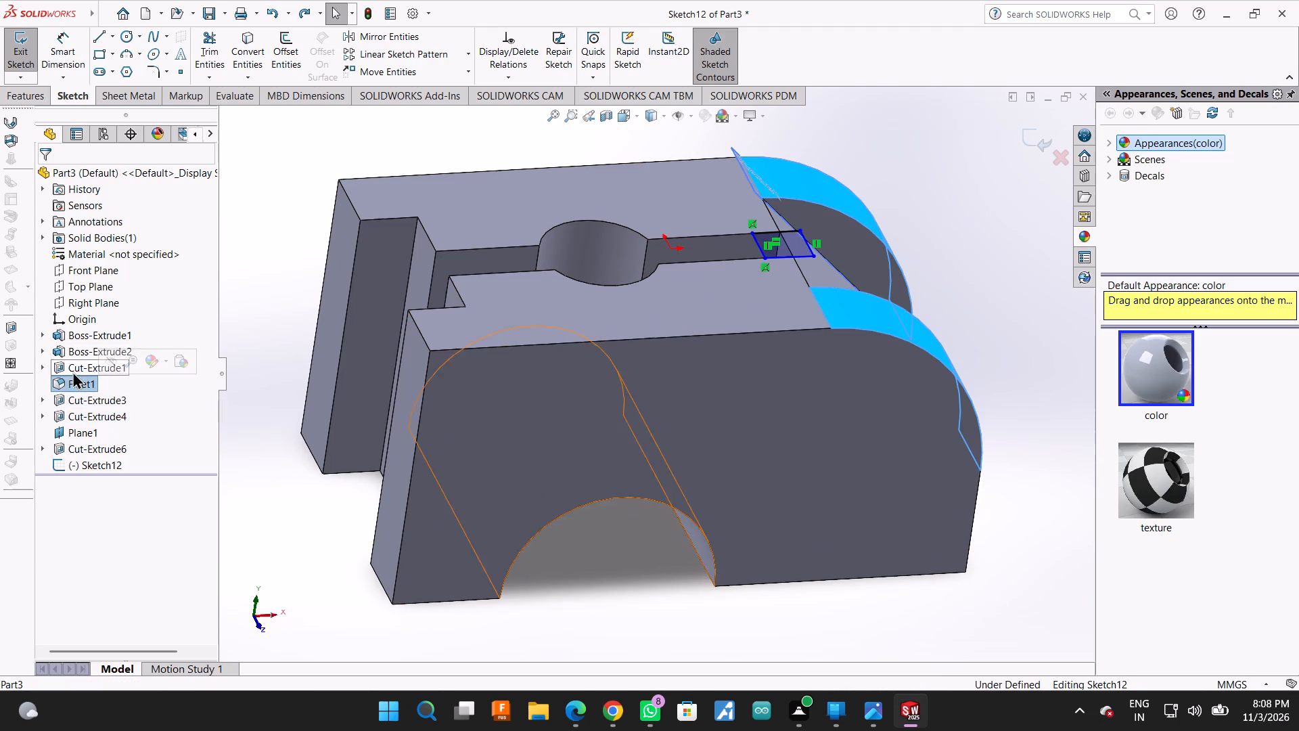
right_click(72, 381)
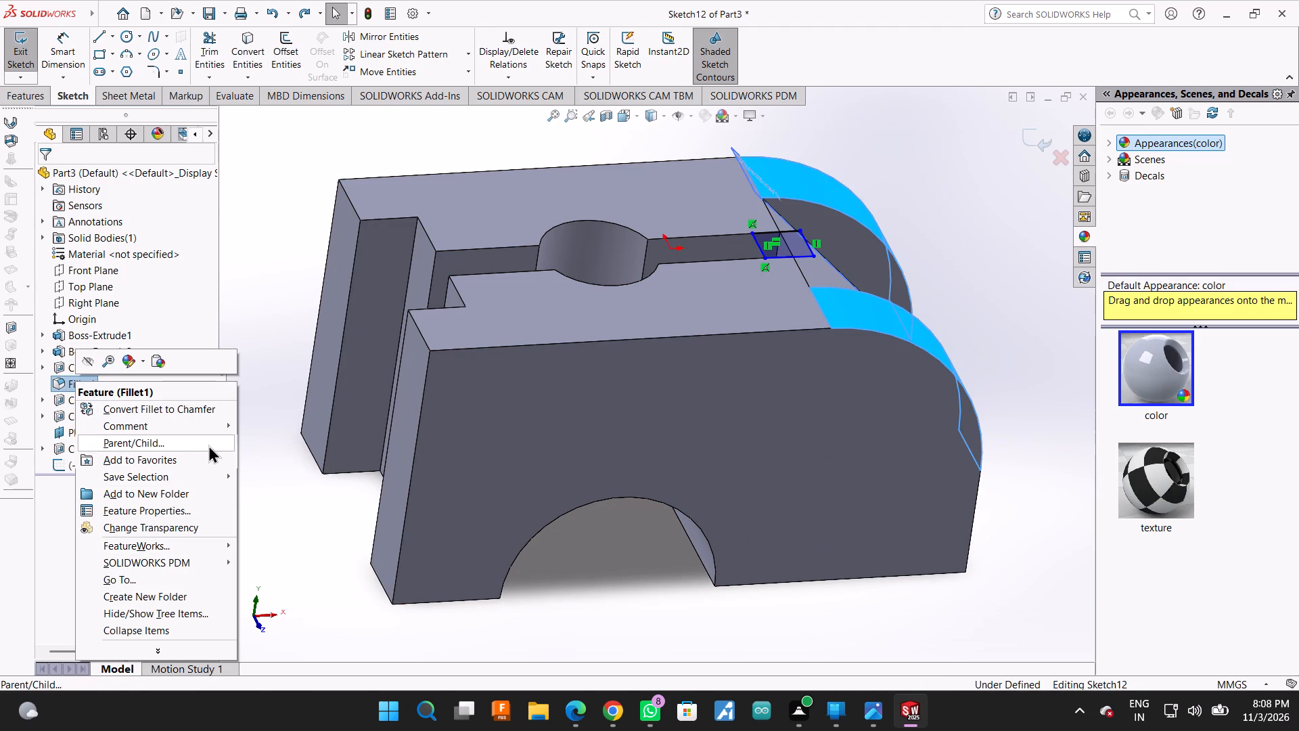
click(286, 441)
right_click(76, 368)
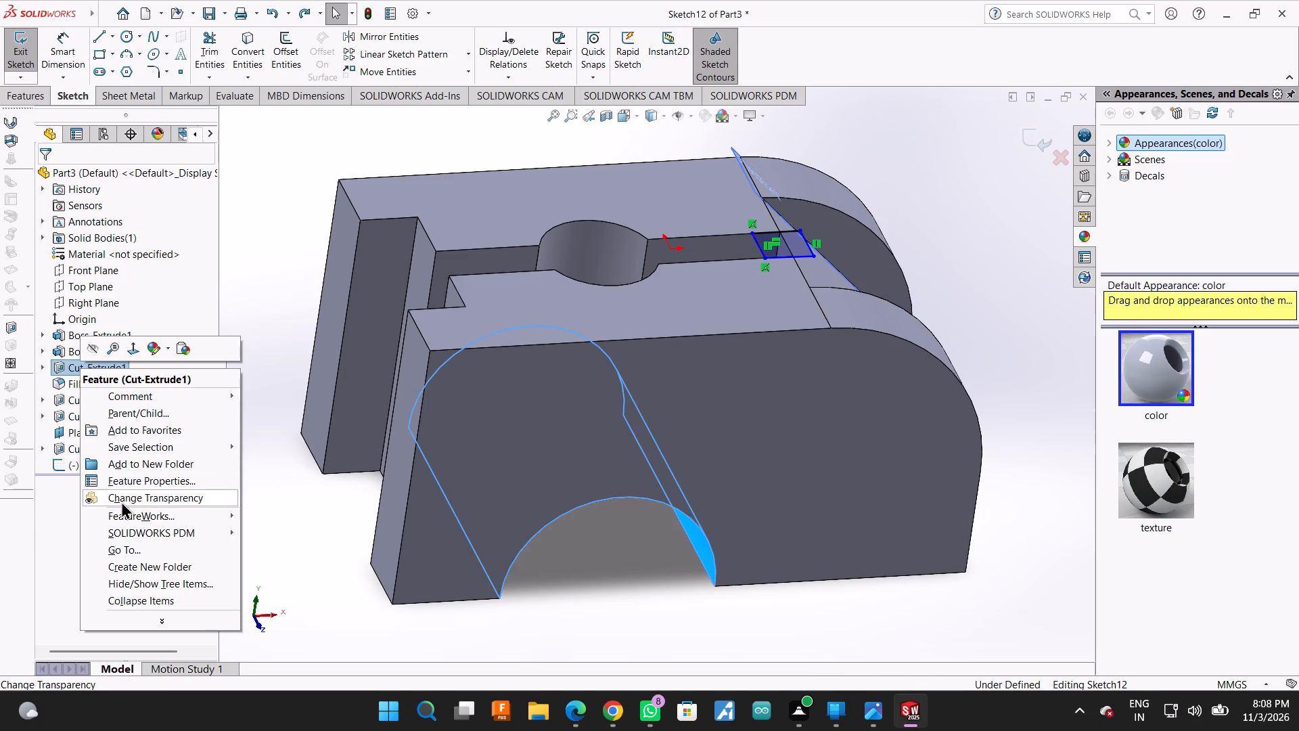
click(294, 359)
click(40, 365)
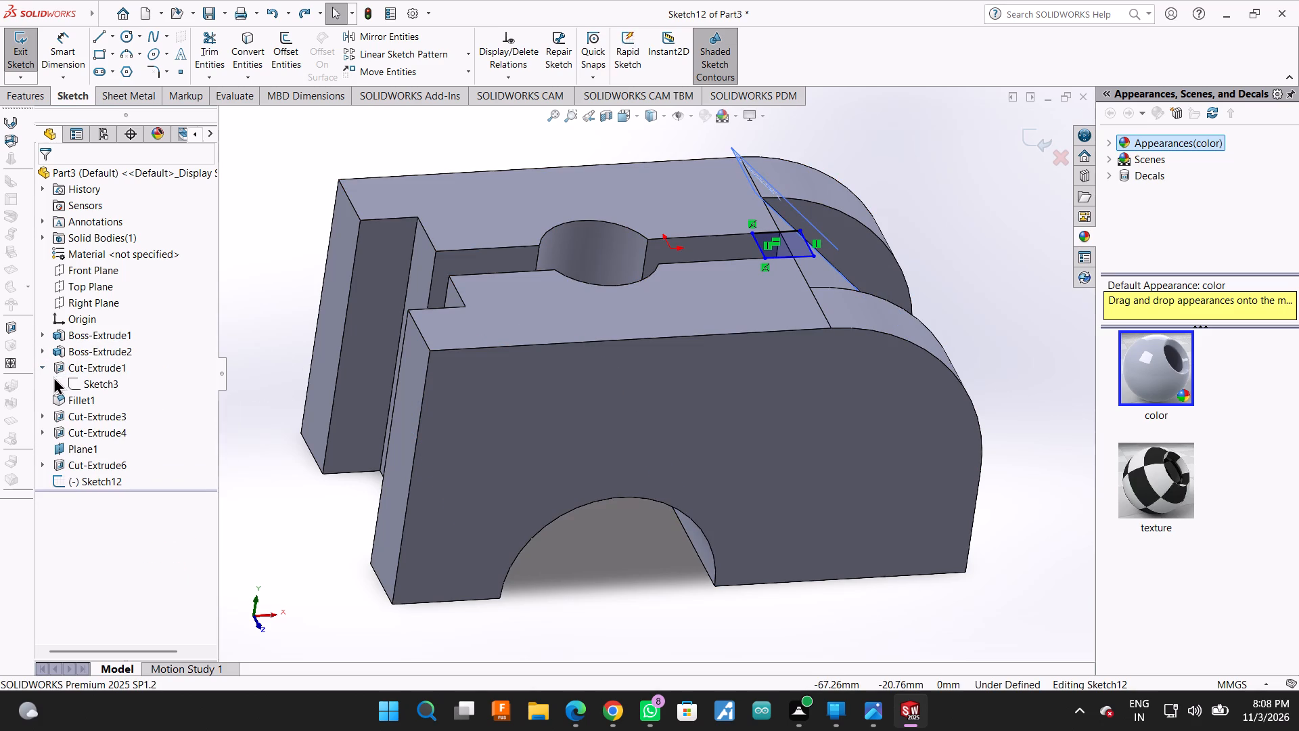
click(78, 386)
click(69, 372)
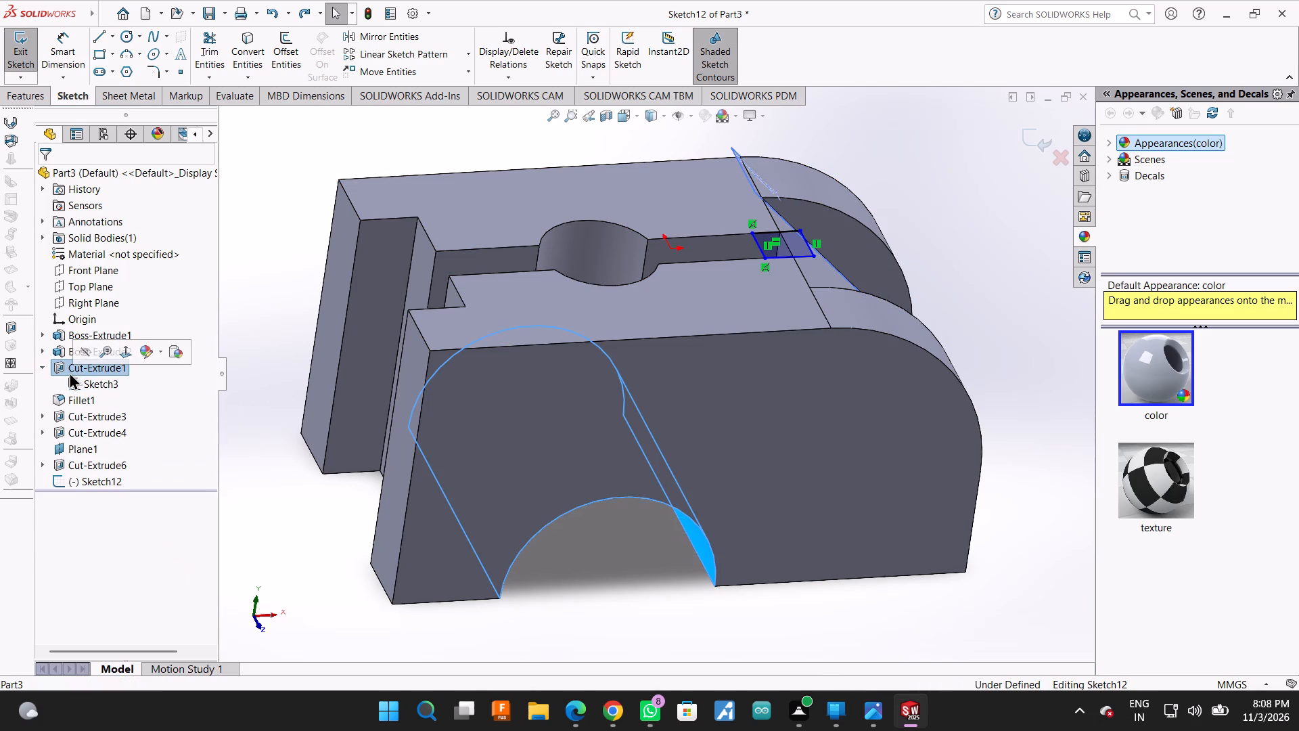
click(71, 389)
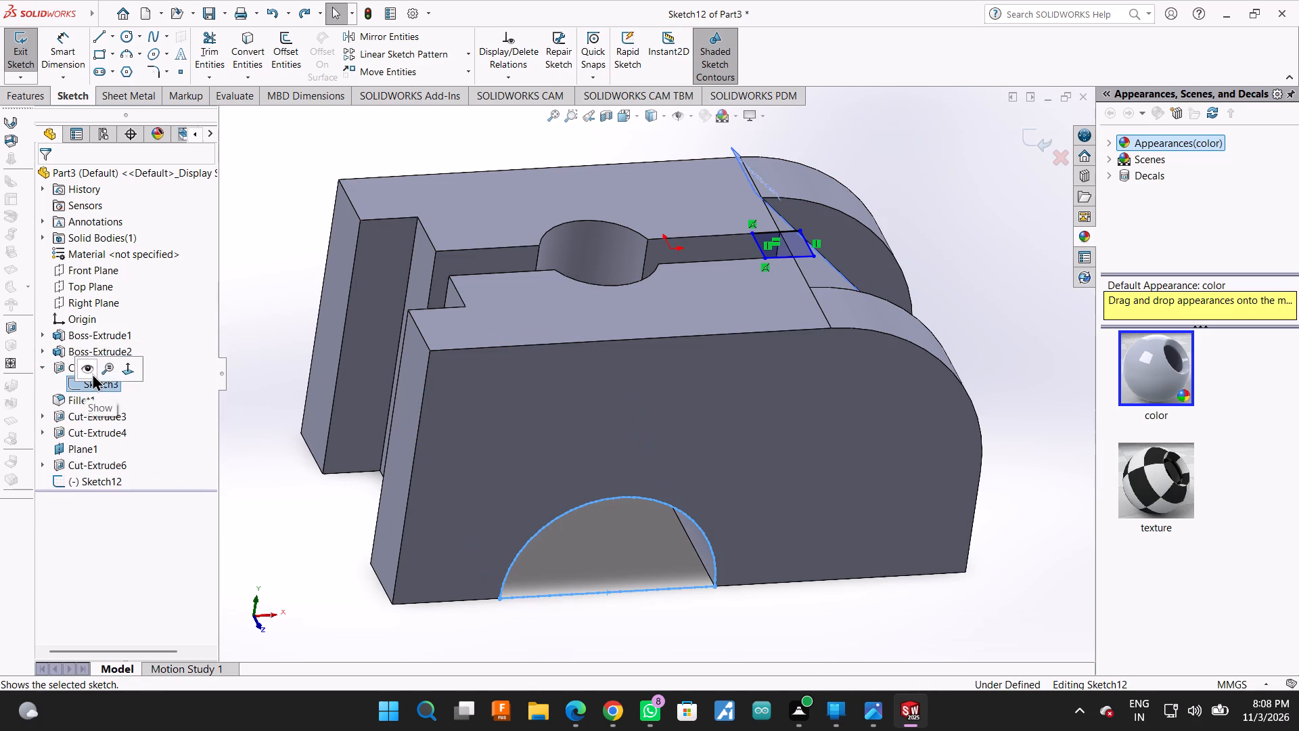
click(61, 365)
click(64, 395)
right_click(64, 395)
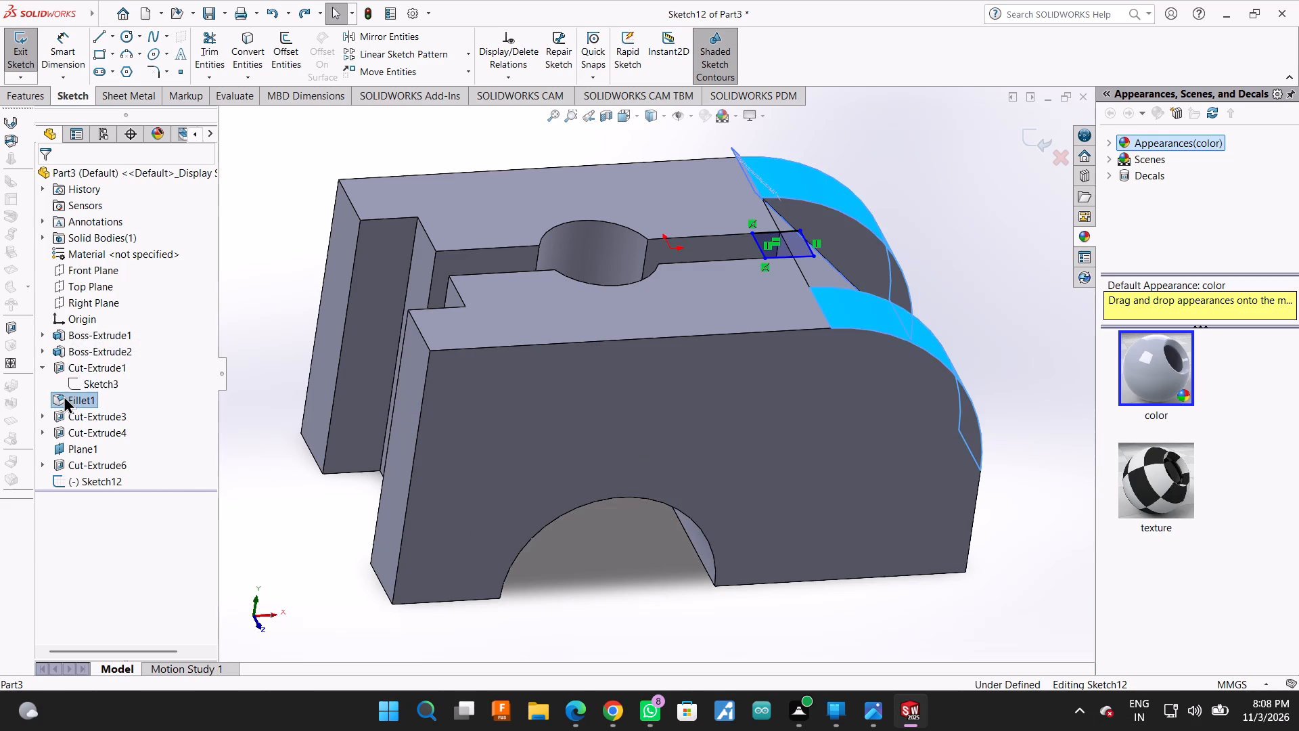
scroll(129, 504, down, 2)
click(271, 522)
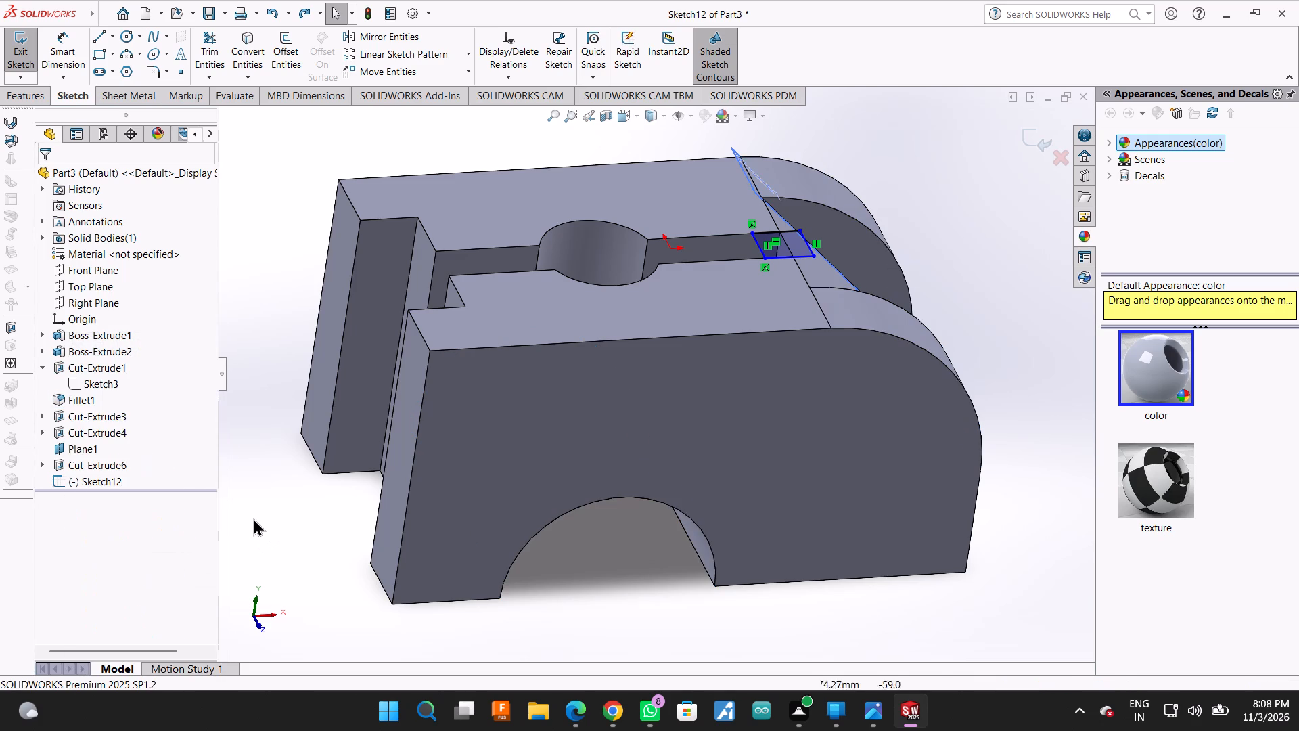
right_click(79, 408)
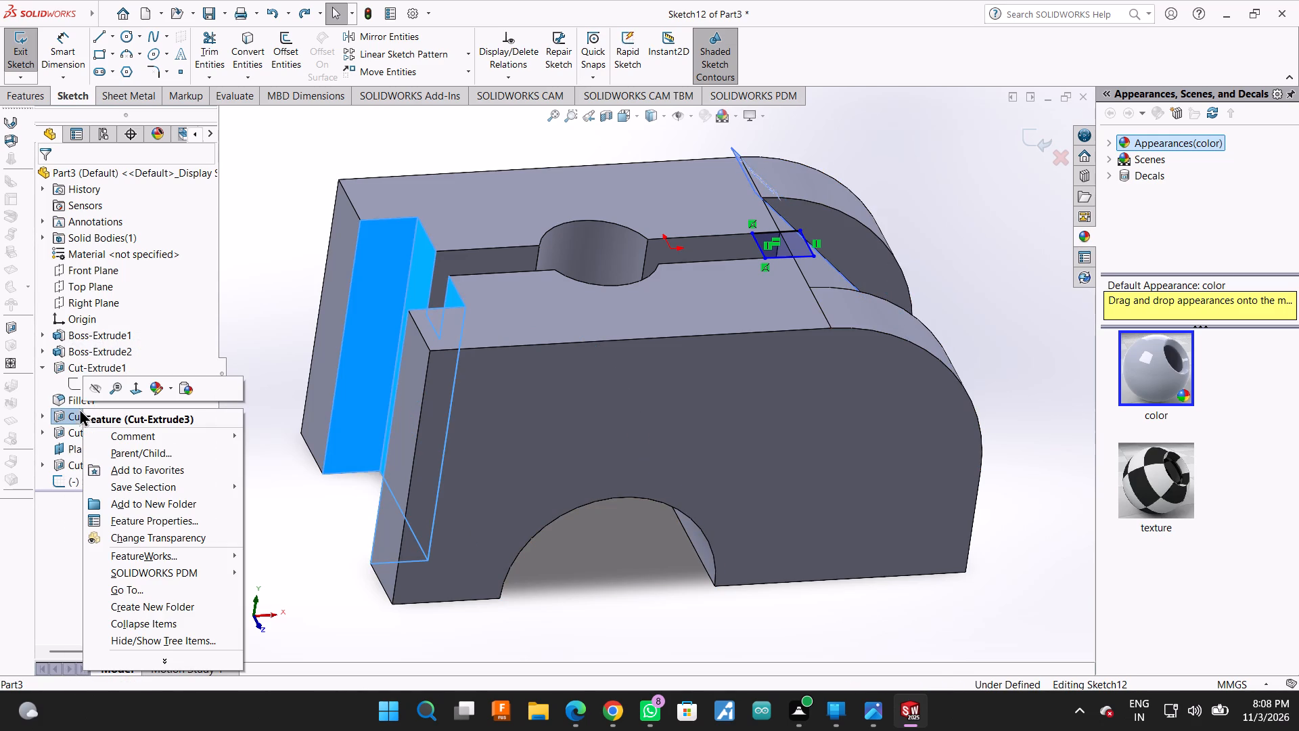
click(235, 286)
Inspect the arched cut and its sketch again for editing options, and view the arch through the block.
click(80, 361)
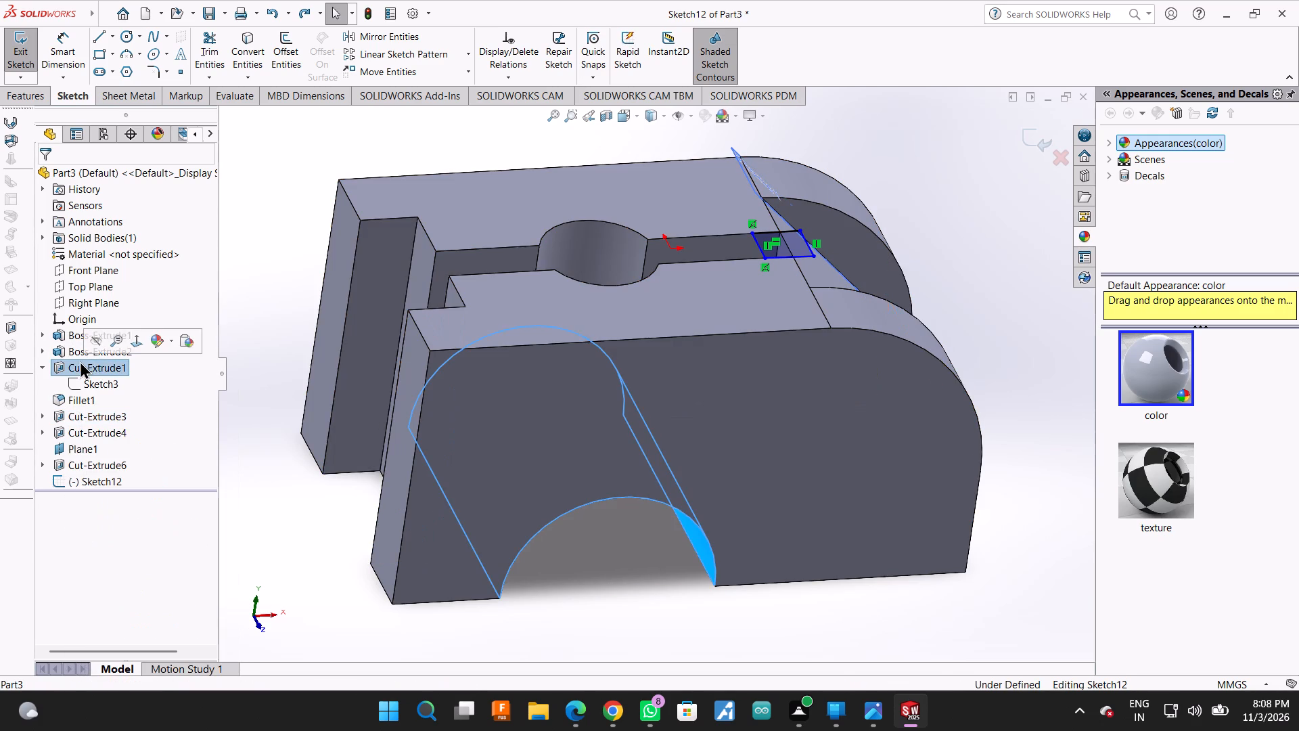
click(45, 366)
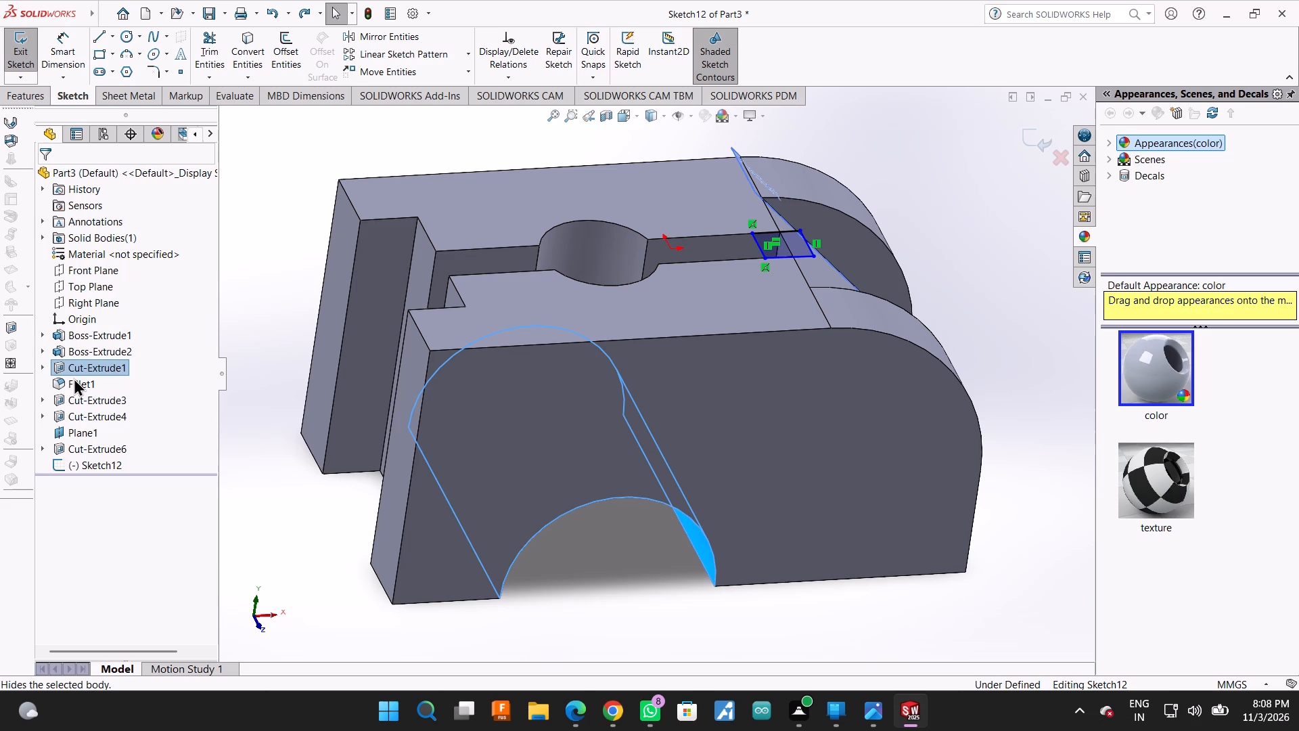
click(45, 367)
right_click(81, 380)
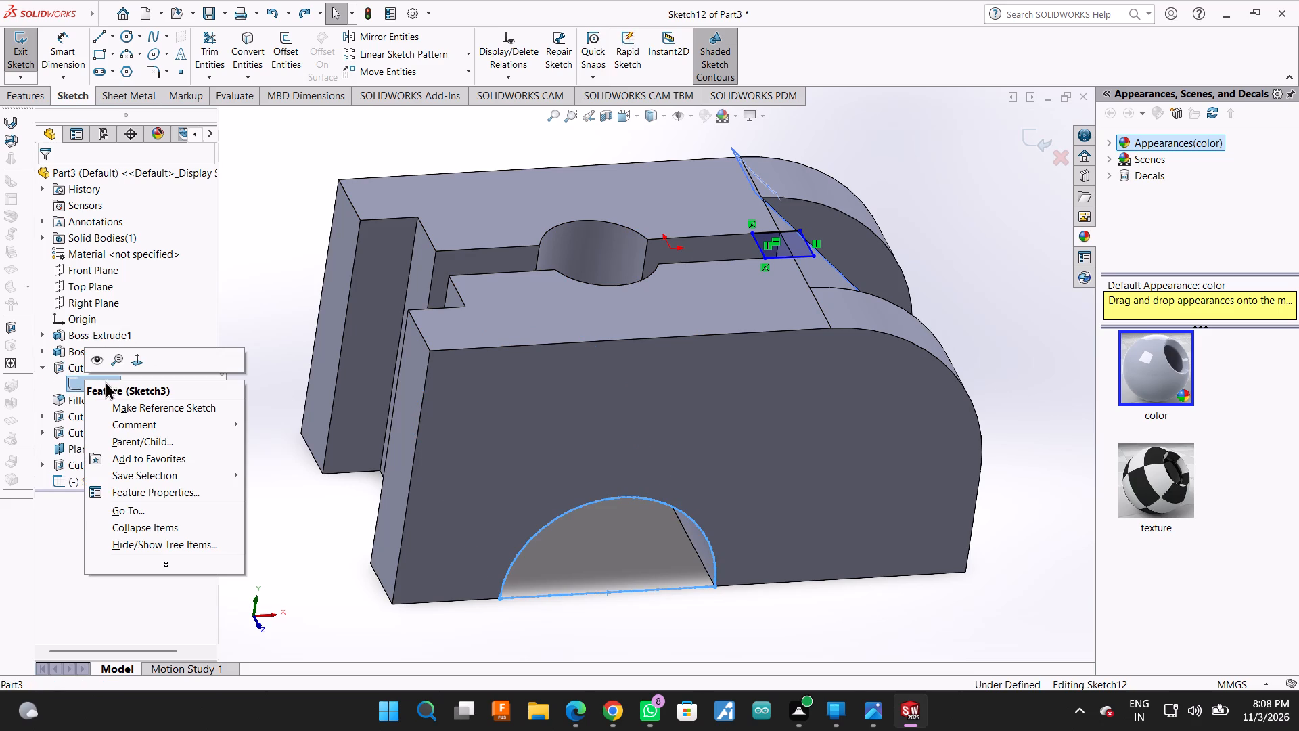
click(281, 314)
right_click(76, 384)
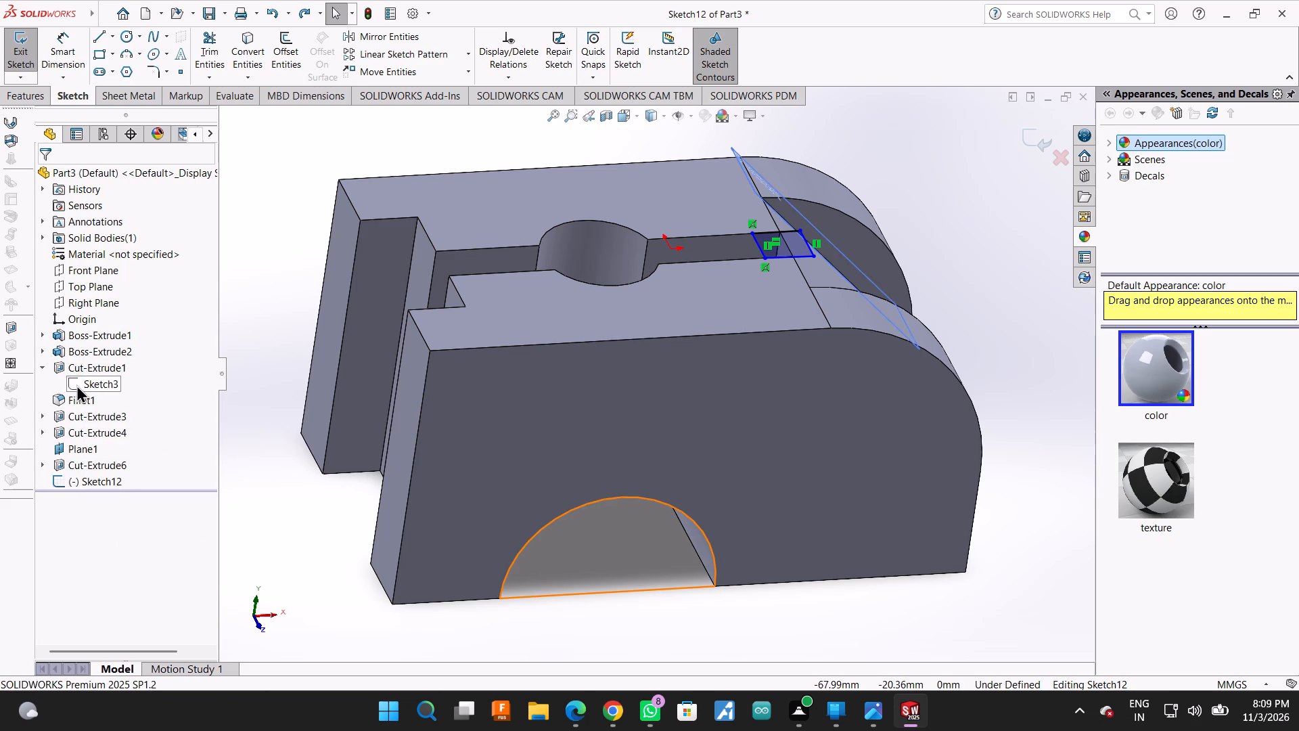
click(68, 386)
click(70, 384)
right_click(70, 384)
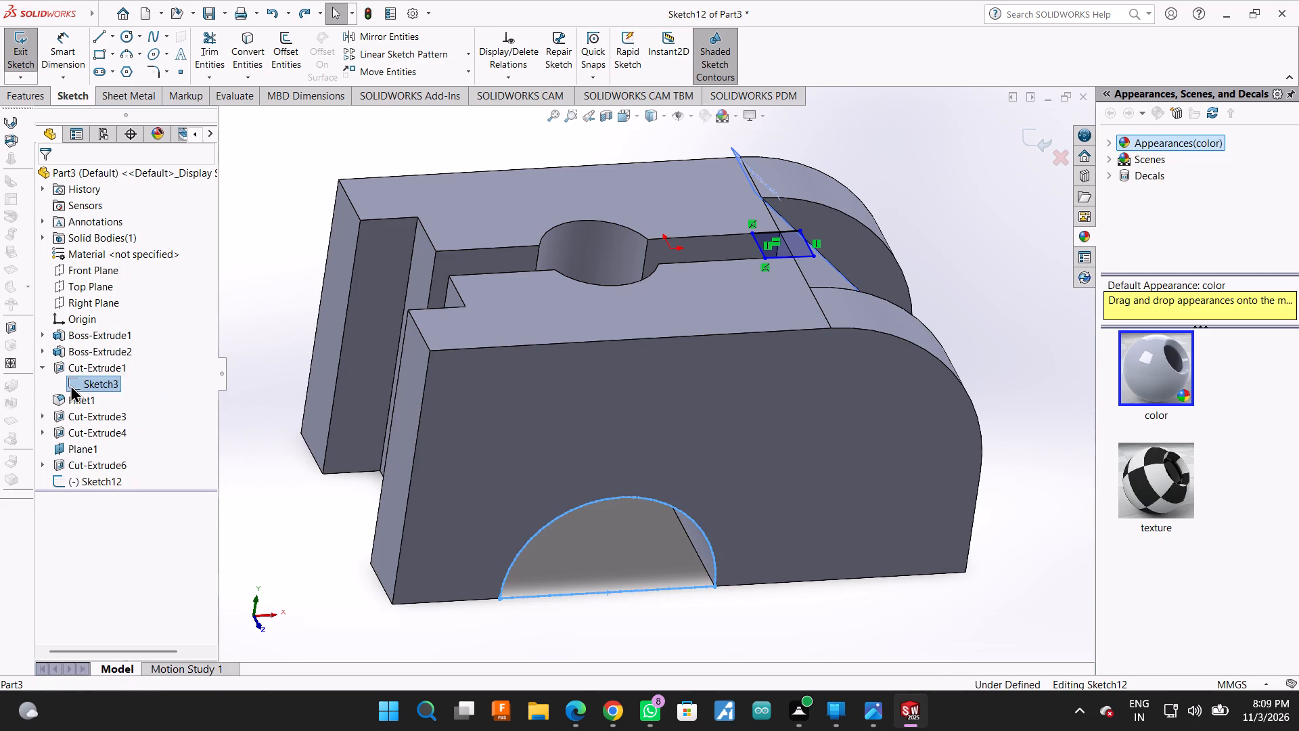
click(264, 263)
click(118, 362)
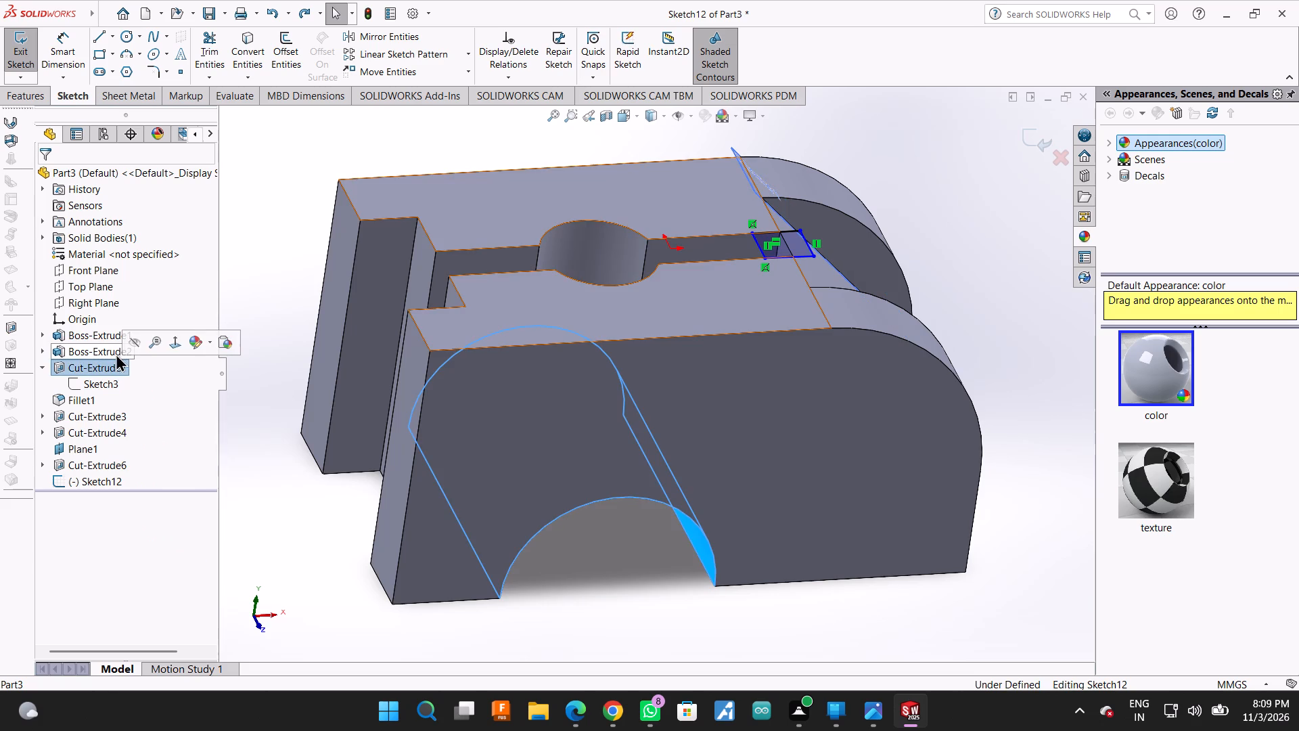
click(104, 351)
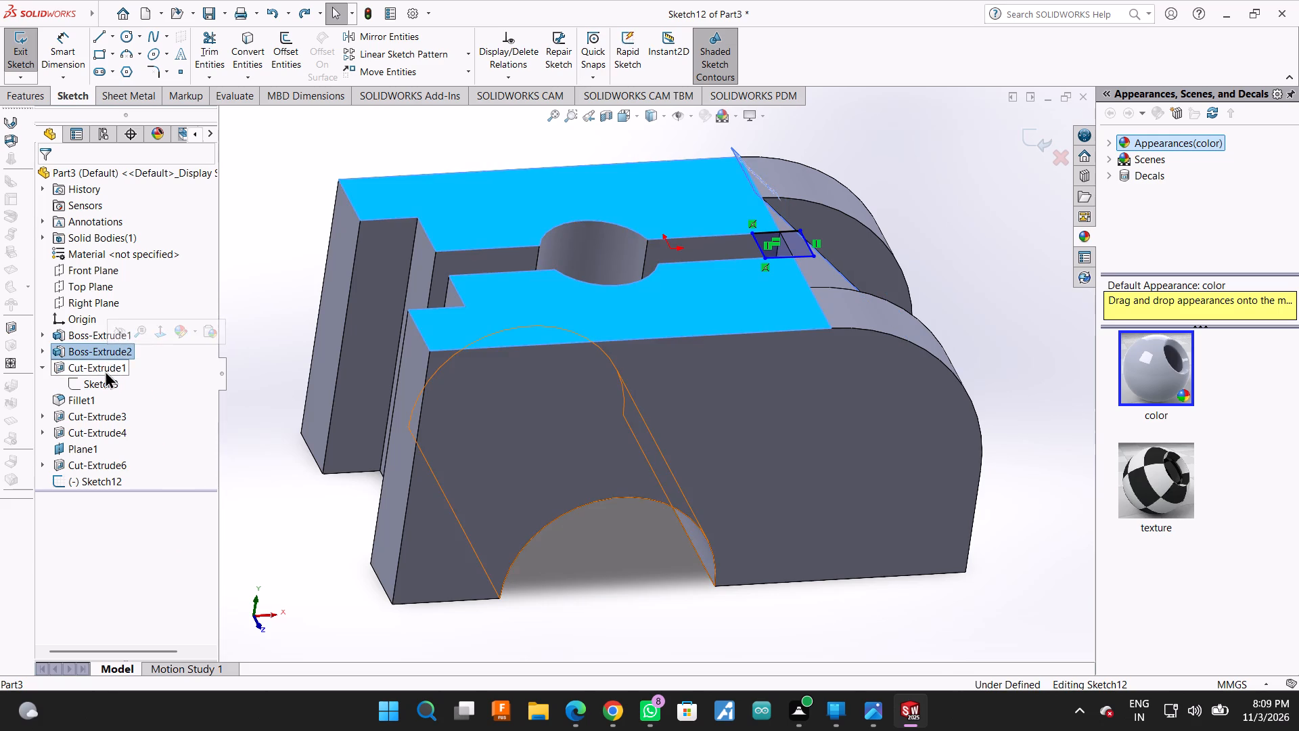
click(105, 370)
scroll(652, 441, up, 2)
middle_drag(875, 503, 822, 514)
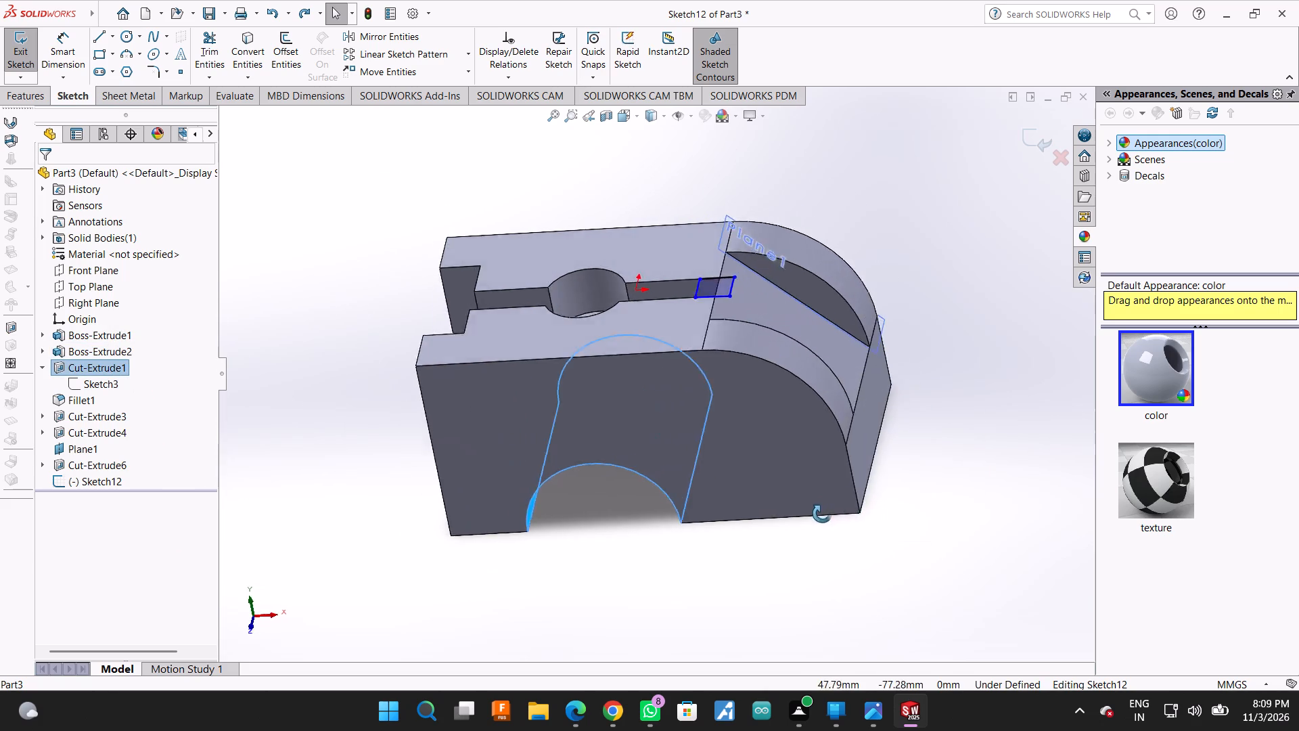
middle_drag(822, 514, 859, 468)
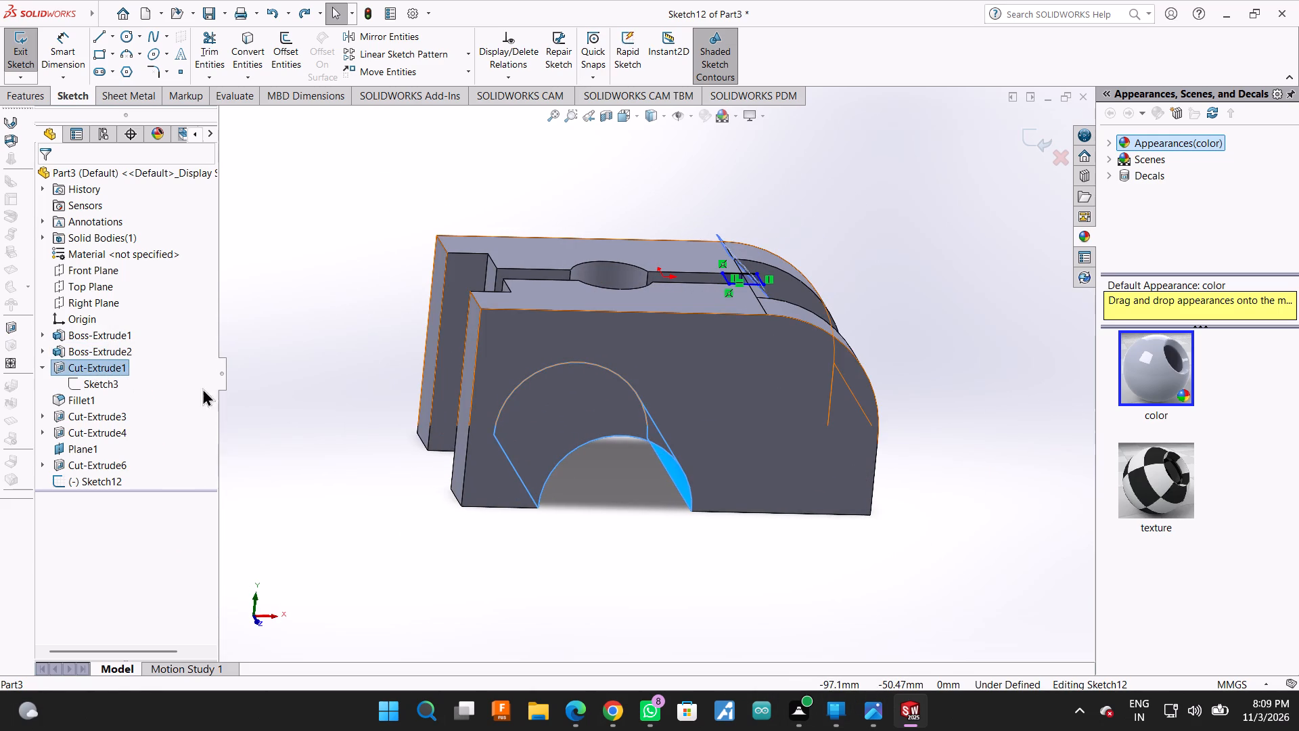
Undo the sketched lines of the small rectangle overlapping the top slot and the sloped pocket.
click(274, 415)
key(ctrl+z)
key(ctrl+z)
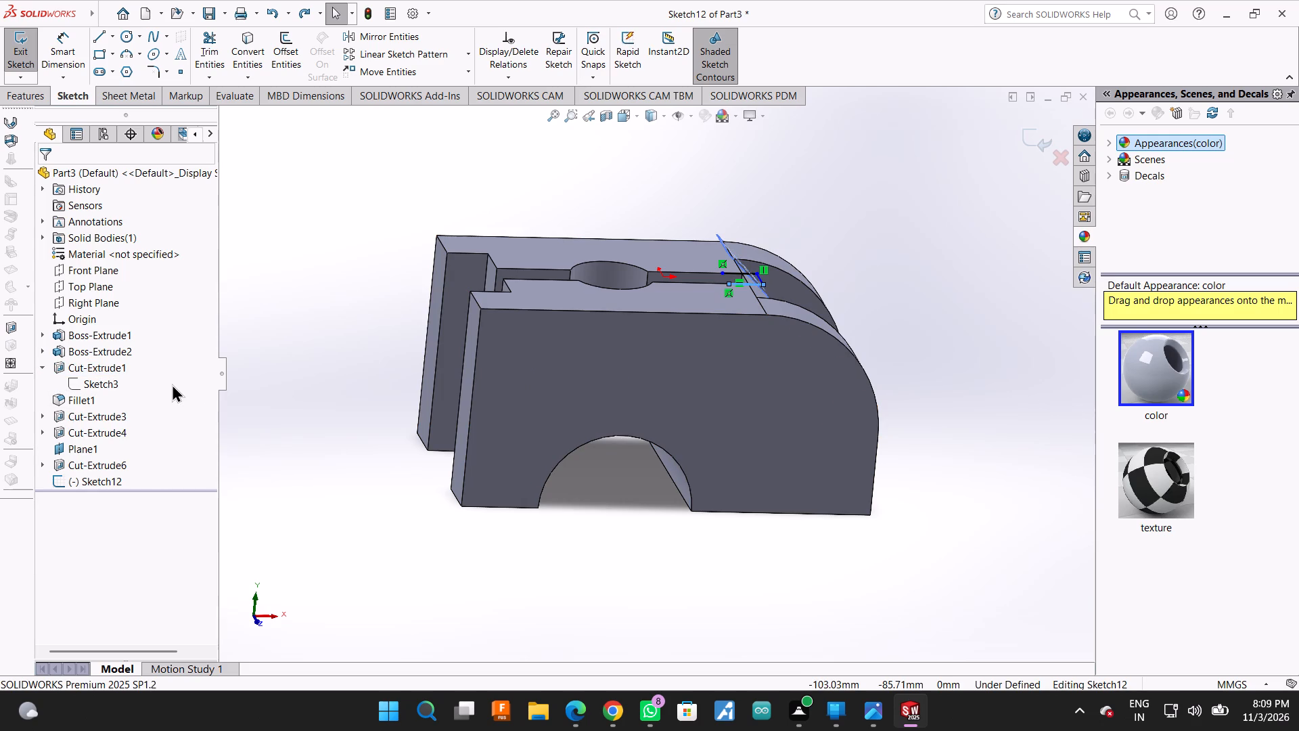
key(ctrl+z)
key(ctrl+z)
key(ctrl+z)
key(ctrl+z)
key(ctrl+z)
key(ctrl+z)
key(ctrl+z)
key(ctrl+z)
key(ctrl+z)
key(ctrl+z)
key(ctrl+z)
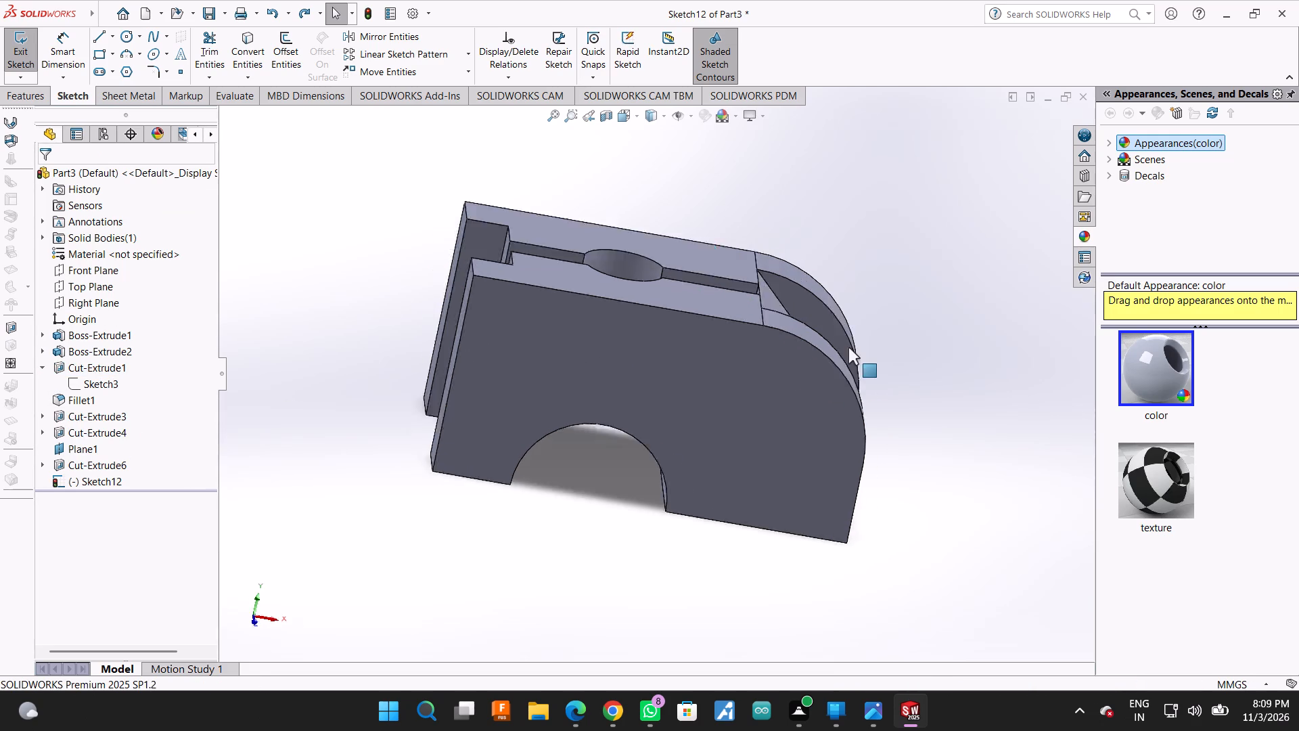
Undo the small rectangle's sketch and the sloped pocket cut, going back into the pocket's rectangle sketch on Plane1.
key(ctrl+z)
key(ctrl+z)
key(ctrl+z)
key(ctrl+z)
key(ctrl+z)
key(ctrl+z)
key(ctrl+z)
key(ctrl+z)
key(ctrl+z)
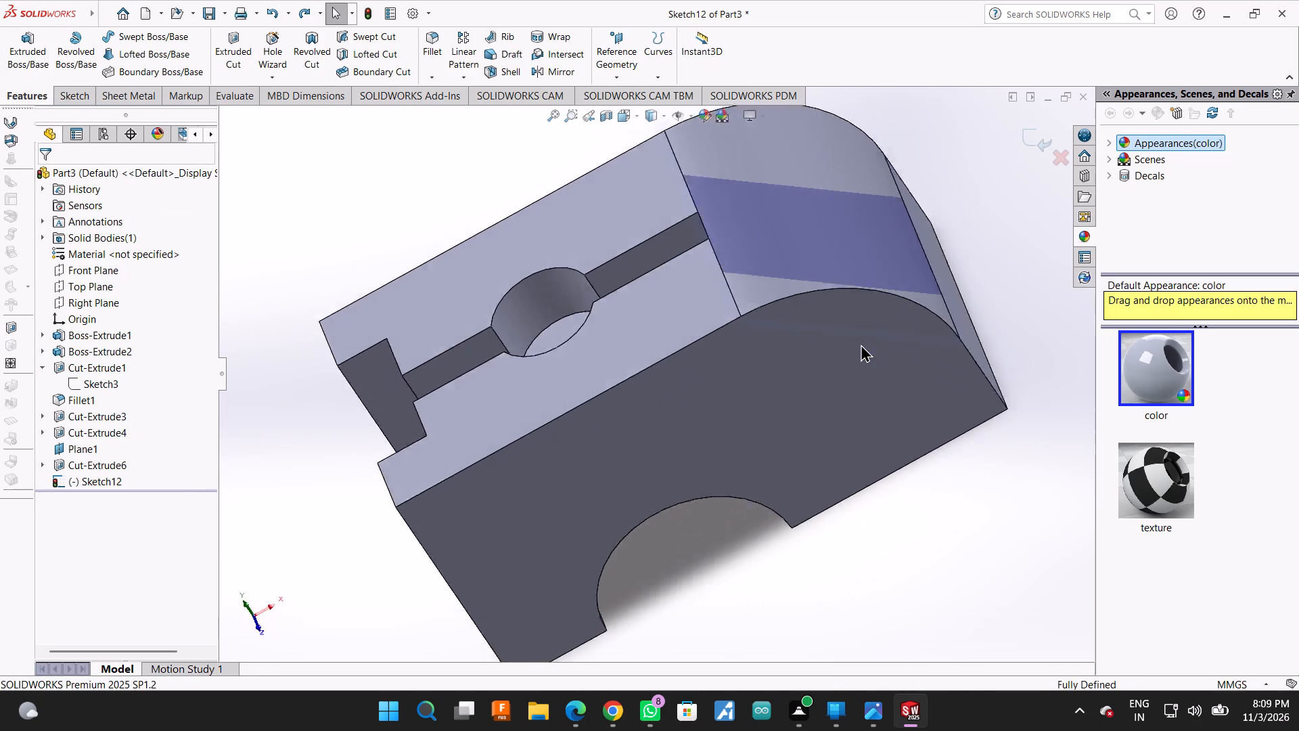
key(ctrl+z)
key(ctrl+z)
key(ctrl+z)
key(ctrl+z)
key(ctrl+z)
key(ctrl+z)
key(ctrl+z)
key(ctrl+z)
key(ctrl+z)
key(ctrl+z)
key(ctrl+z)
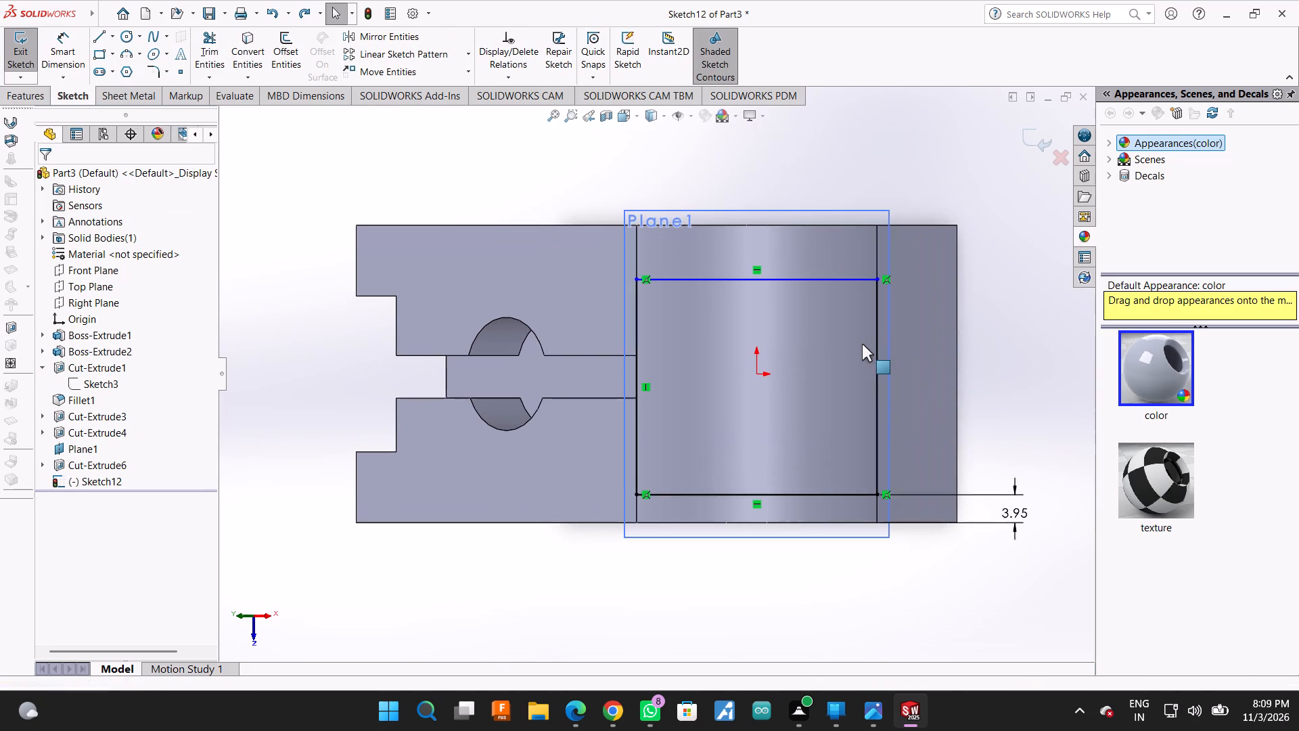
Undo the pocket sketch's 3.95 mm dimension and rectangle lines, back to a single horizontal line.
key(ctrl+z)
key(ctrl+z)
key(ctrl+z)
key(ctrl+z)
key(ctrl+z)
key(ctrl+z)
key(ctrl+z)
key(ctrl+z)
key(ctrl+z)
key(ctrl+z)
key(ctrl+z)
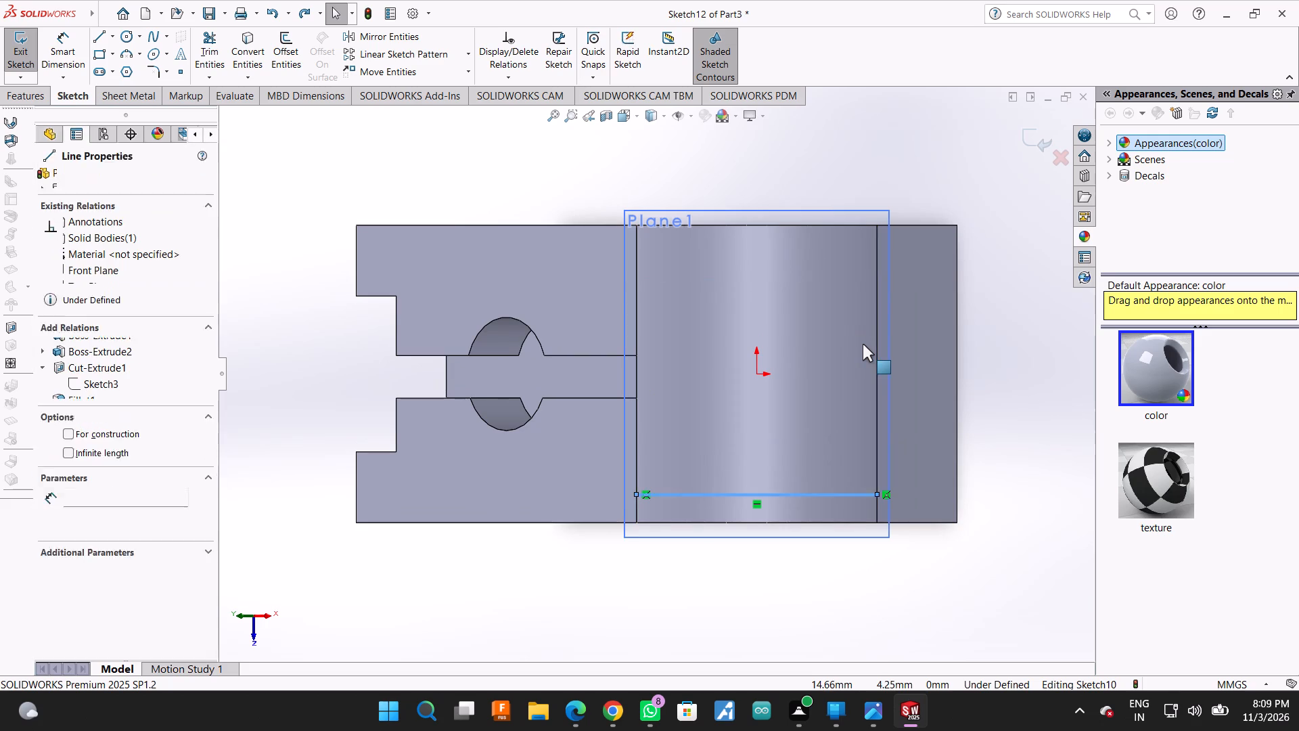
Undo the rest of the pocket sketch, Plane1, the top slot cut and the slot's sketched lines, leaving the 16 mm circle.
key(ctrl+z)
key(ctrl+z)
key(ctrl+z)
key(ctrl+z)
key(ctrl+z)
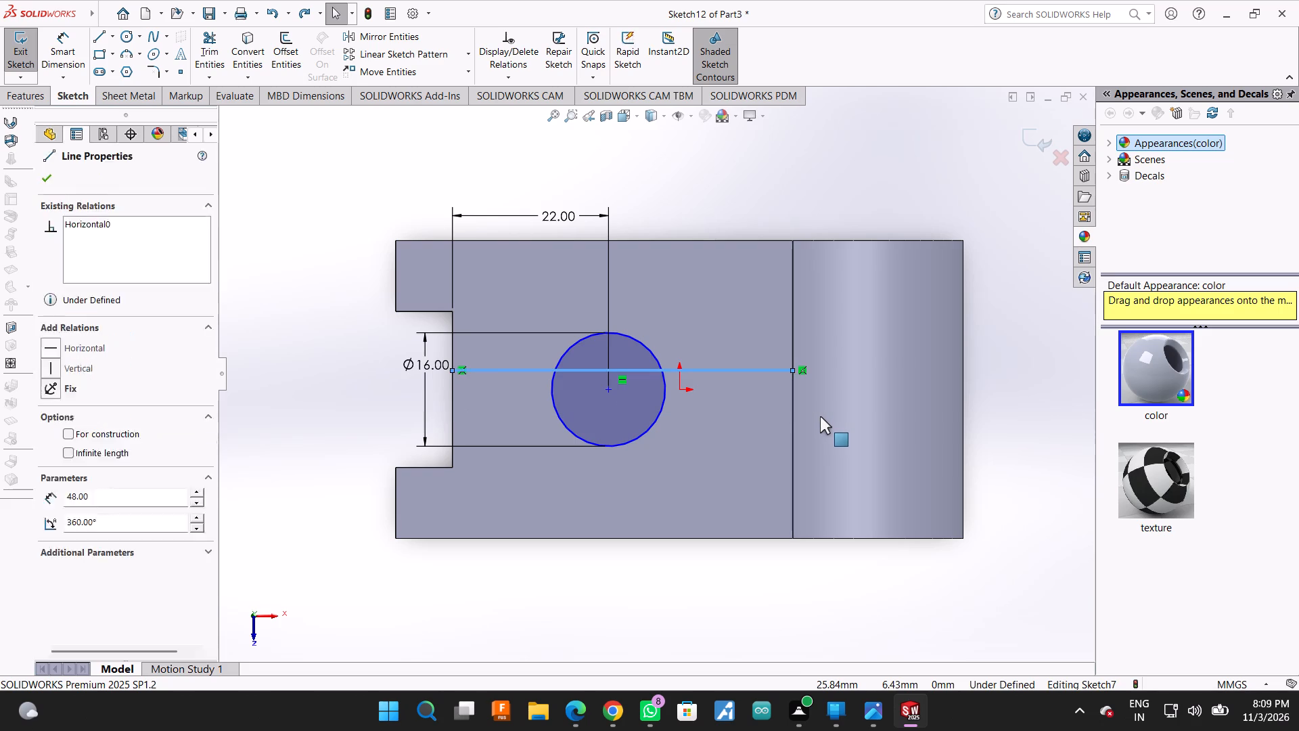
middle_drag(815, 575, 838, 436)
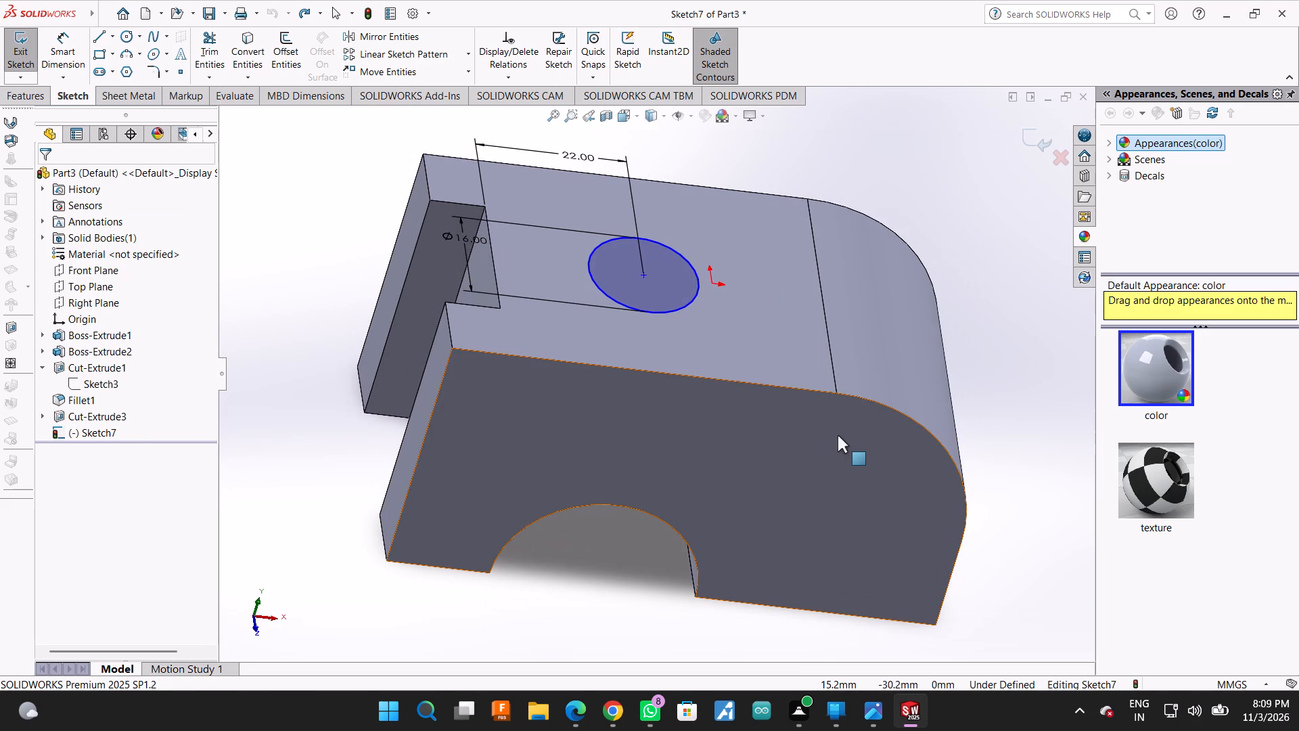
key(ctrl+z)
key(ctrl+z)
key(ctrl+z)
key(ctrl+z)
key(ctrl+z)
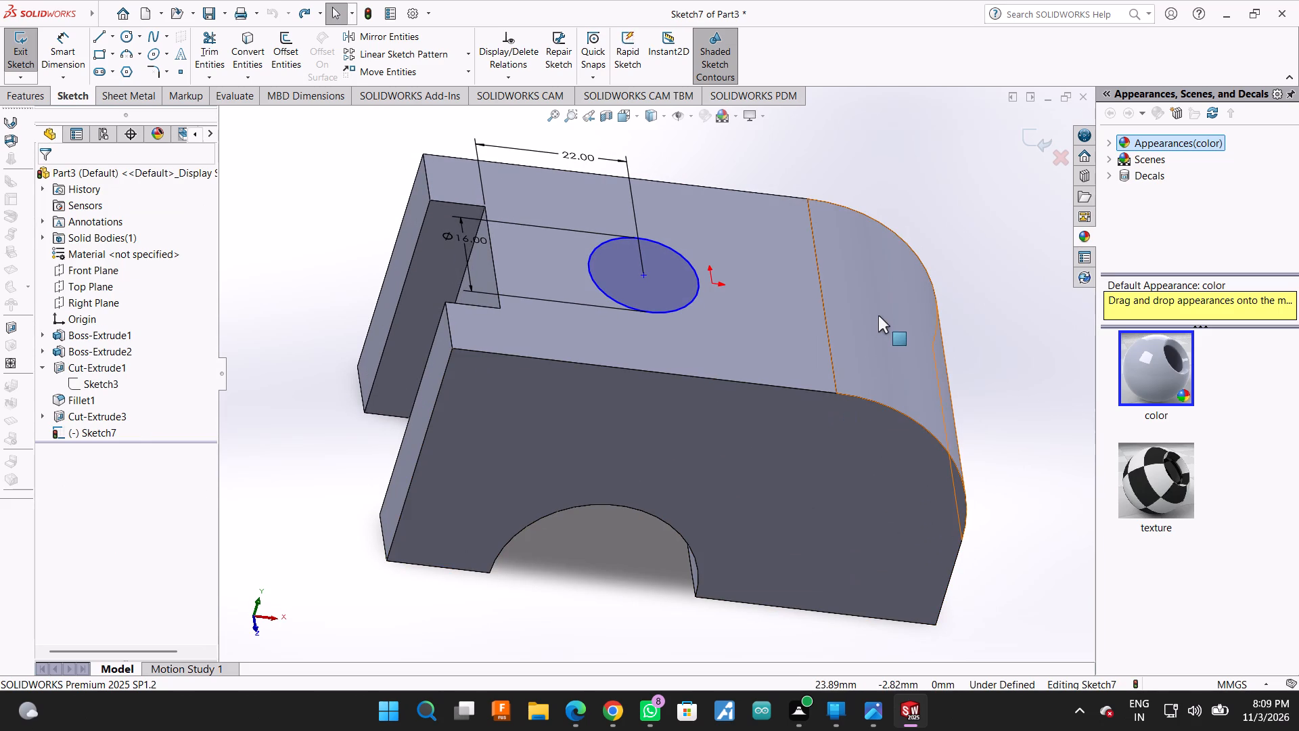
key(ctrl+z)
key(ctrl+z)
key(ctrl+z)
key(ctrl+z)
key(ctrl+z)
key(ctrl+z)
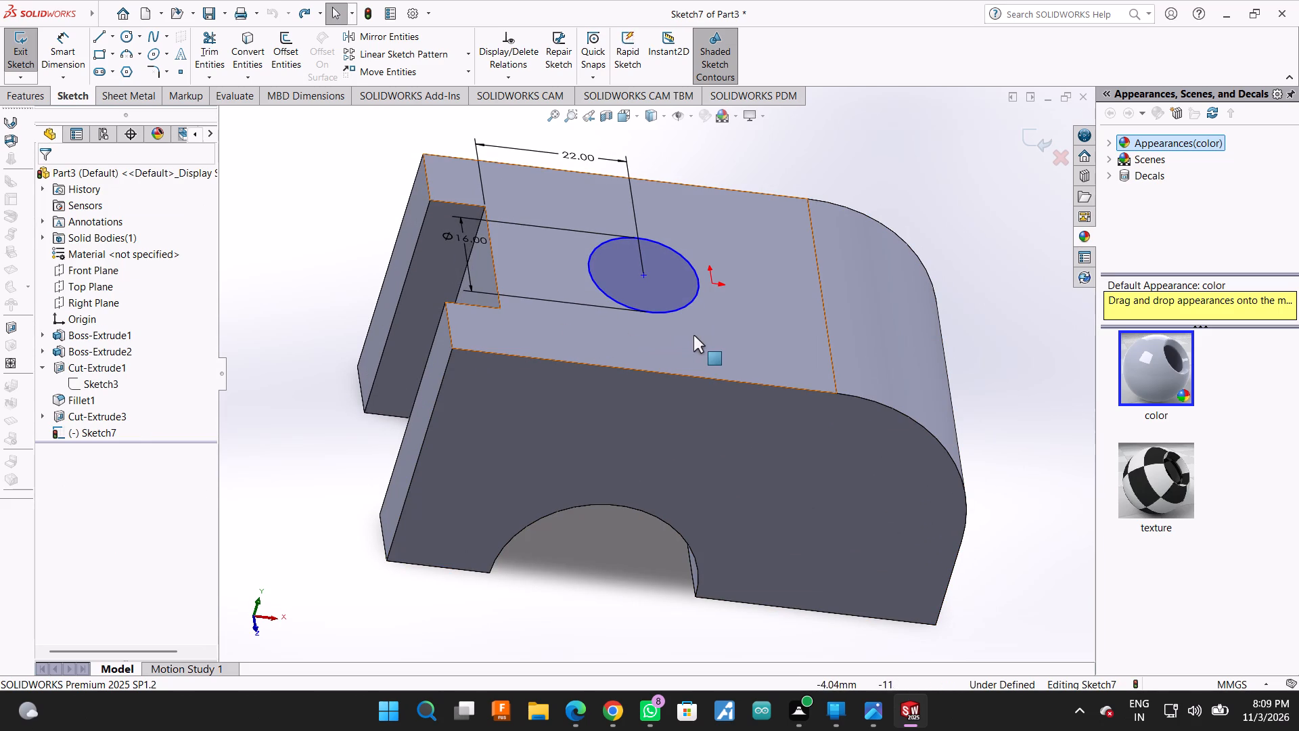
scroll(693, 335, up, 2)
middle_drag(875, 315, 829, 324)
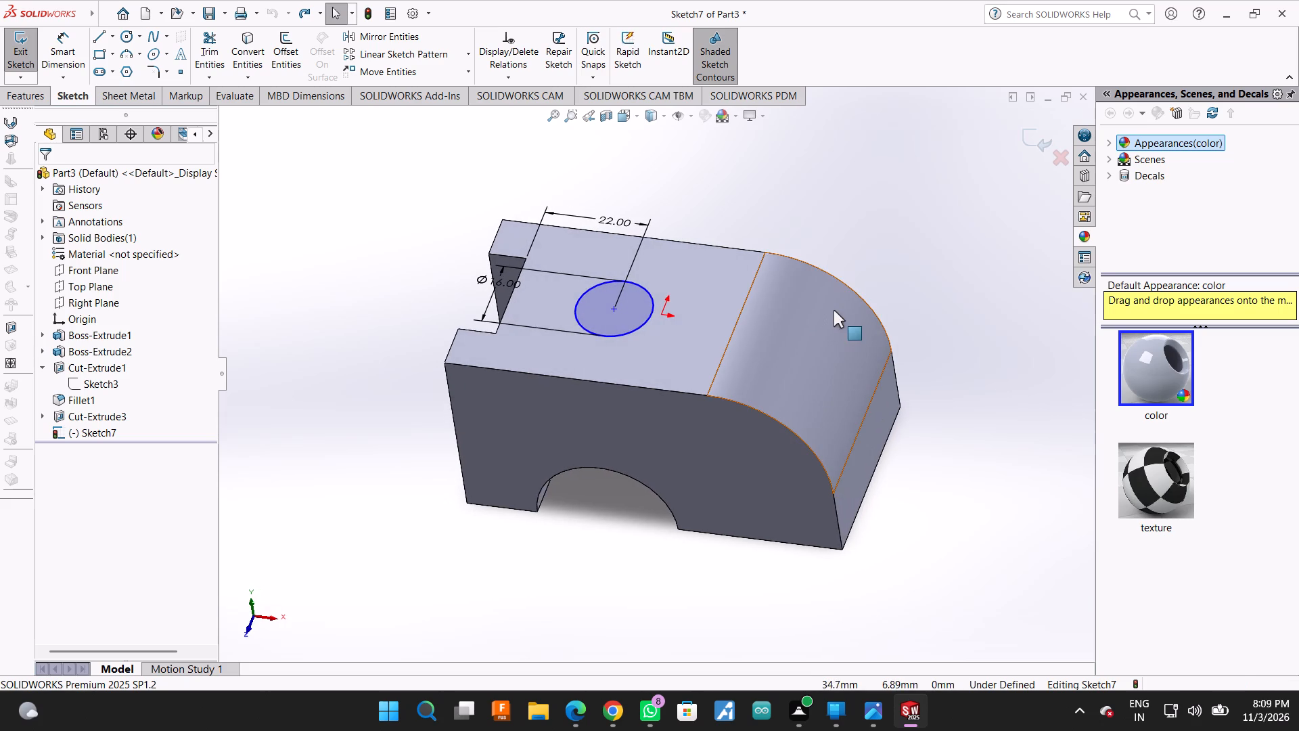
key(ctrl+z)
key(ctrl+z)
key(ctrl+z)
key(ctrl+z)
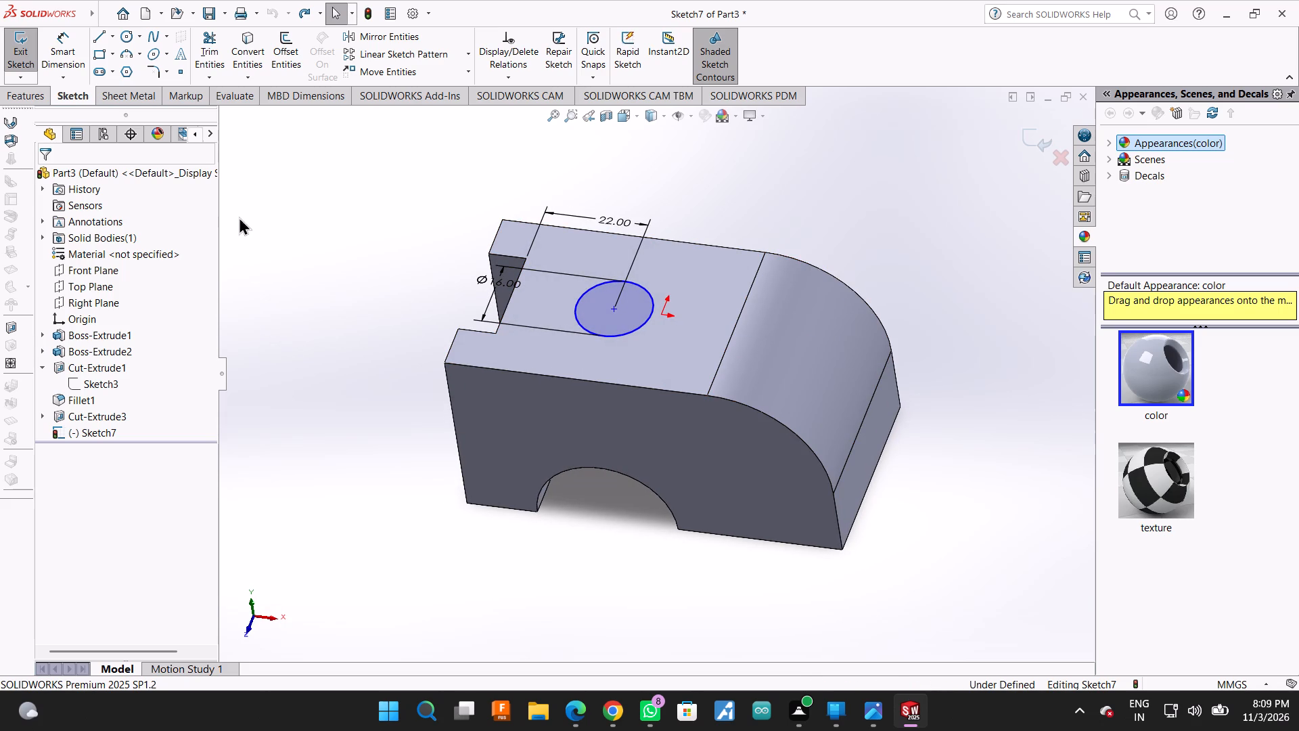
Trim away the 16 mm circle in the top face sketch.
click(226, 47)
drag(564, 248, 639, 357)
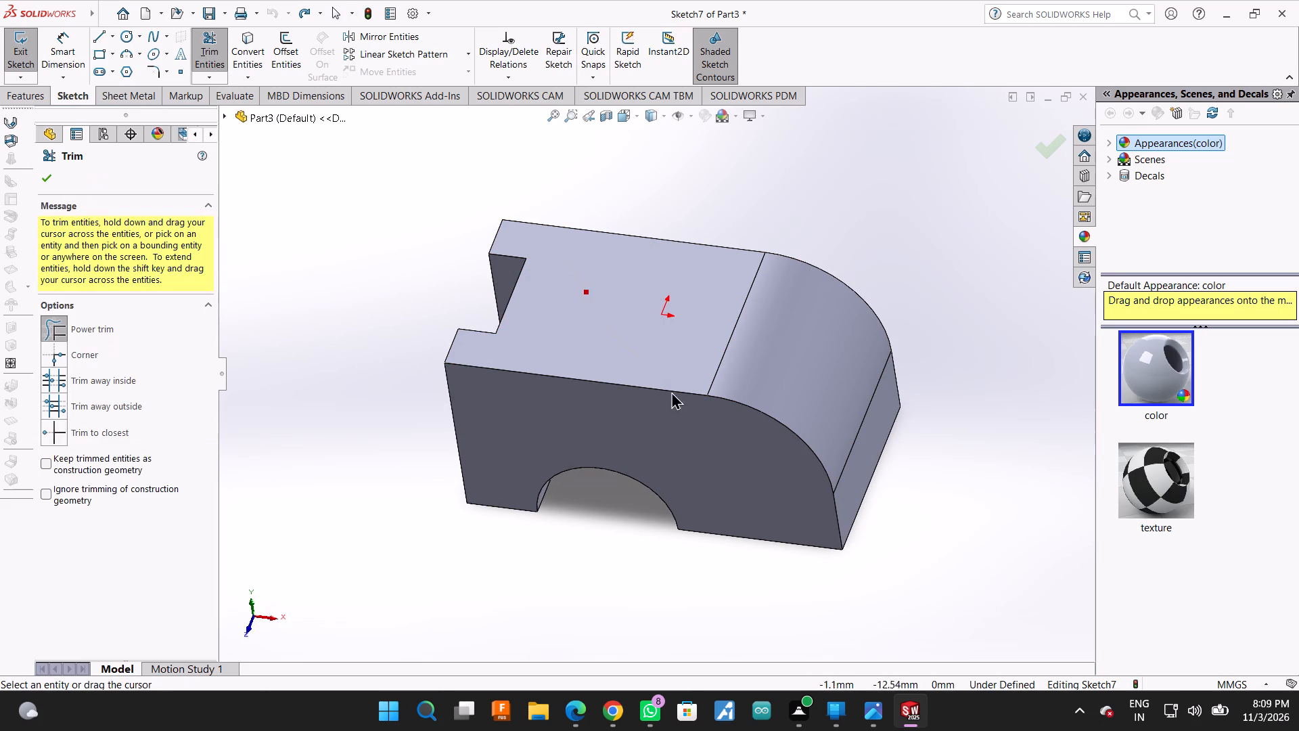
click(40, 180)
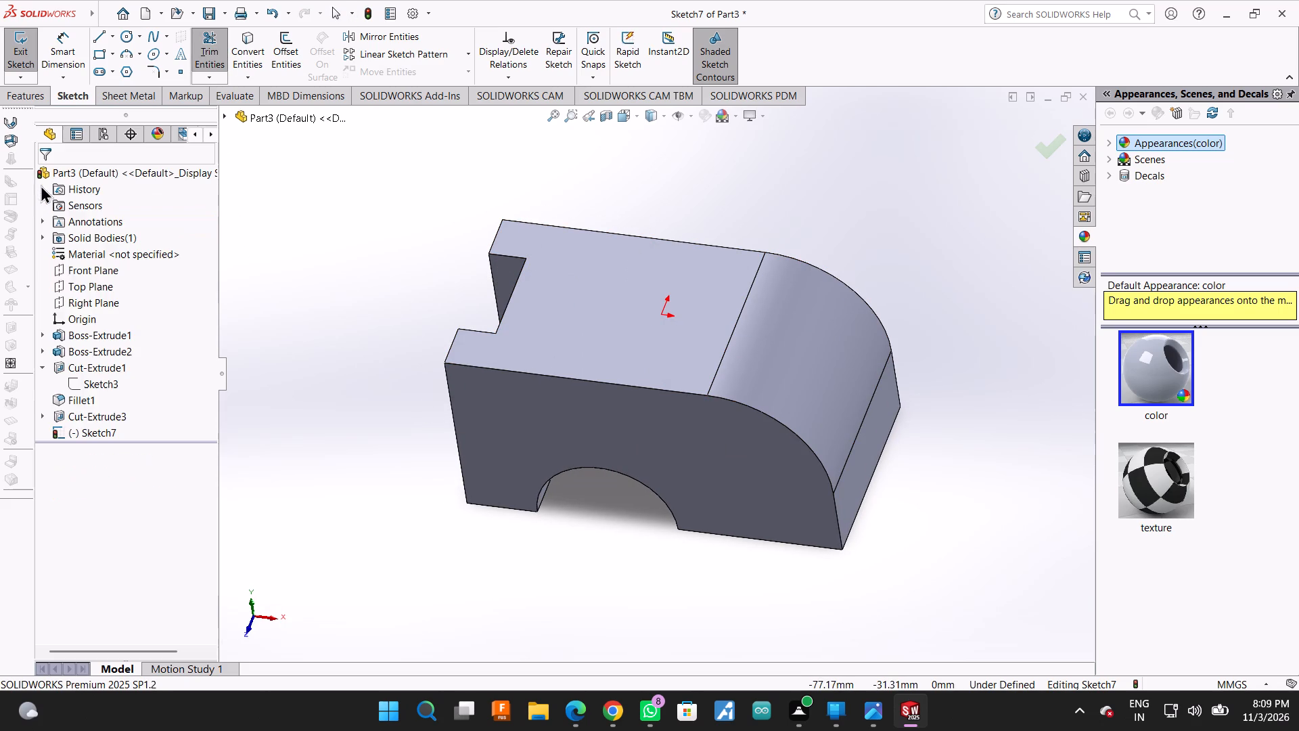
Examine the large fillet, arched cut and Boss-Extrude2 with their sketches for editing options, and view the arch through the block.
click(78, 399)
click(244, 345)
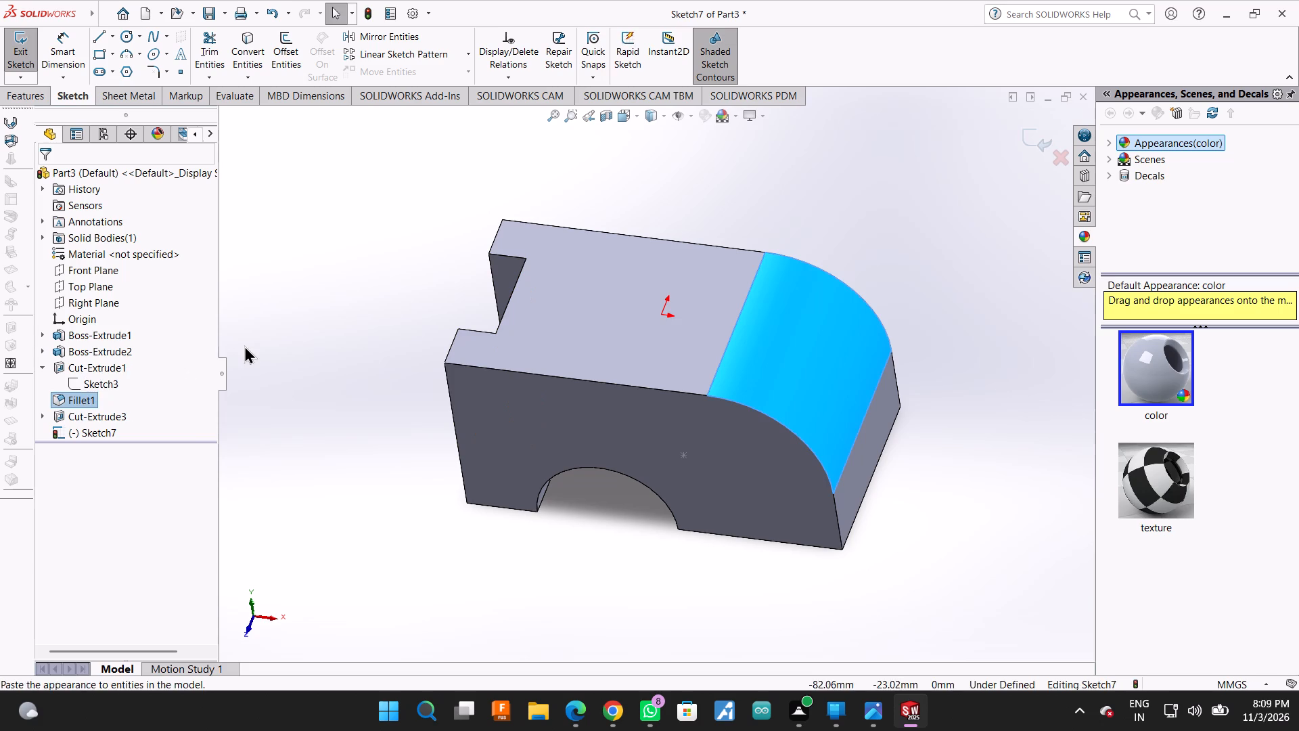
right_click(87, 370)
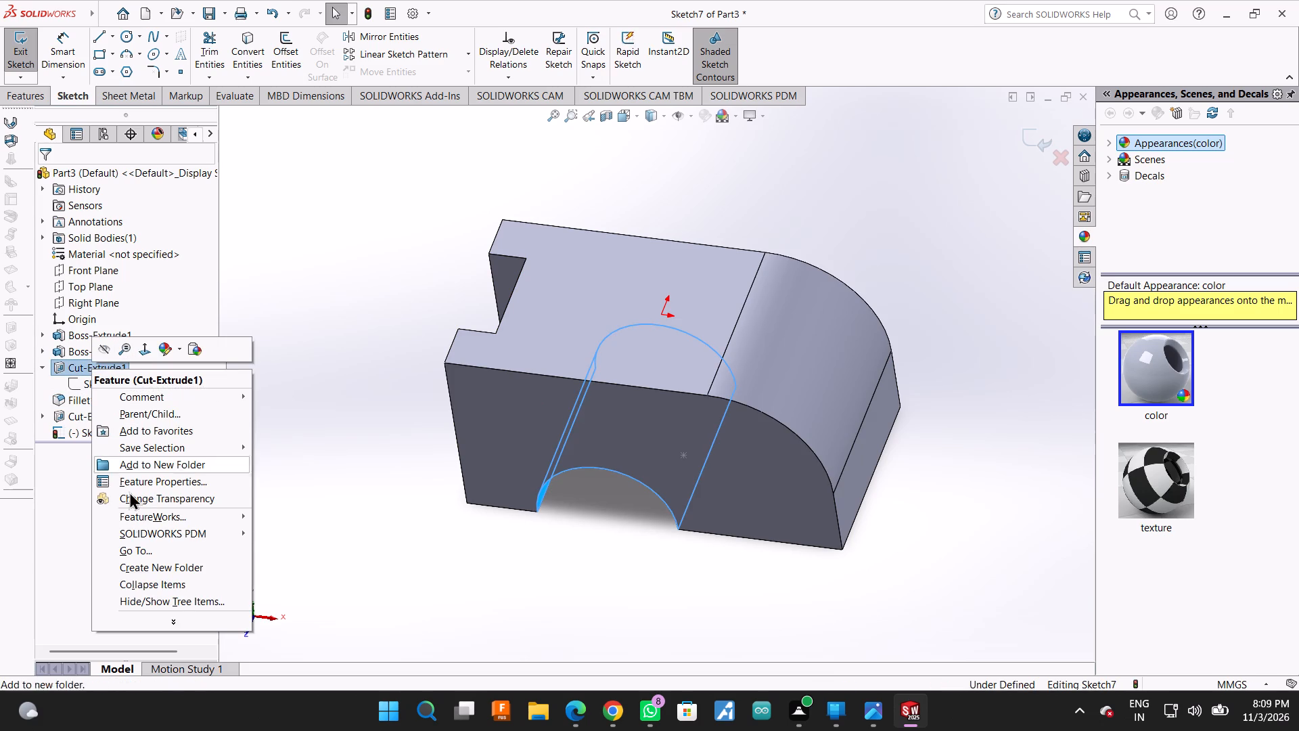
scroll(165, 539, down, 2)
click(288, 509)
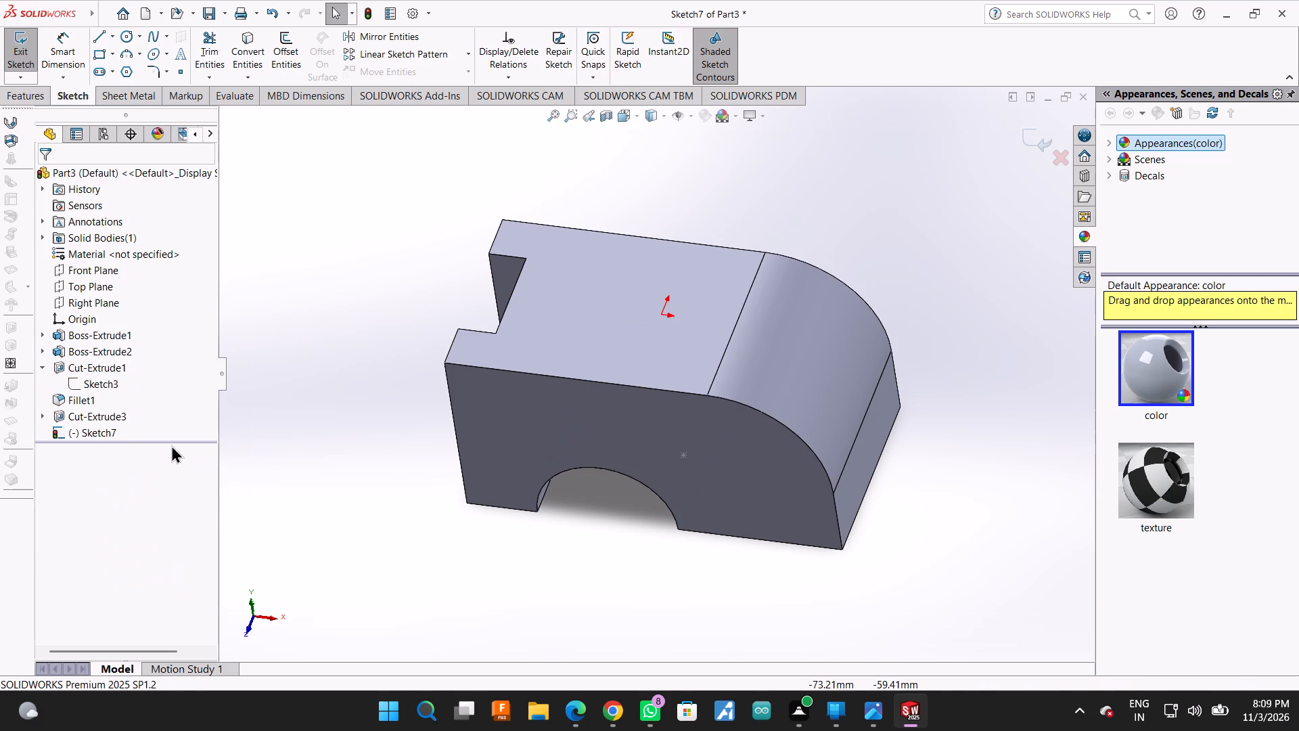
click(100, 382)
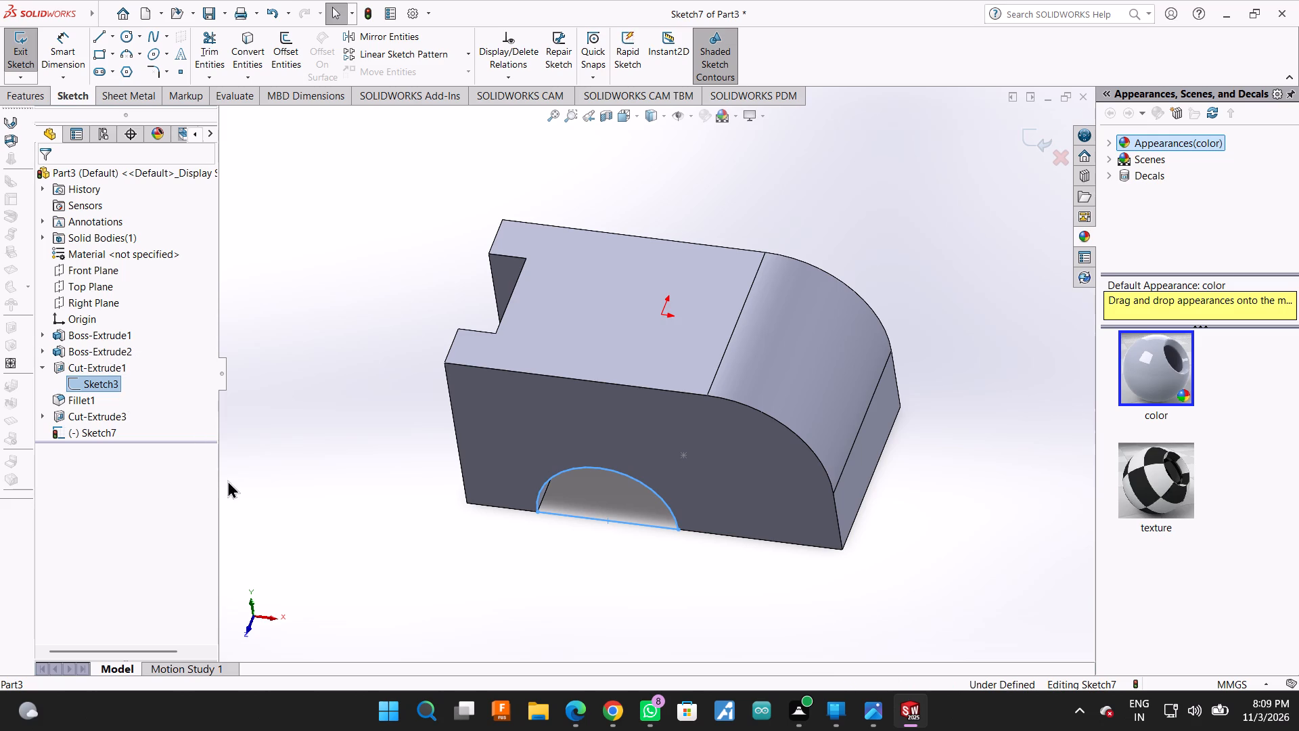
middle_drag(396, 415, 408, 377)
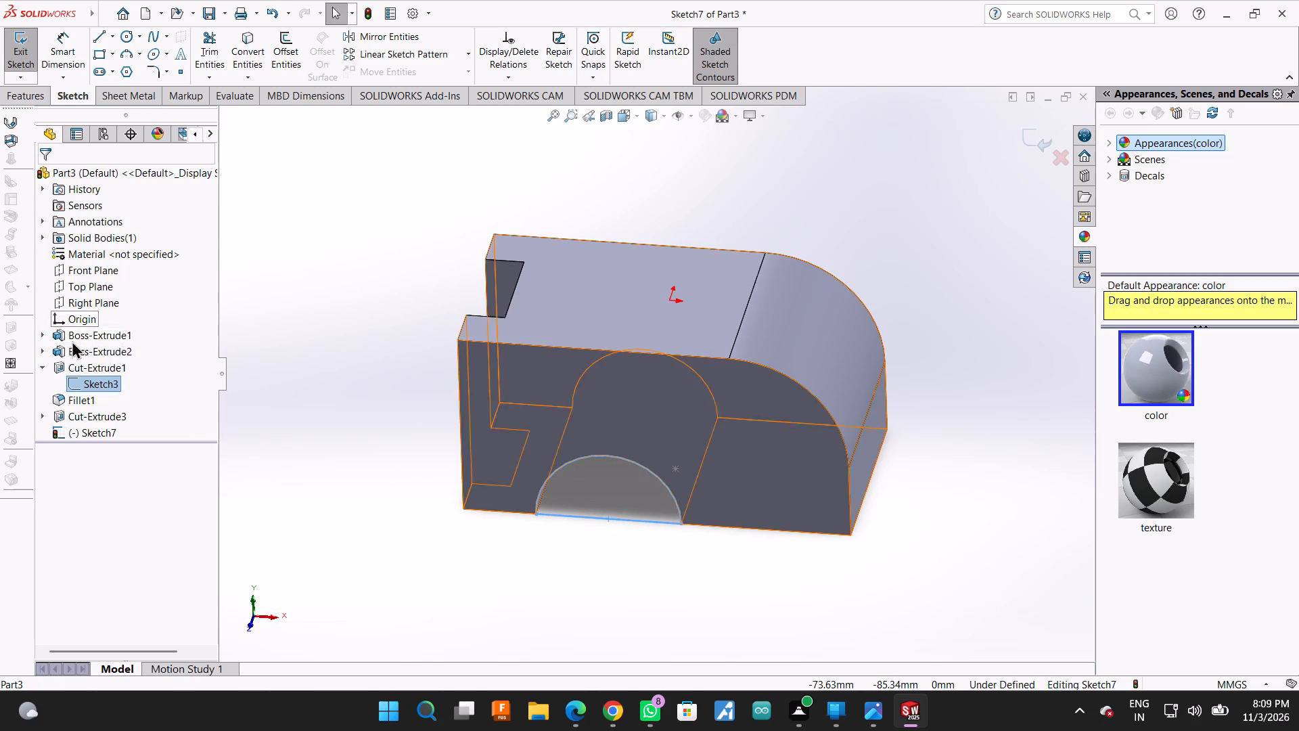
click(73, 350)
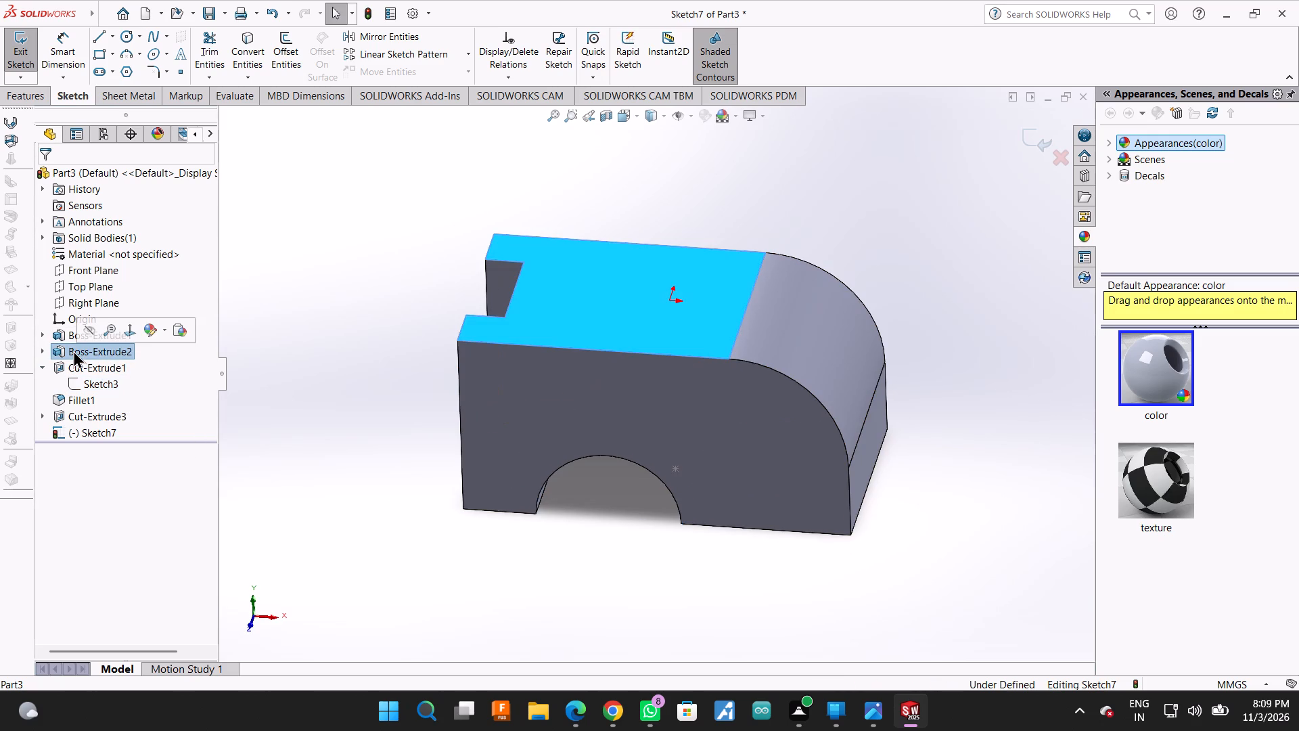
click(45, 354)
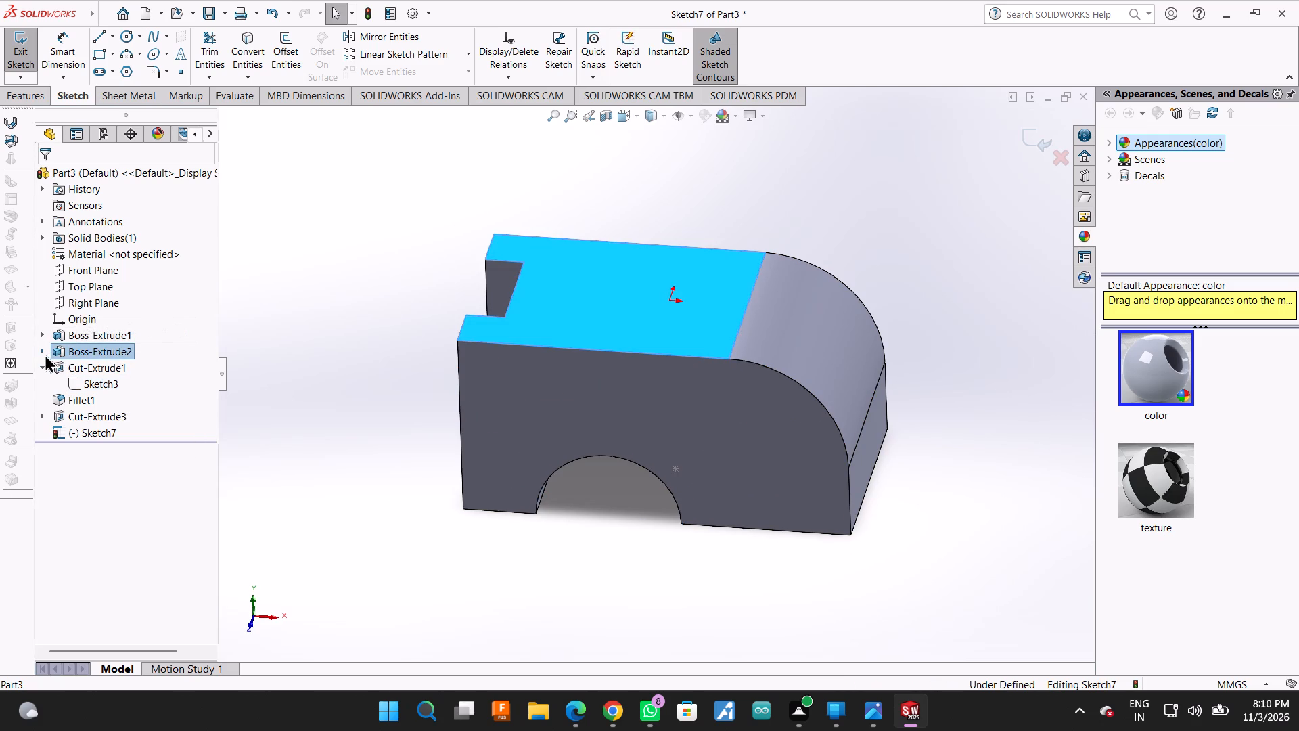
drag(87, 366, 107, 373)
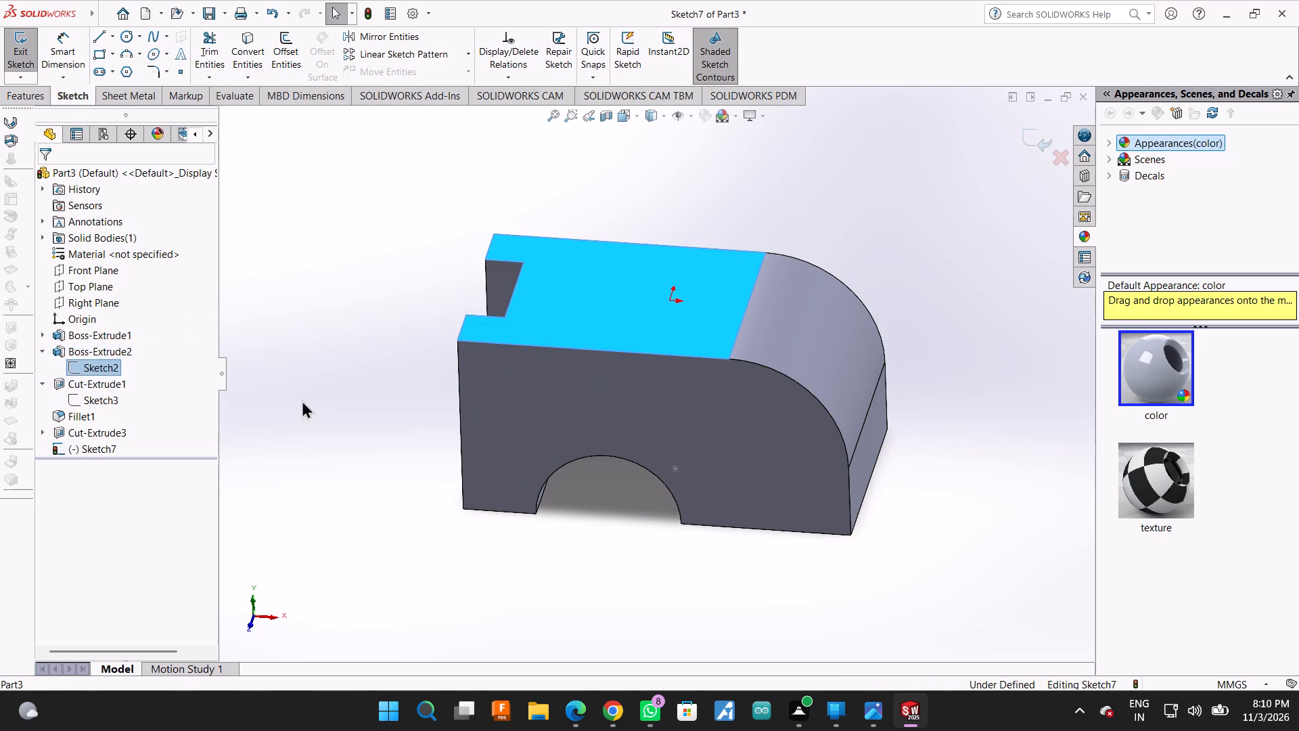
click(386, 406)
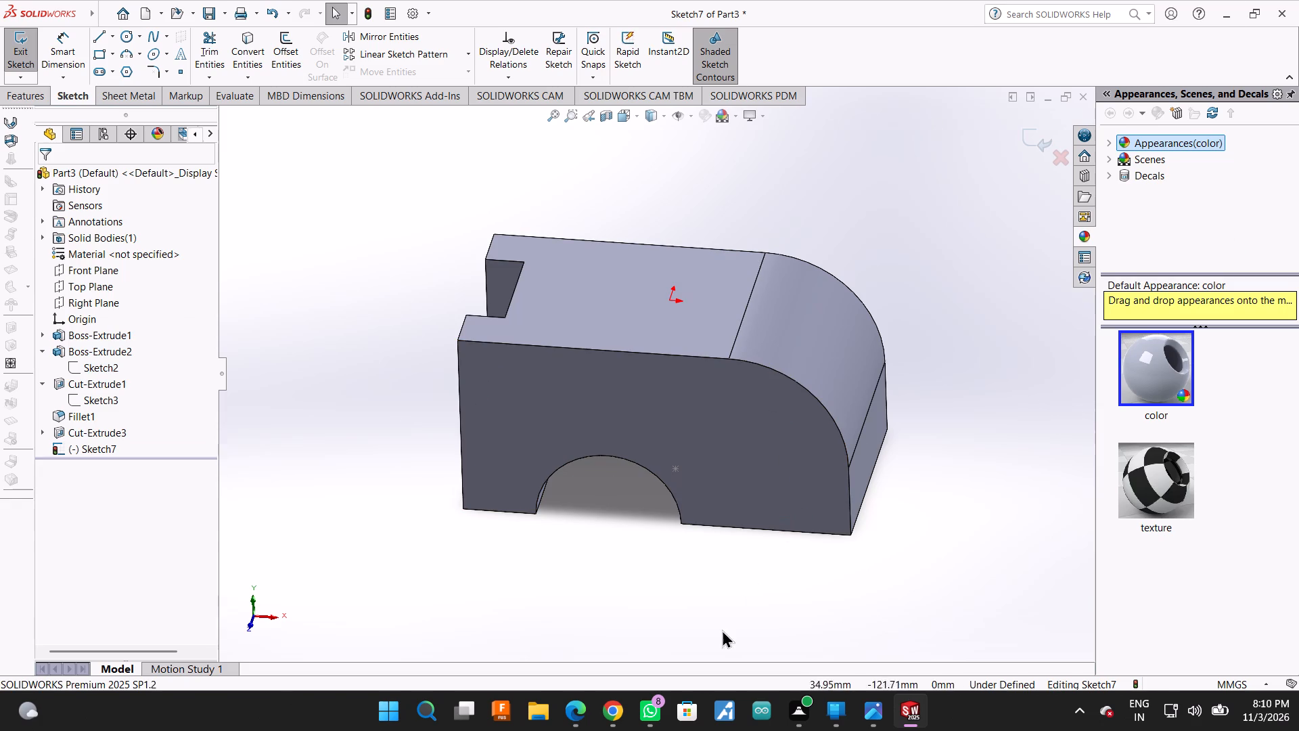
middle_drag(411, 526, 459, 458)
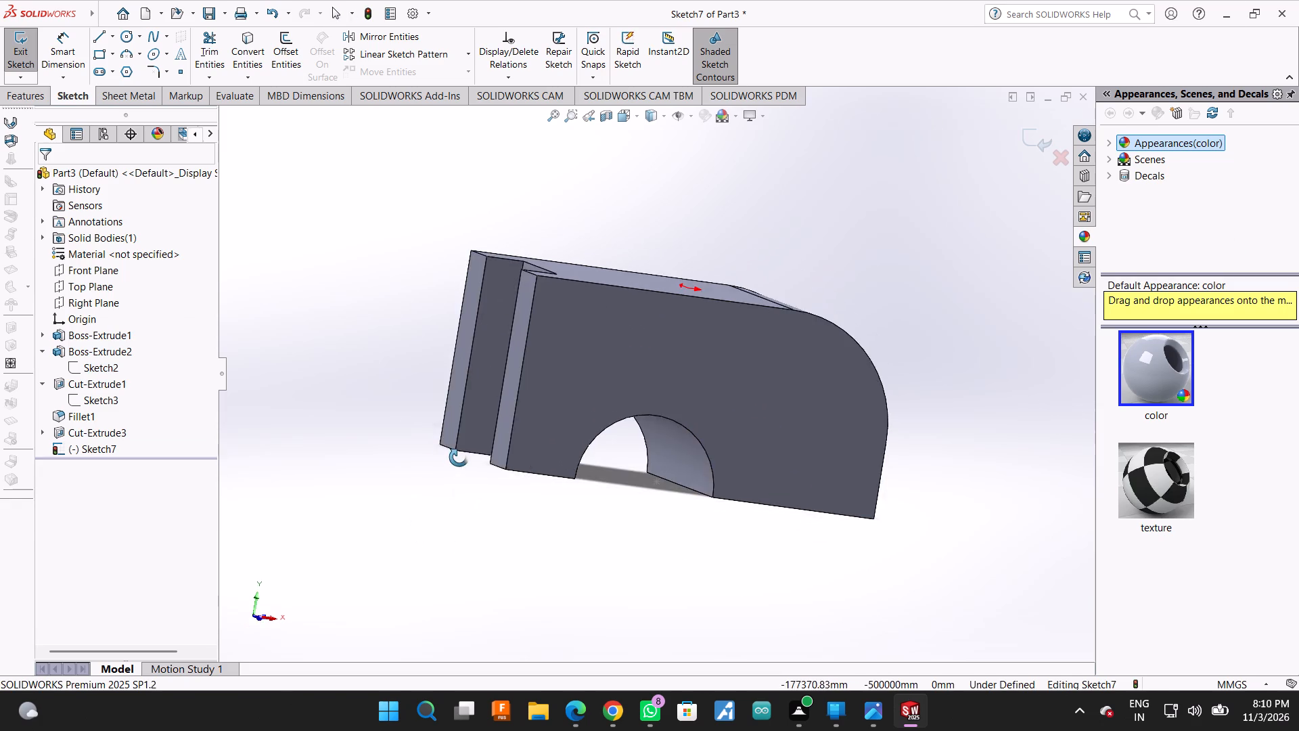
middle_drag(459, 458, 411, 468)
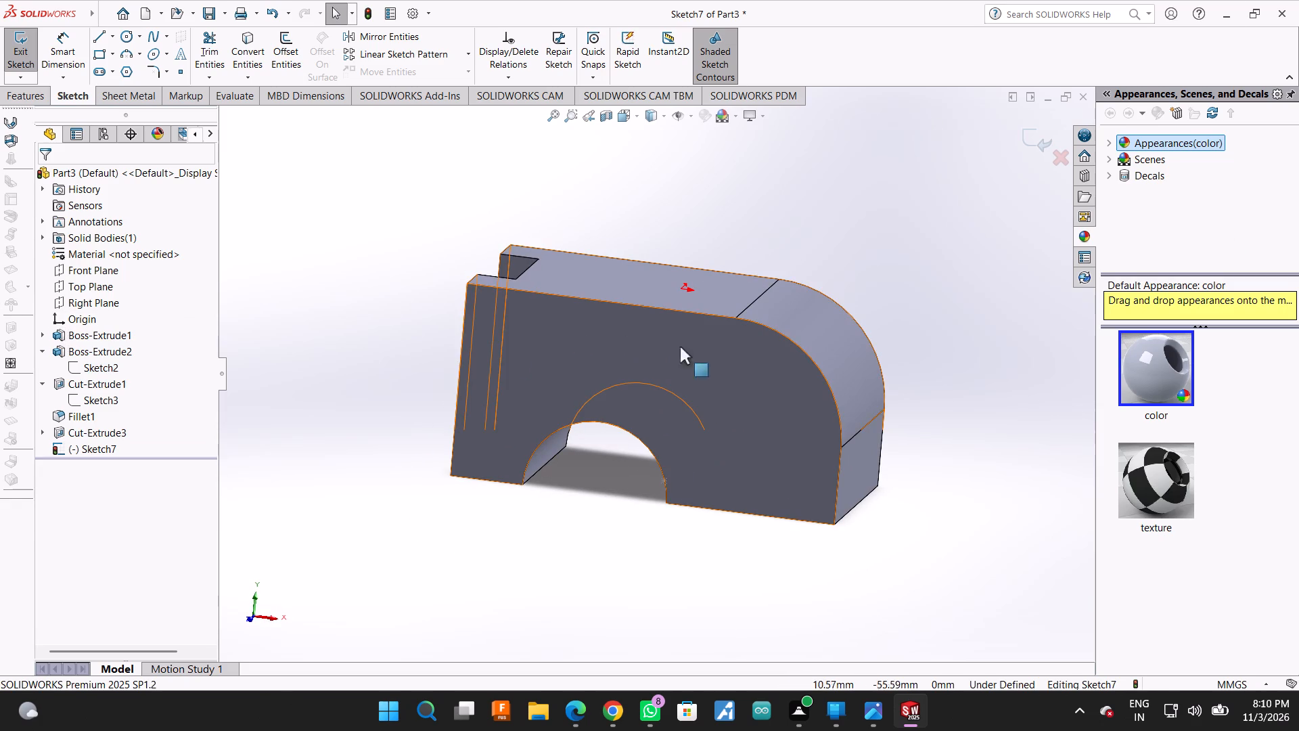
Check what editing is available for the block's arched side face, and view the top face sketch straight on.
click(744, 363)
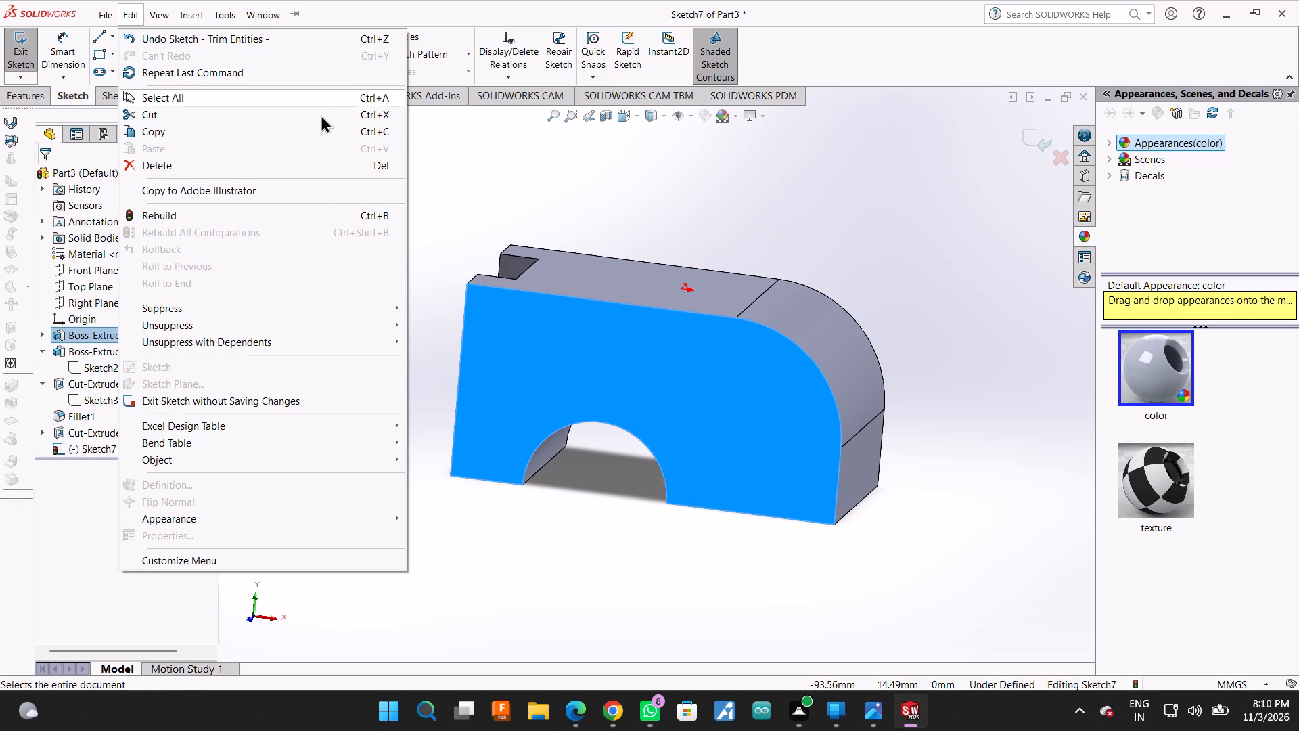
click(487, 156)
click(719, 349)
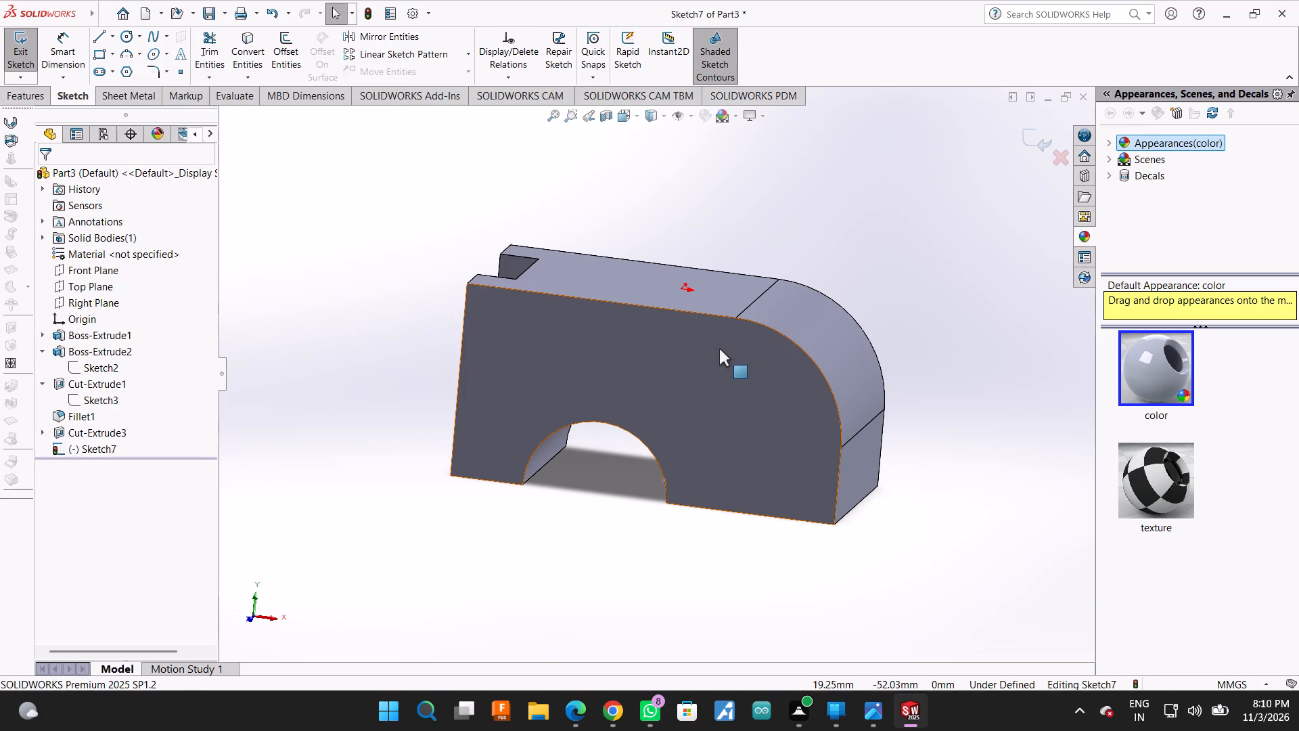
click(654, 361)
click(654, 361)
click(423, 307)
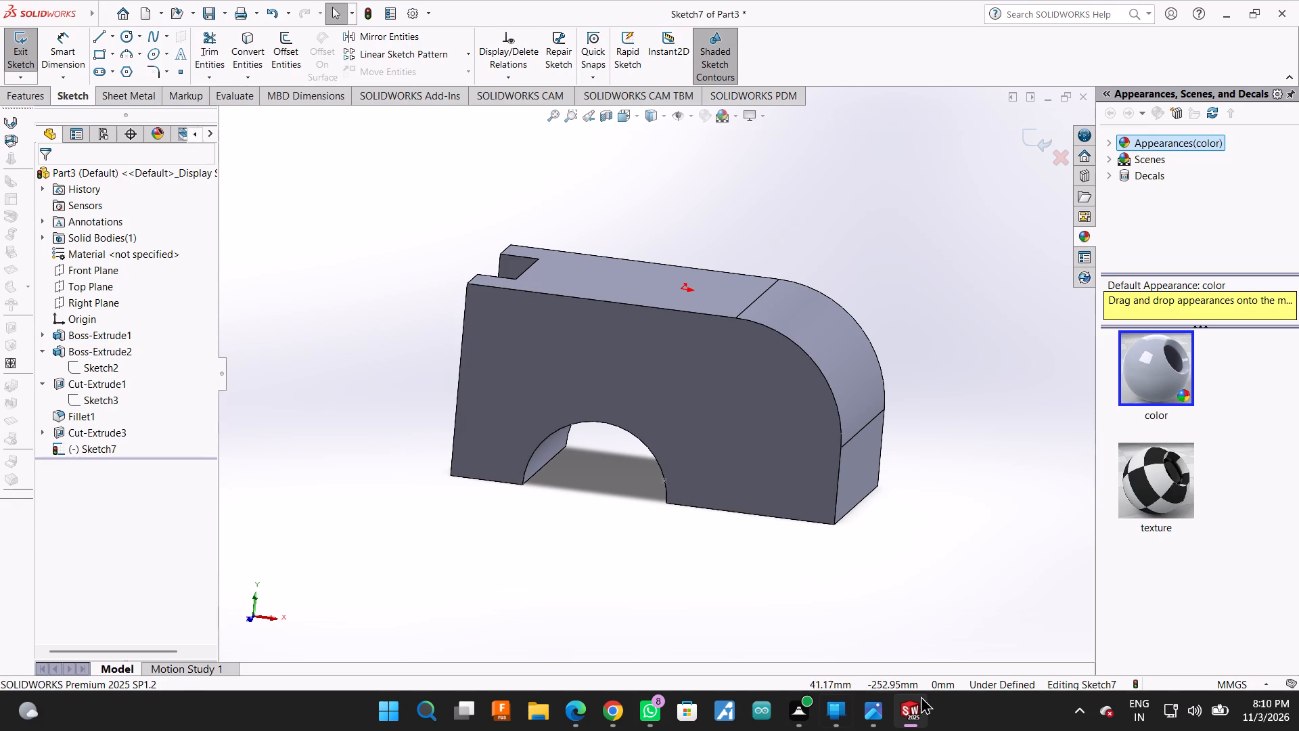
middle_drag(908, 456, 956, 447)
click(566, 351)
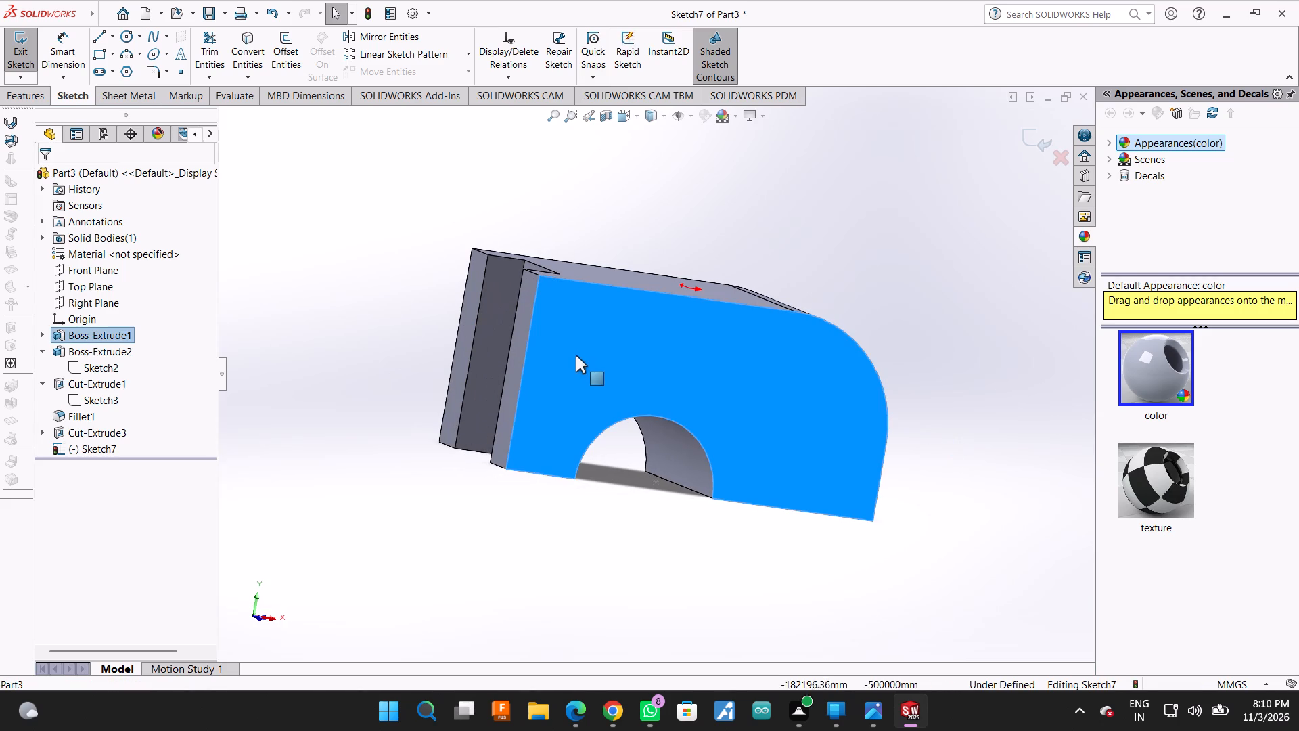
click(246, 410)
click(103, 452)
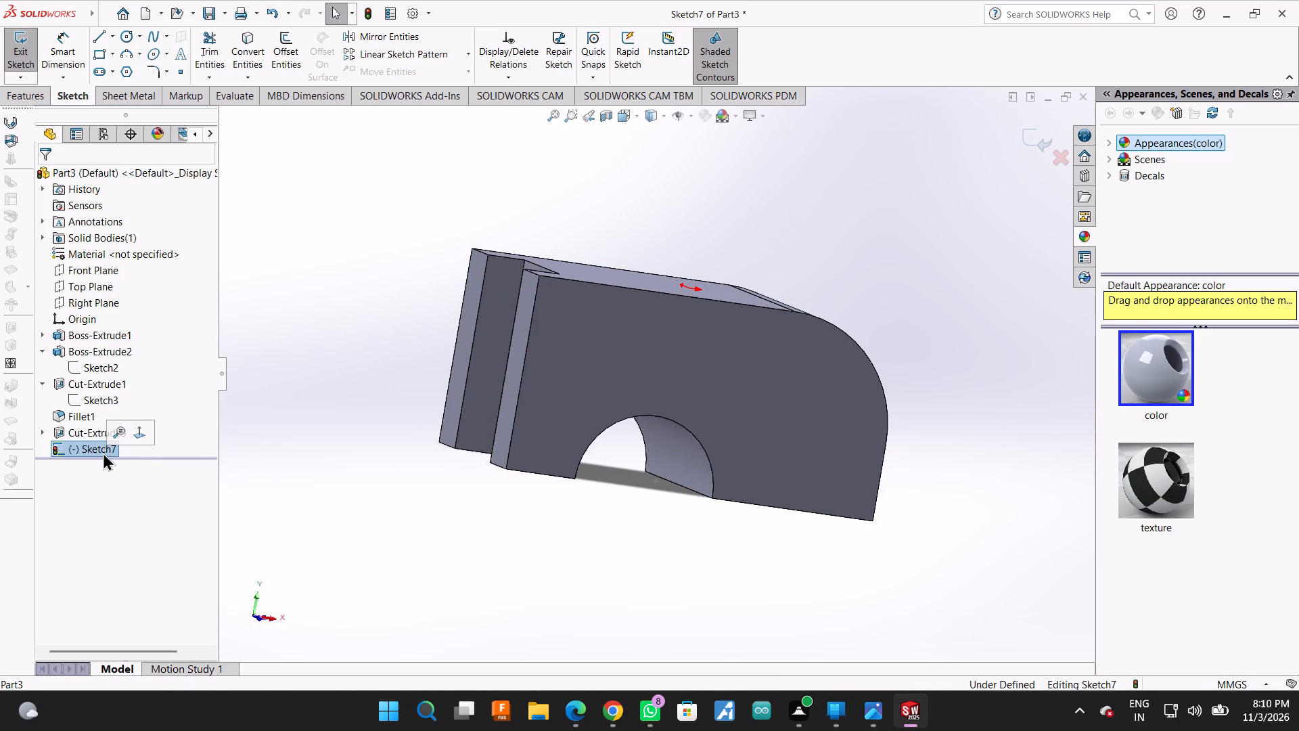
click(130, 428)
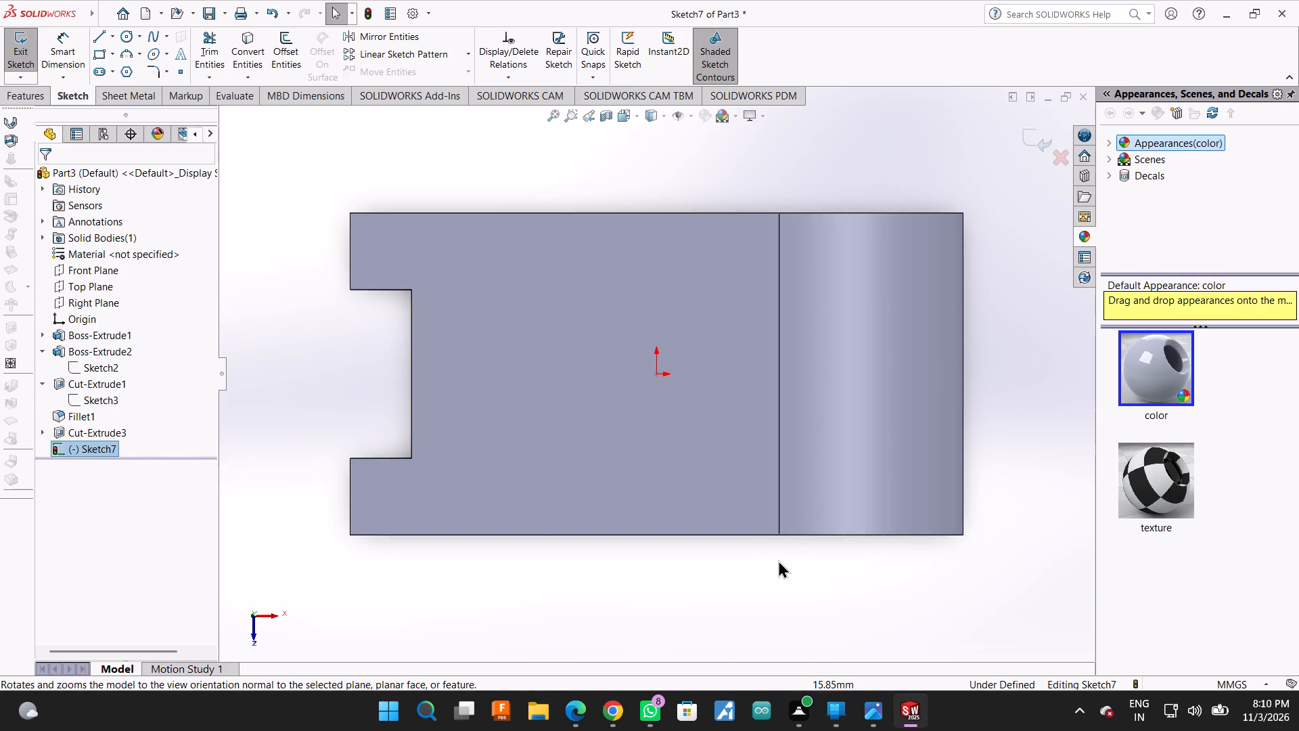
Exit the top face sketch, Sketch7, discarding the changes made to it.
middle_drag(778, 560, 792, 445)
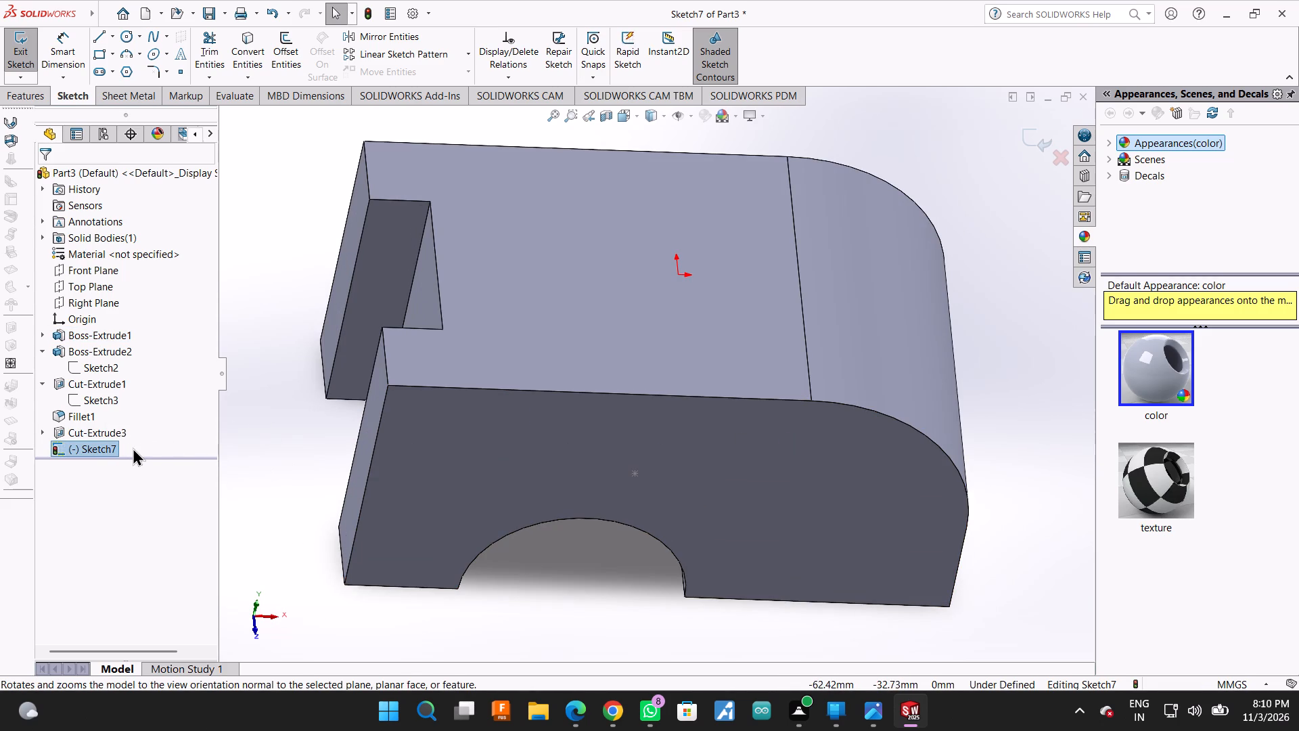
triple_click(91, 441)
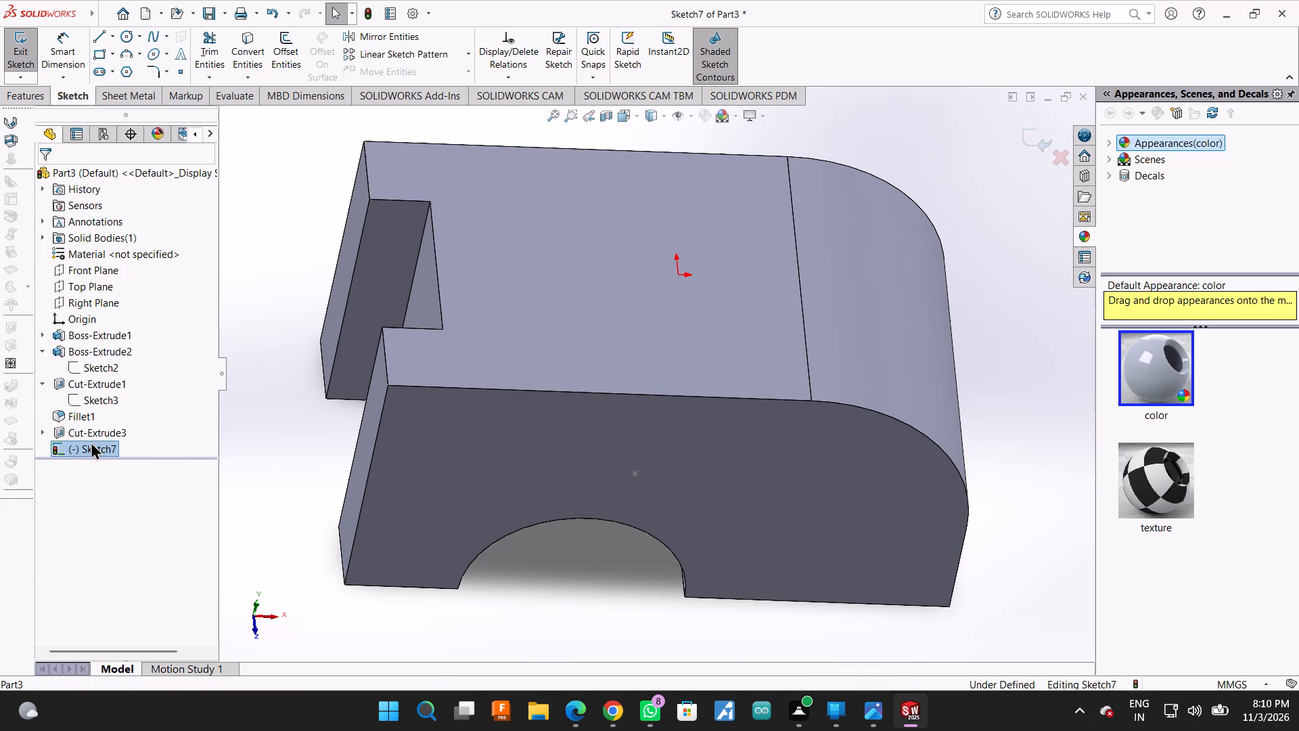
click(91, 441)
click(331, 492)
click(1072, 162)
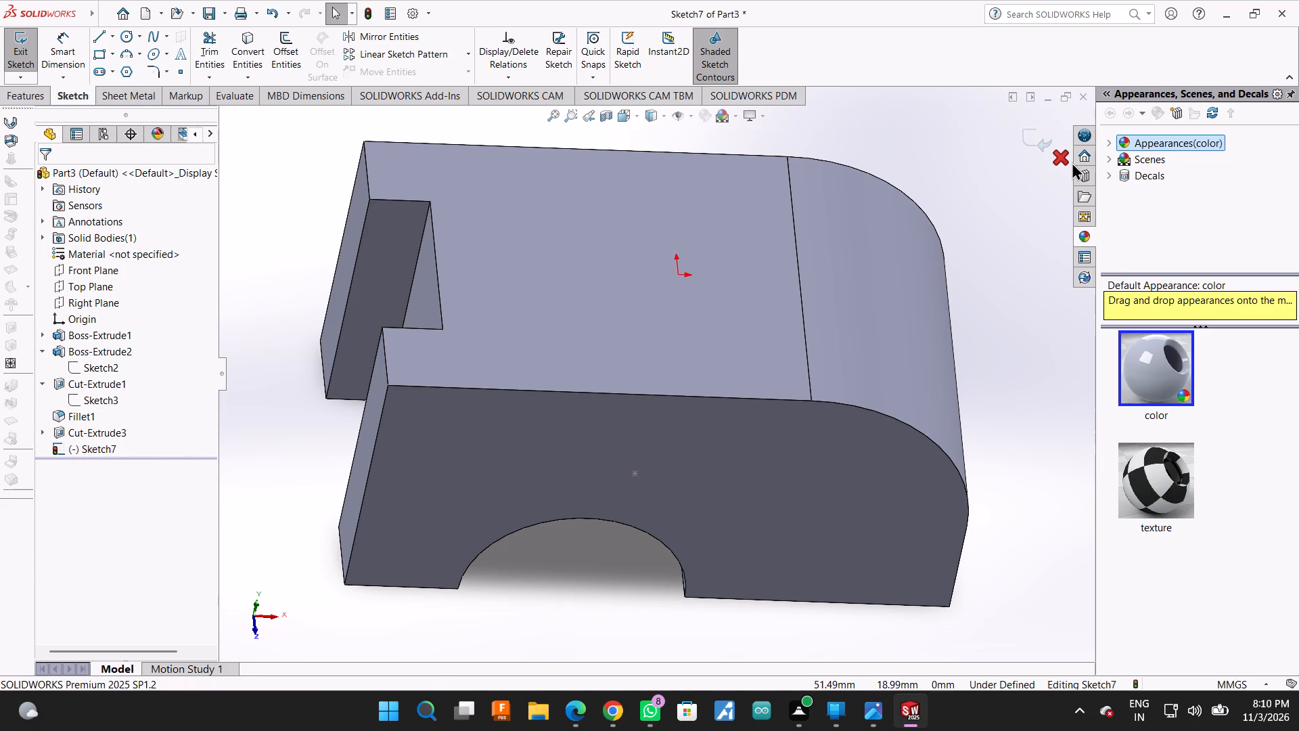
click(706, 357)
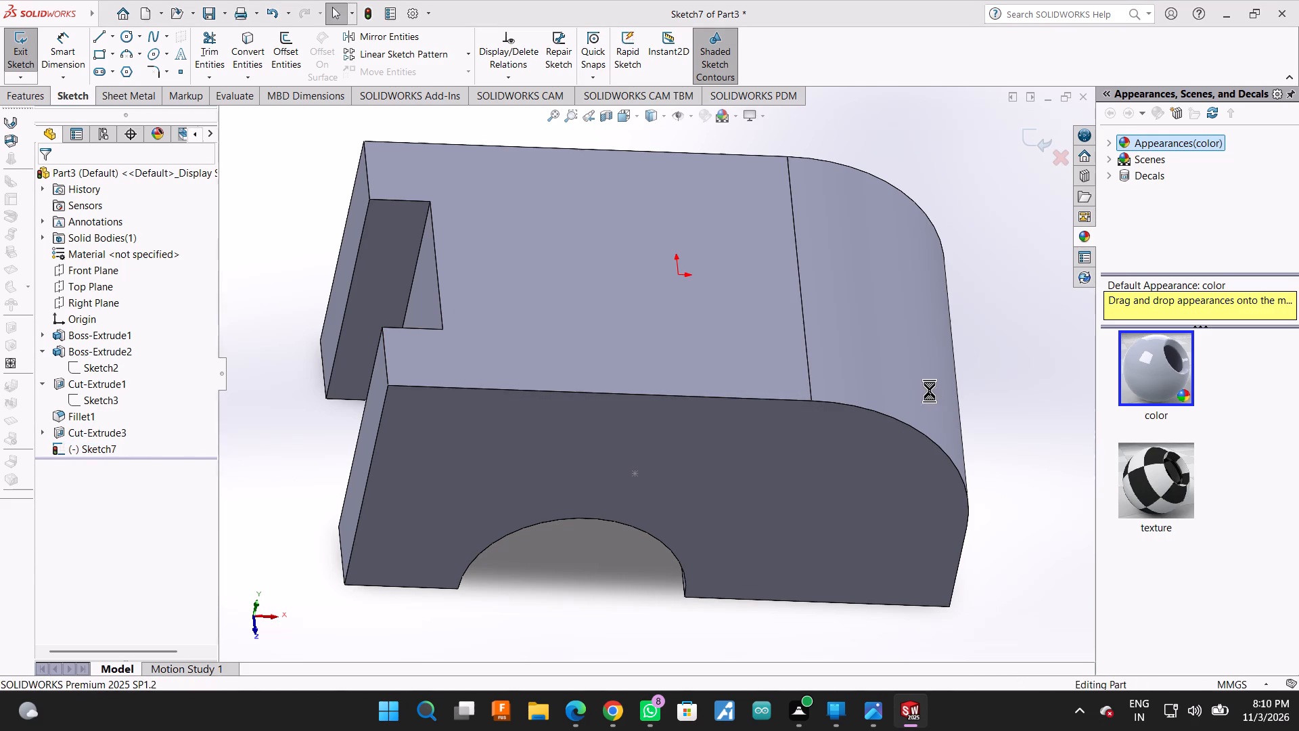
Delete the arched base cut Cut-Extrude1, keeping its sketch.
click(116, 451)
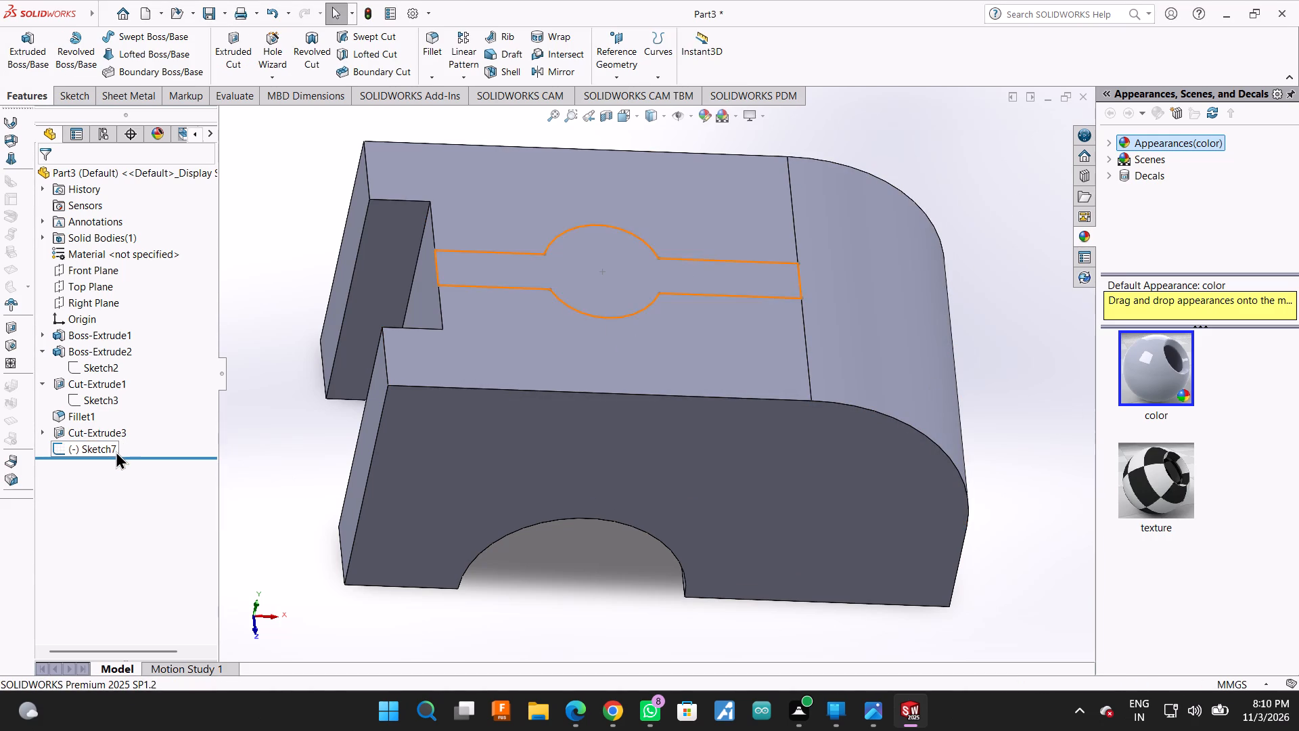
click(92, 416)
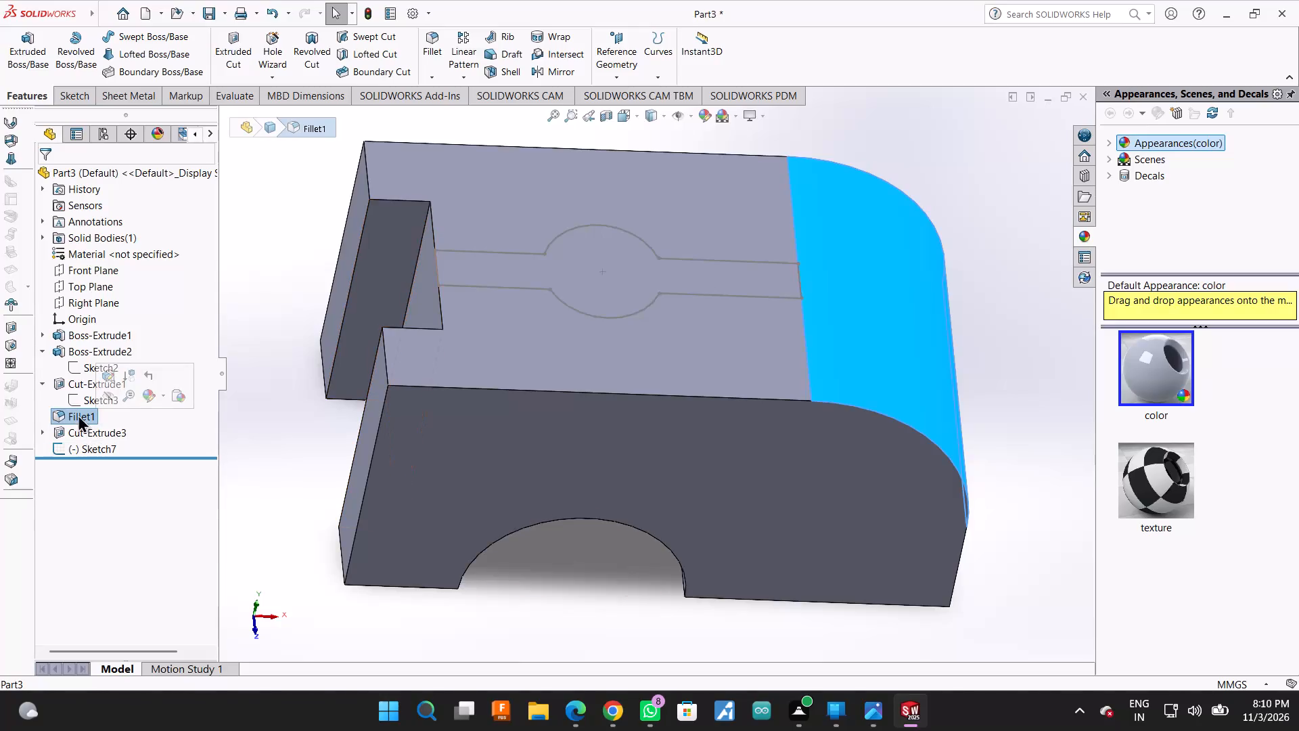
right_click(71, 387)
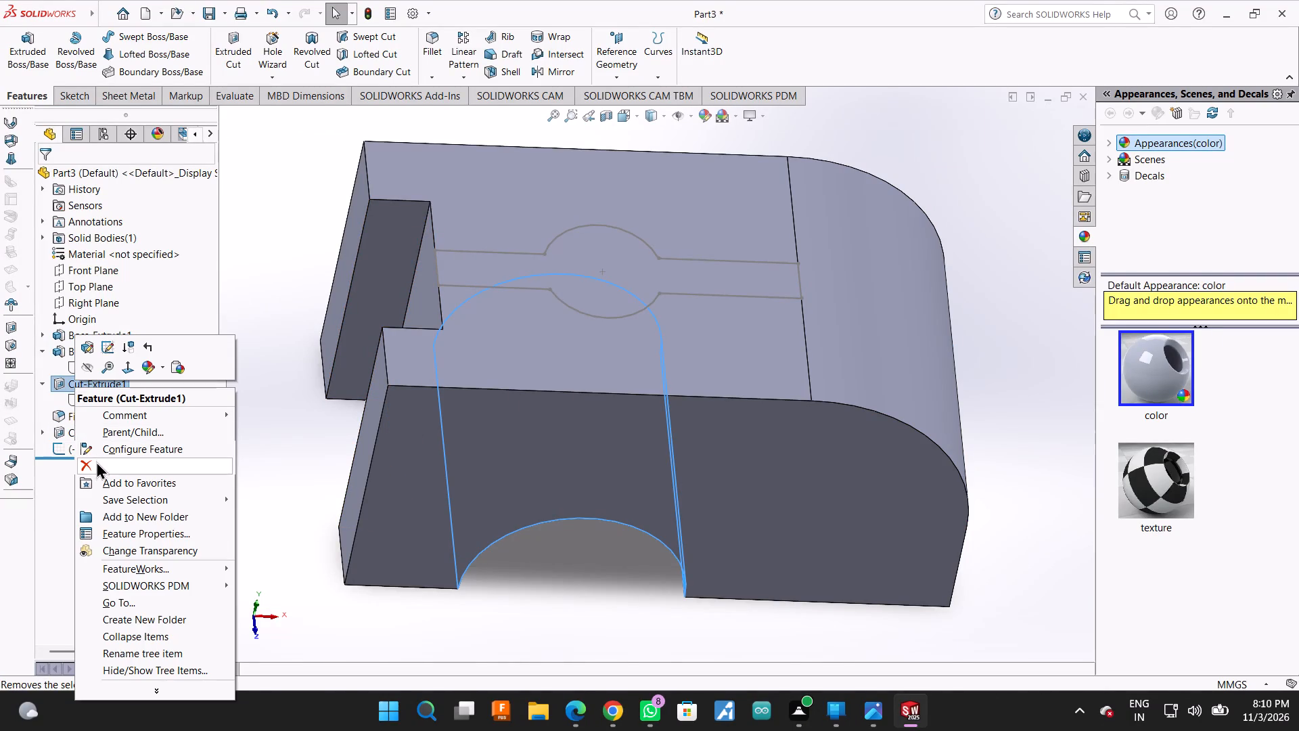
click(95, 462)
click(746, 261)
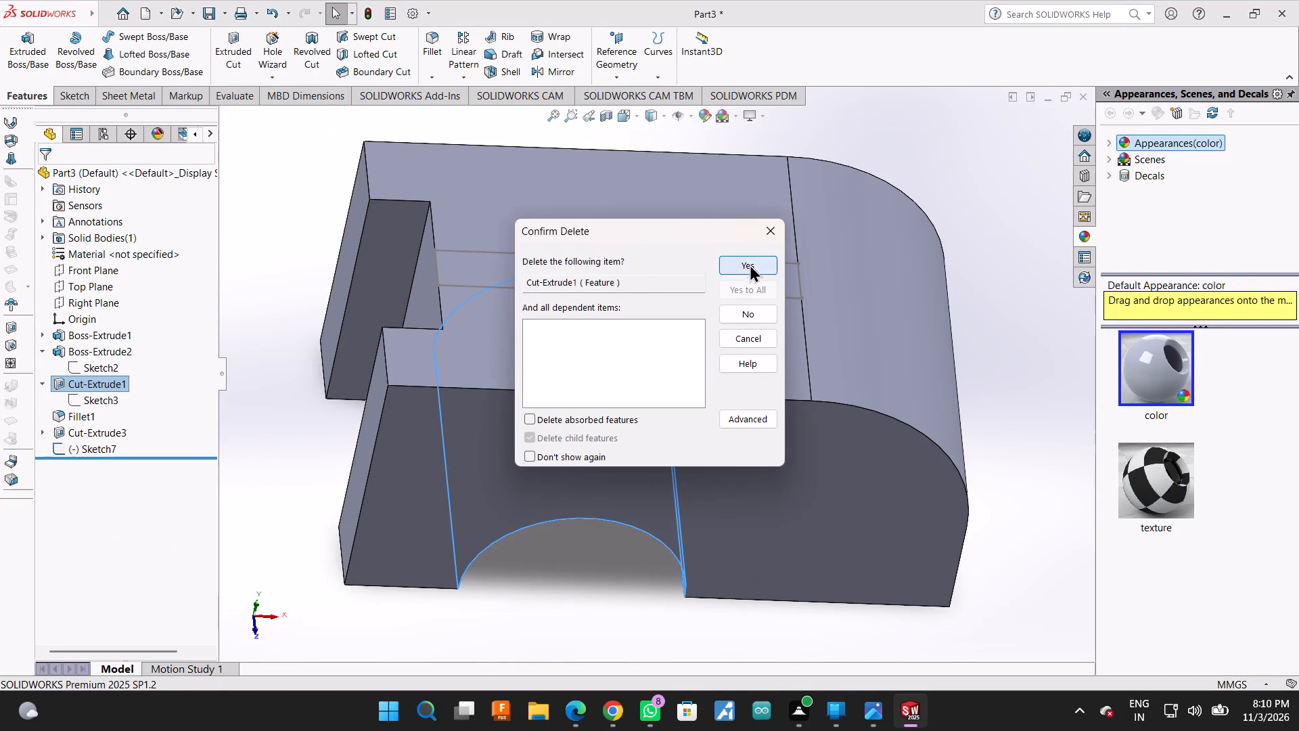
Delete Boss-Extrude2 together with its dependent fillet, cut and sketches.
middle_drag(1005, 407, 982, 370)
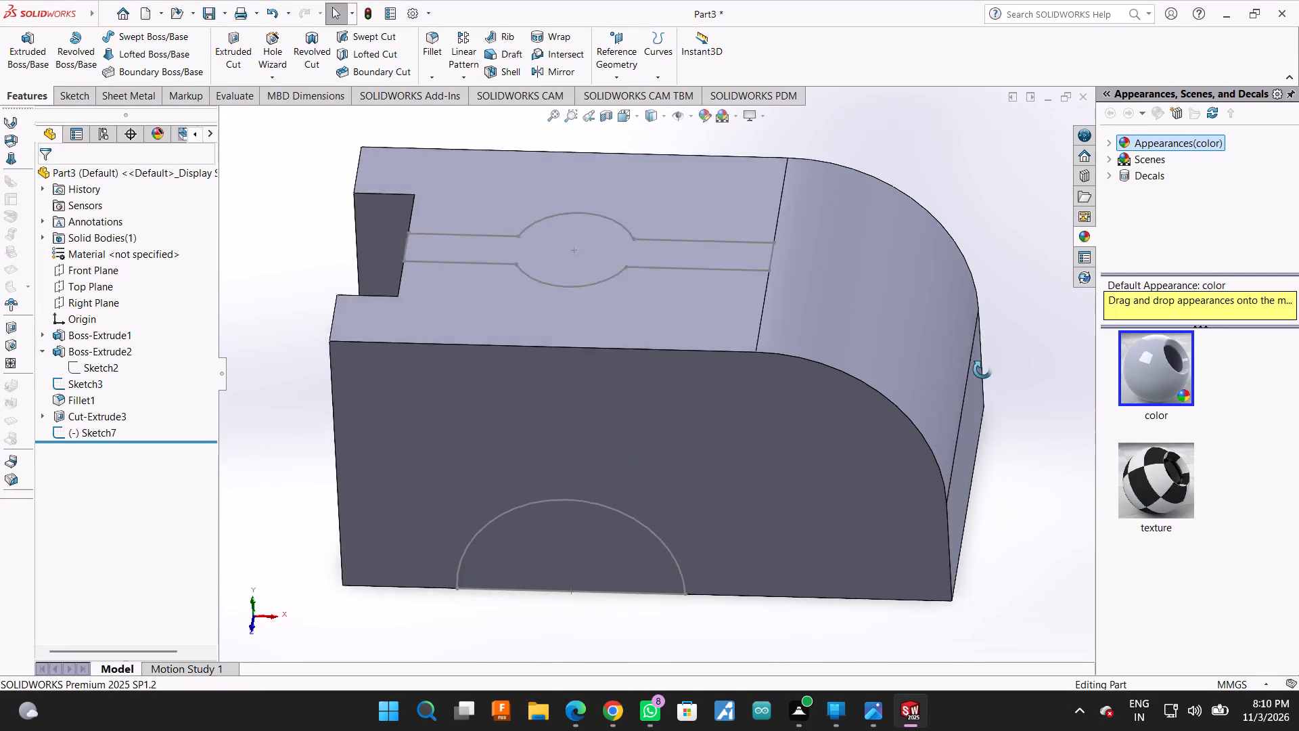
middle_drag(982, 370, 989, 334)
right_click(111, 358)
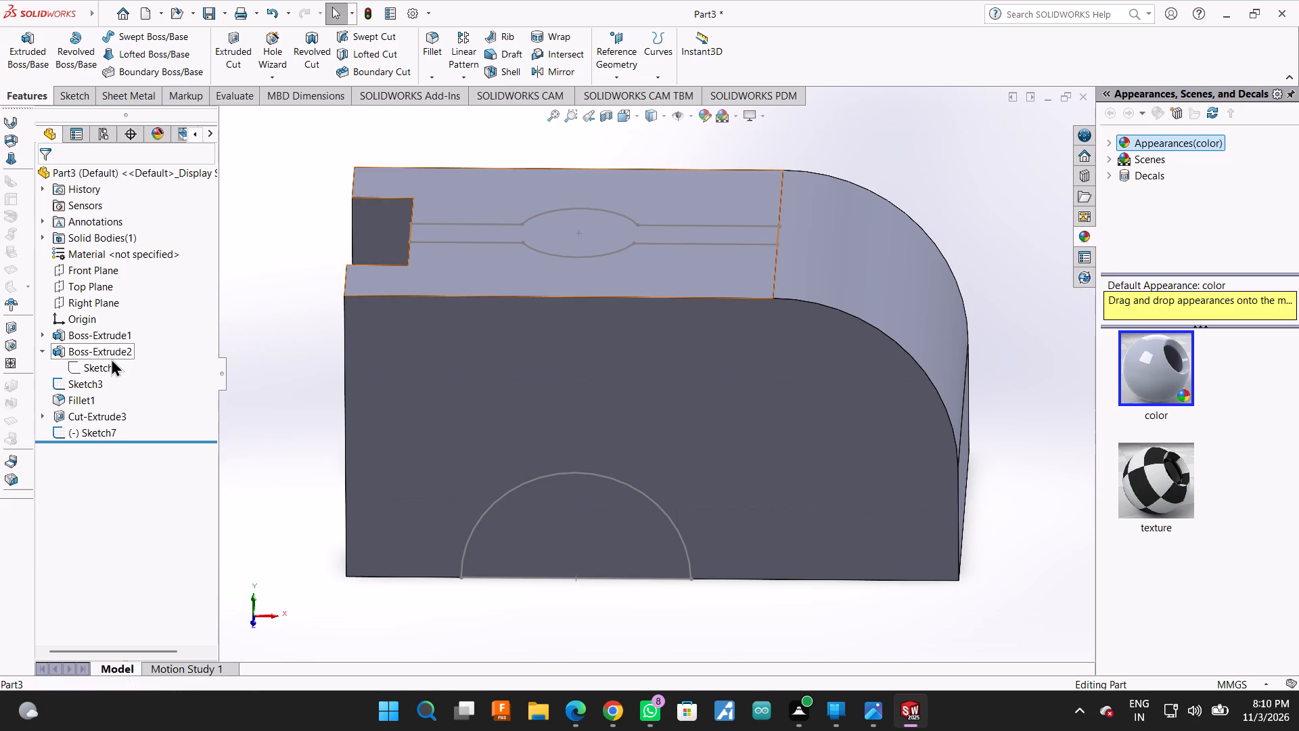
click(139, 437)
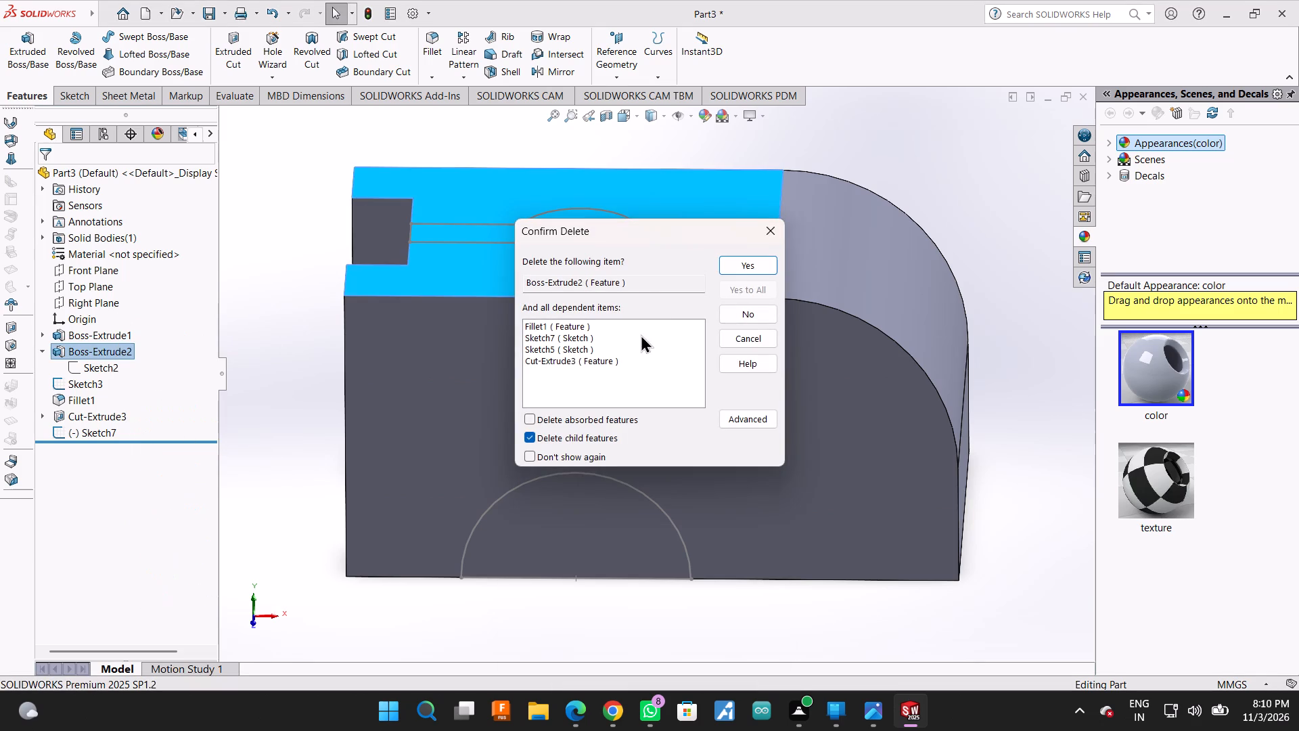
click(742, 265)
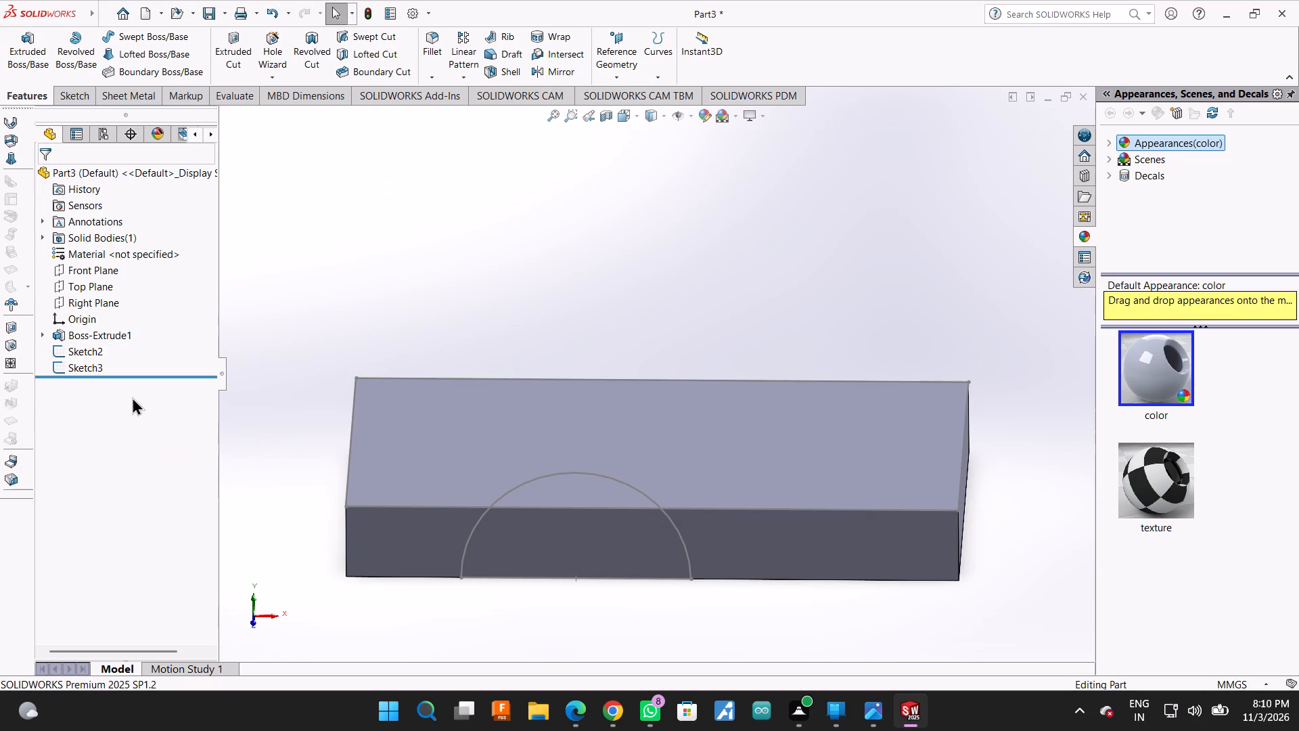
Delete the leftover arch sketch, Sketch3.
right_click(93, 364)
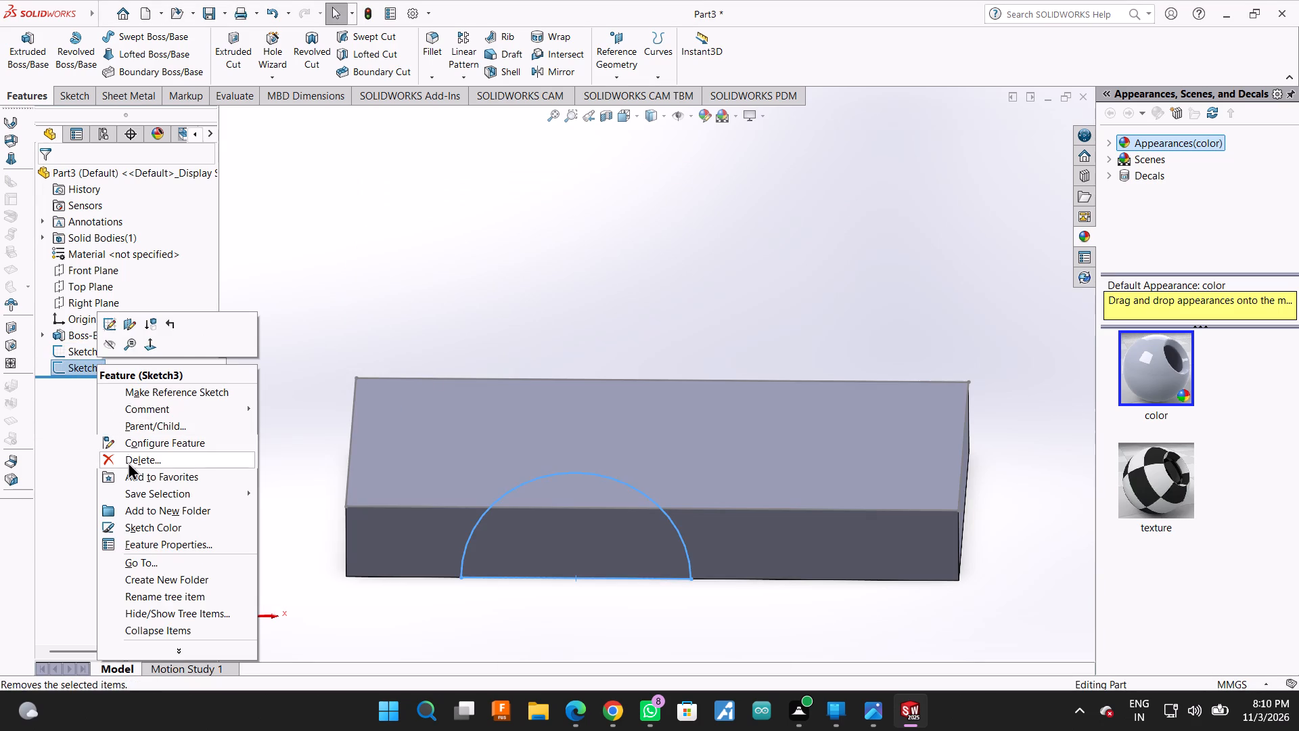
click(128, 462)
click(744, 261)
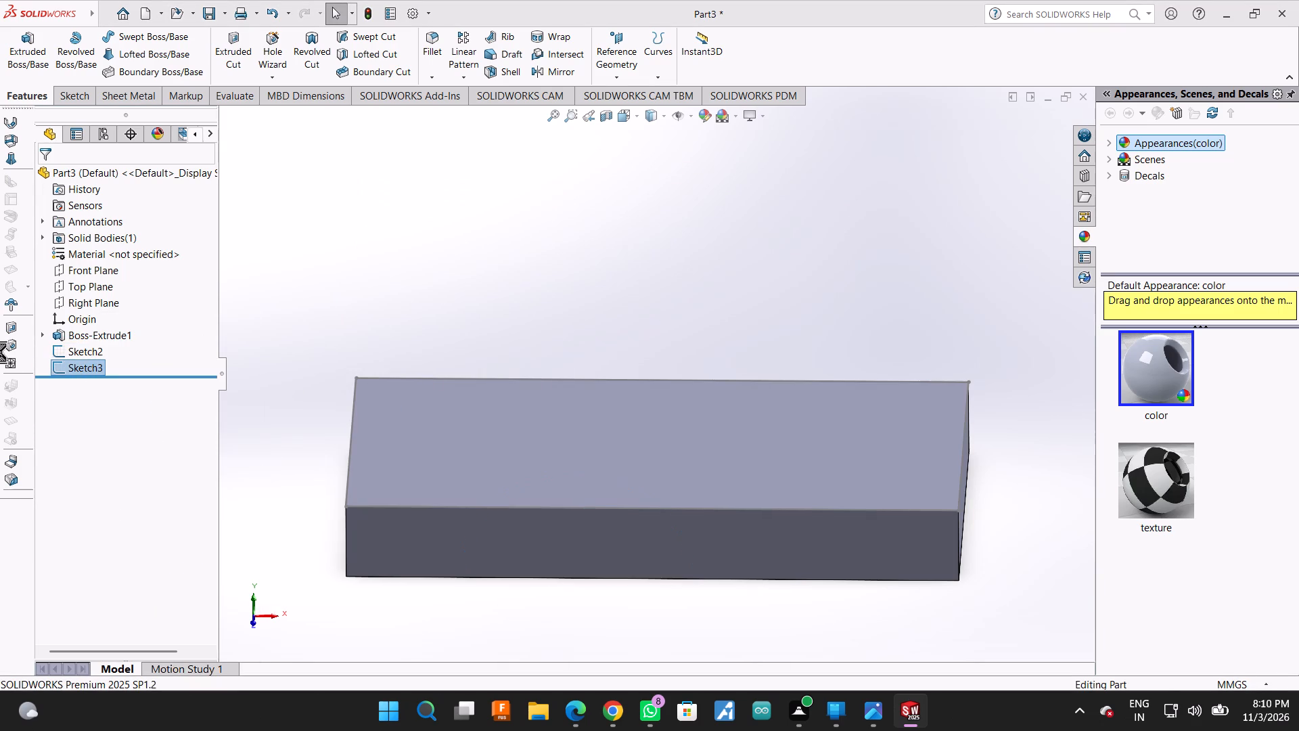
right_click(71, 353)
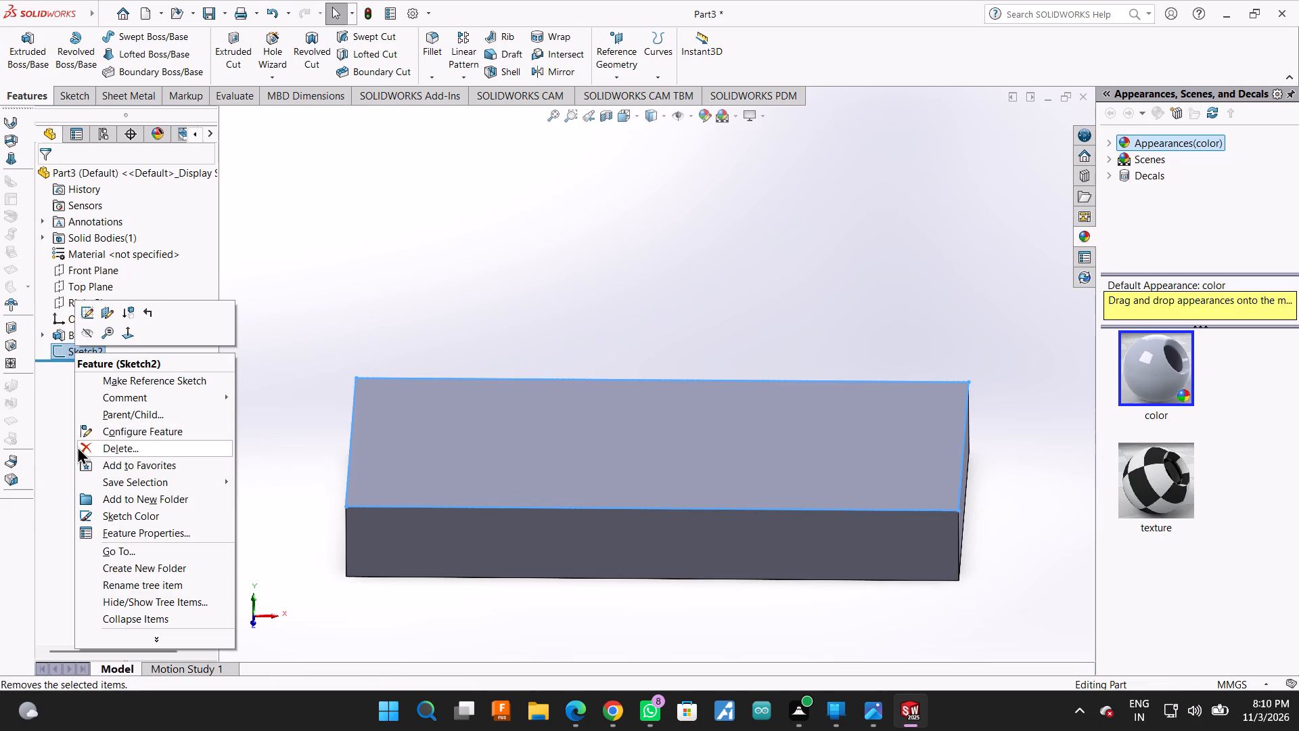
click(304, 285)
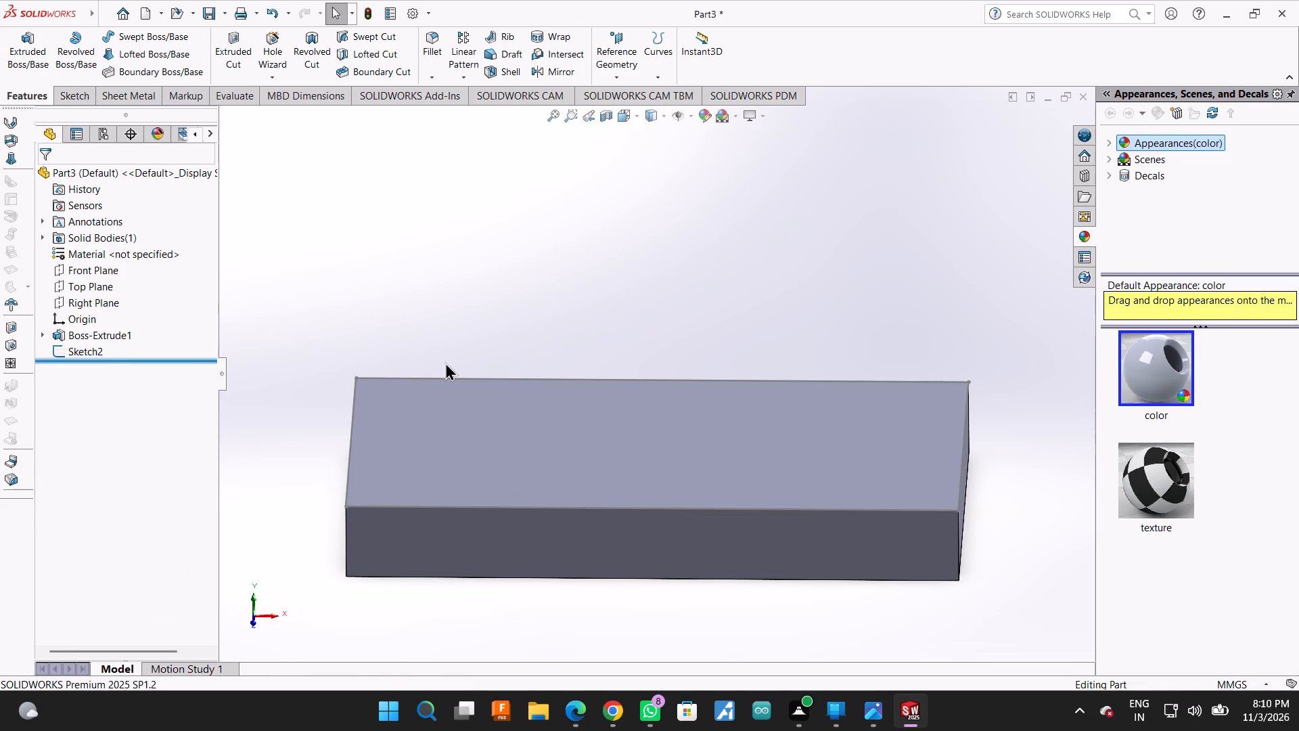
Set the blind depth of the base block, Boss-Extrude1, to 40 mm.
scroll(445, 362, up, 1)
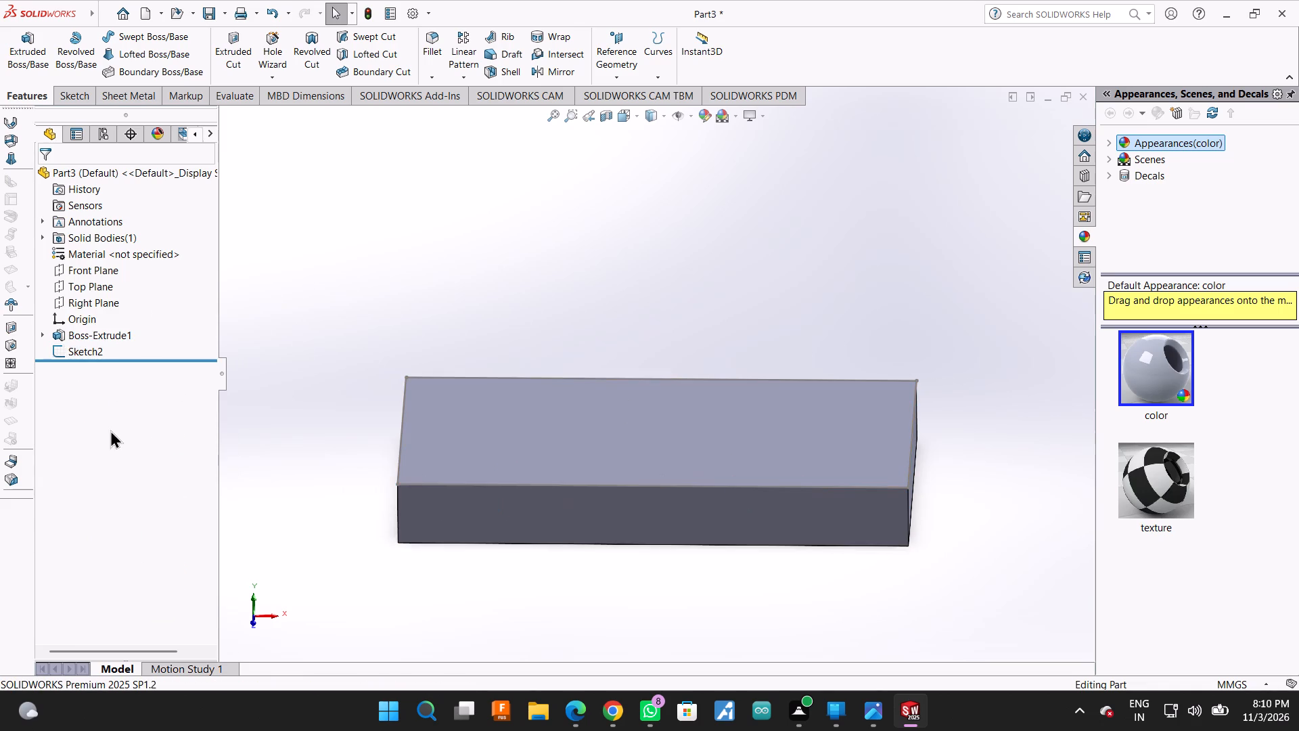
click(74, 328)
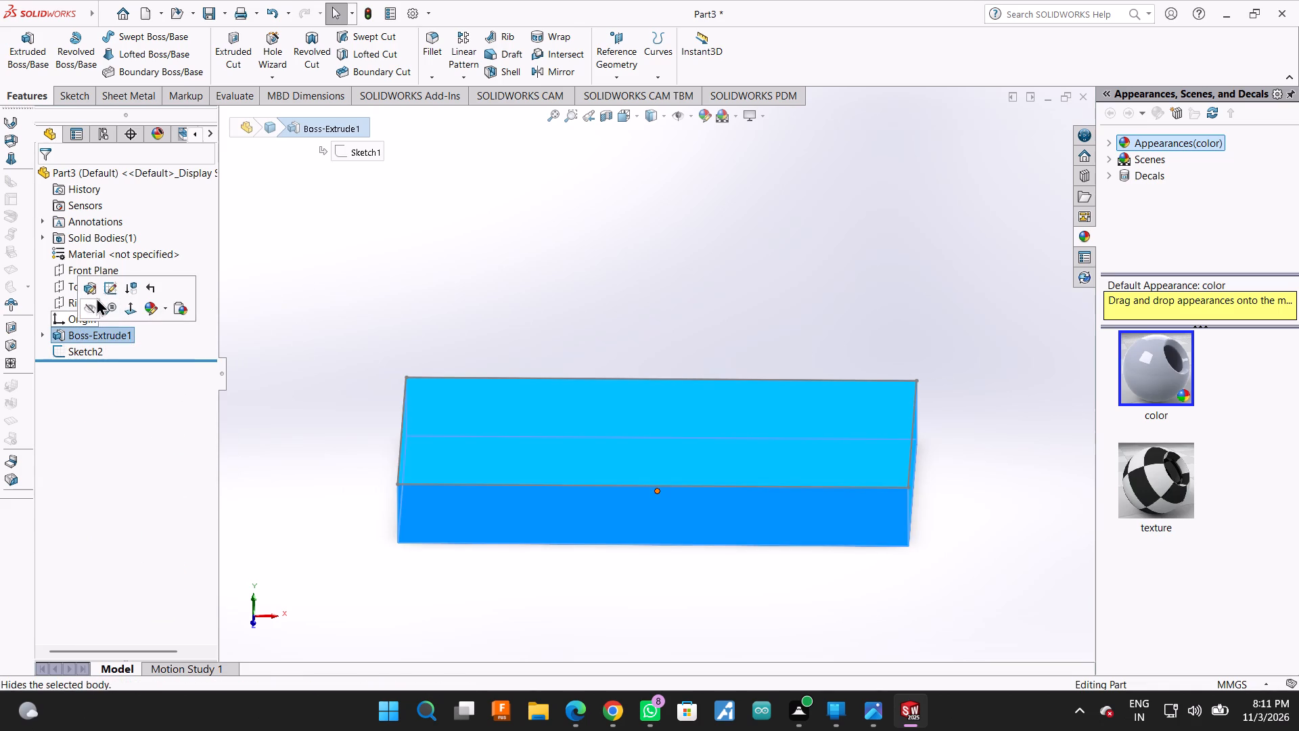
click(93, 294)
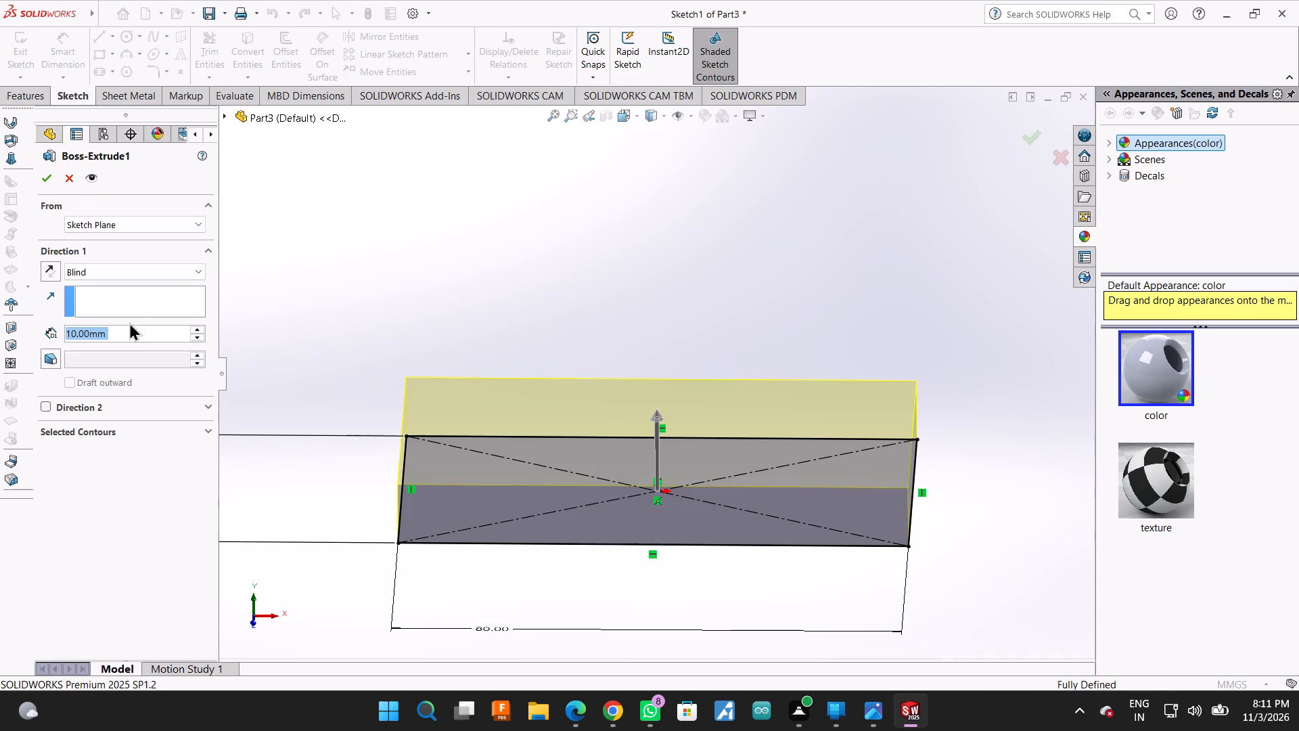
text(40)
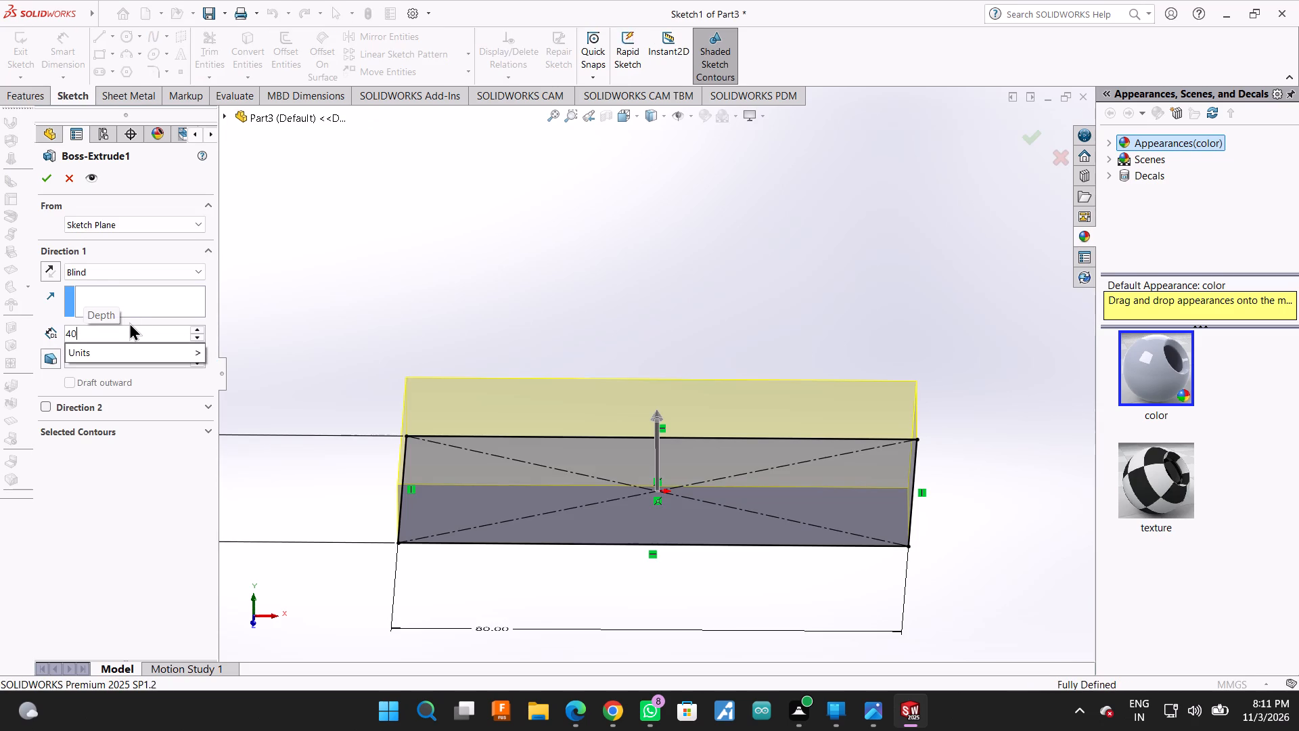
key(Return)
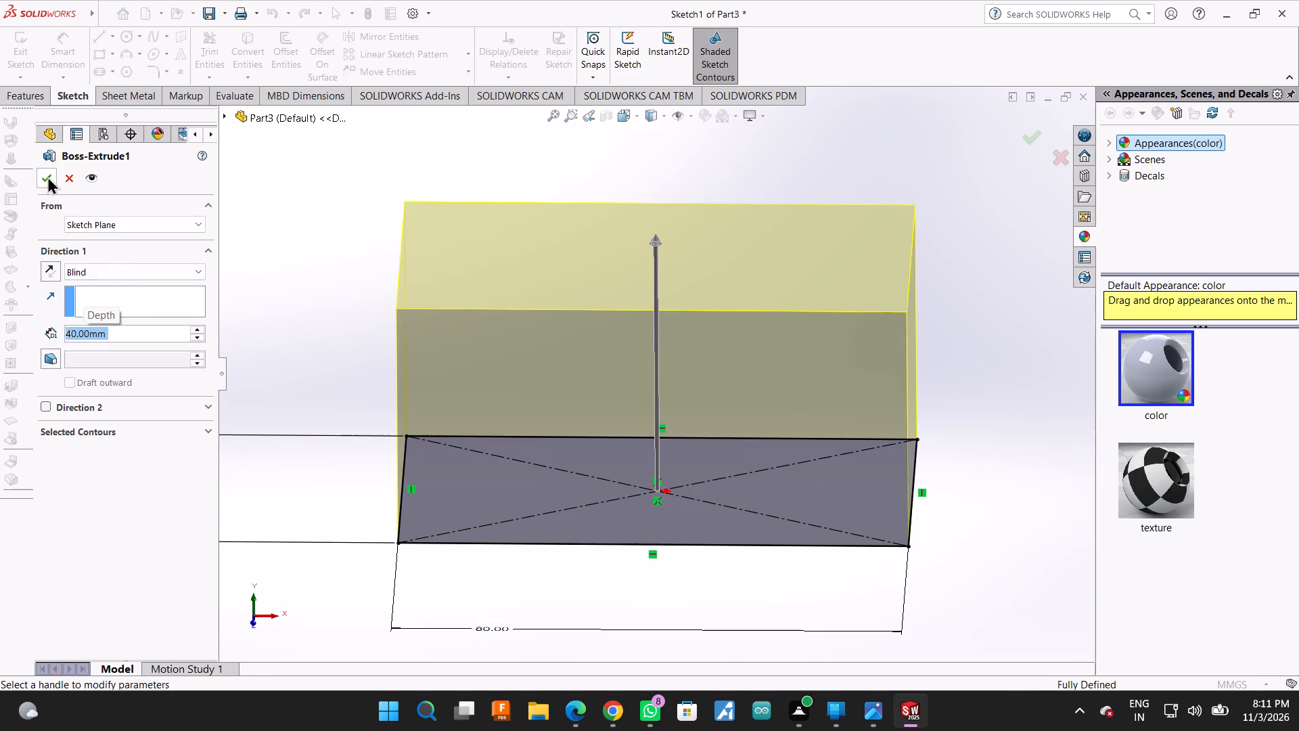
click(47, 176)
Start a sketch on the block's long front face and draw a line about 38 mm along its top edge from the left corner.
middle_drag(955, 321, 966, 322)
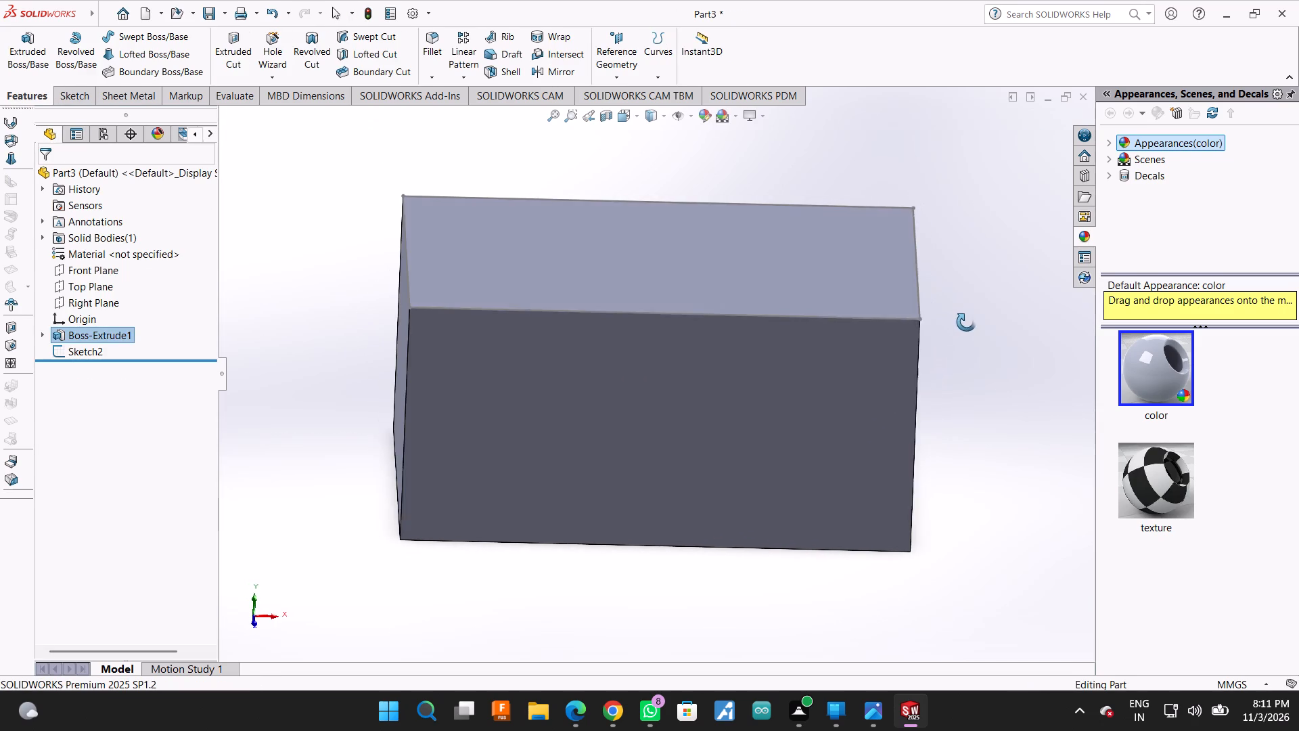
middle_drag(966, 322, 968, 322)
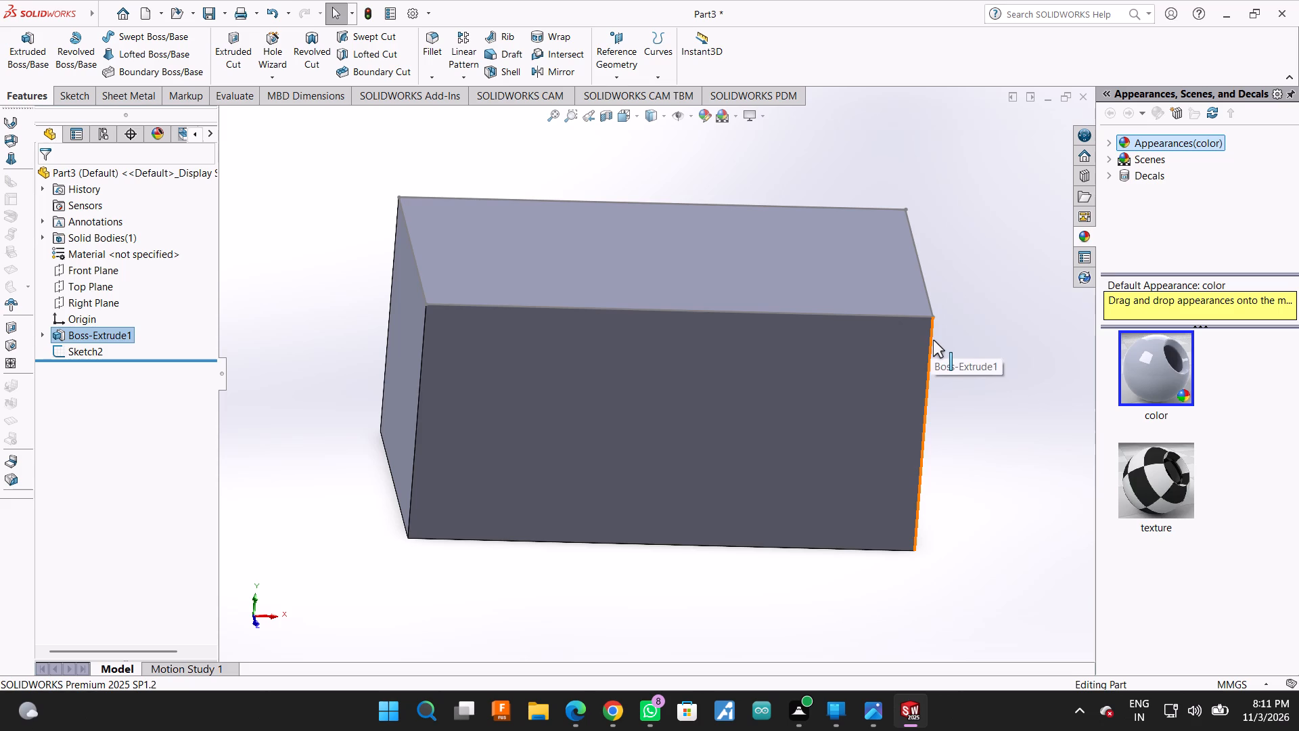
click(813, 395)
click(883, 357)
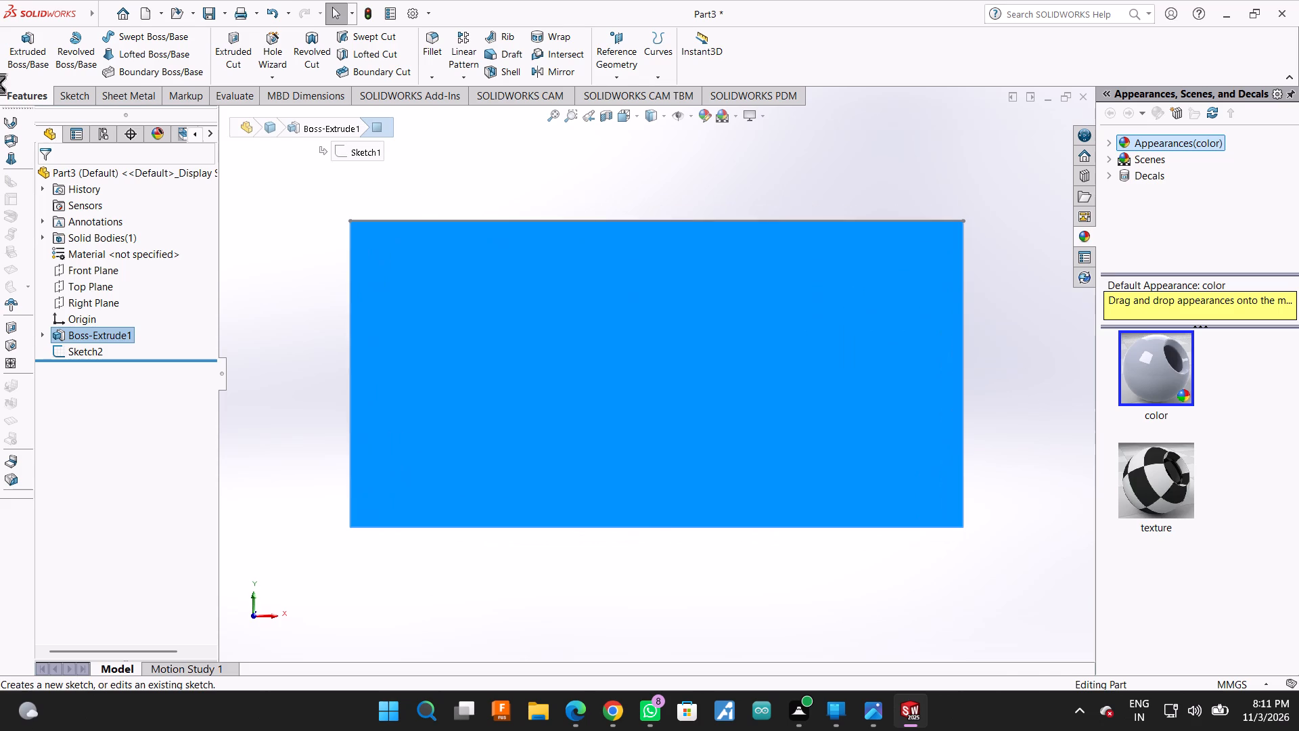
click(122, 40)
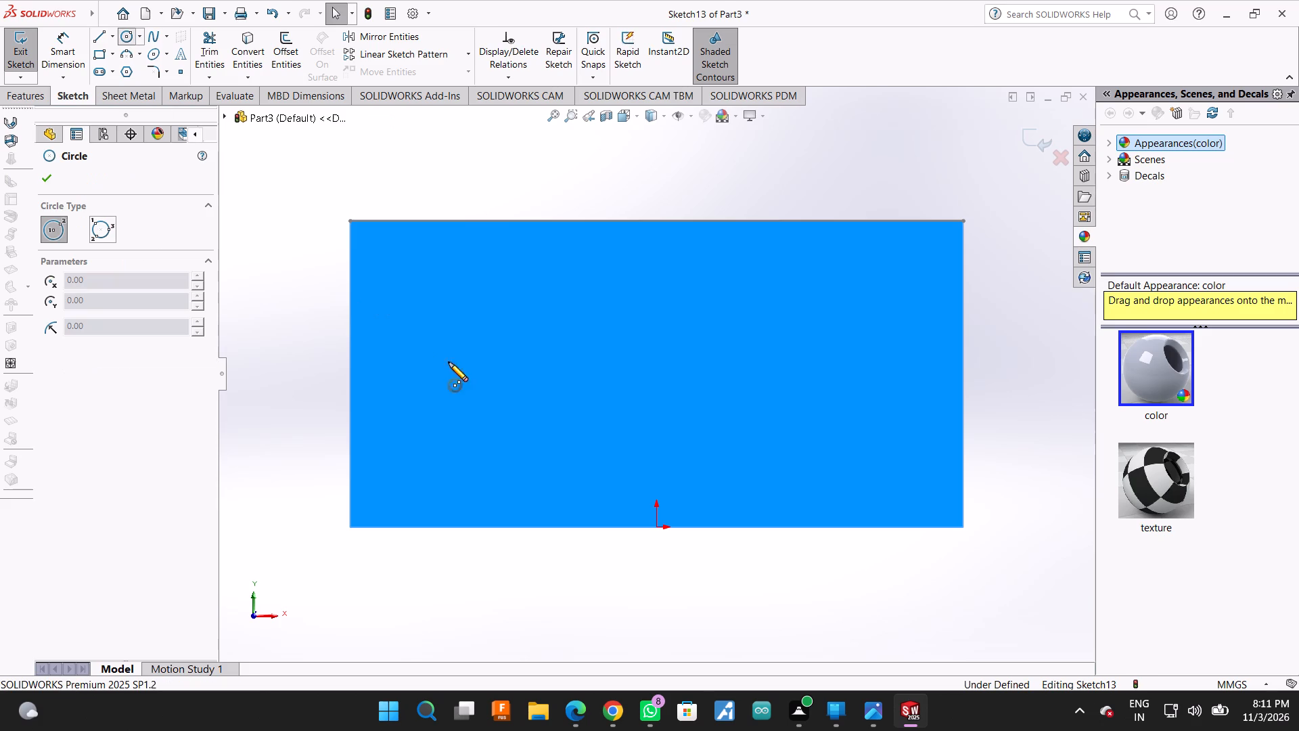
click(95, 32)
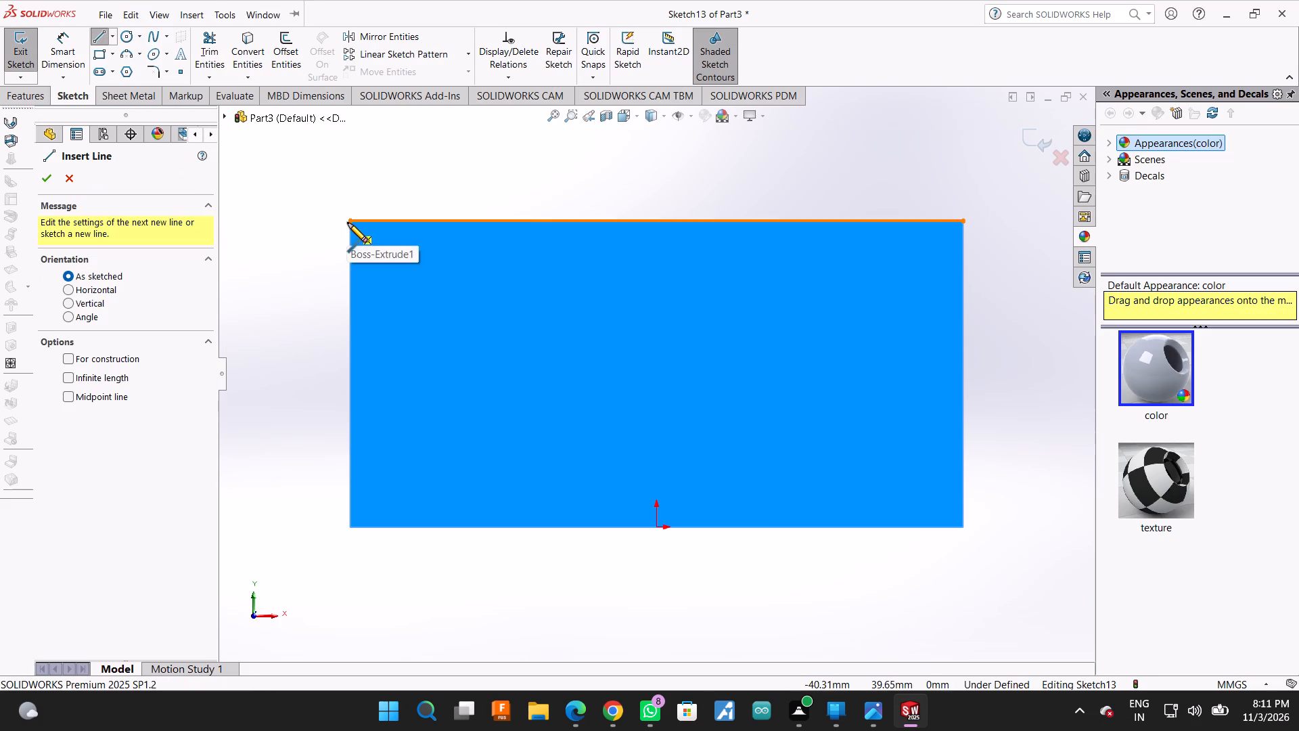
click(349, 221)
click(641, 222)
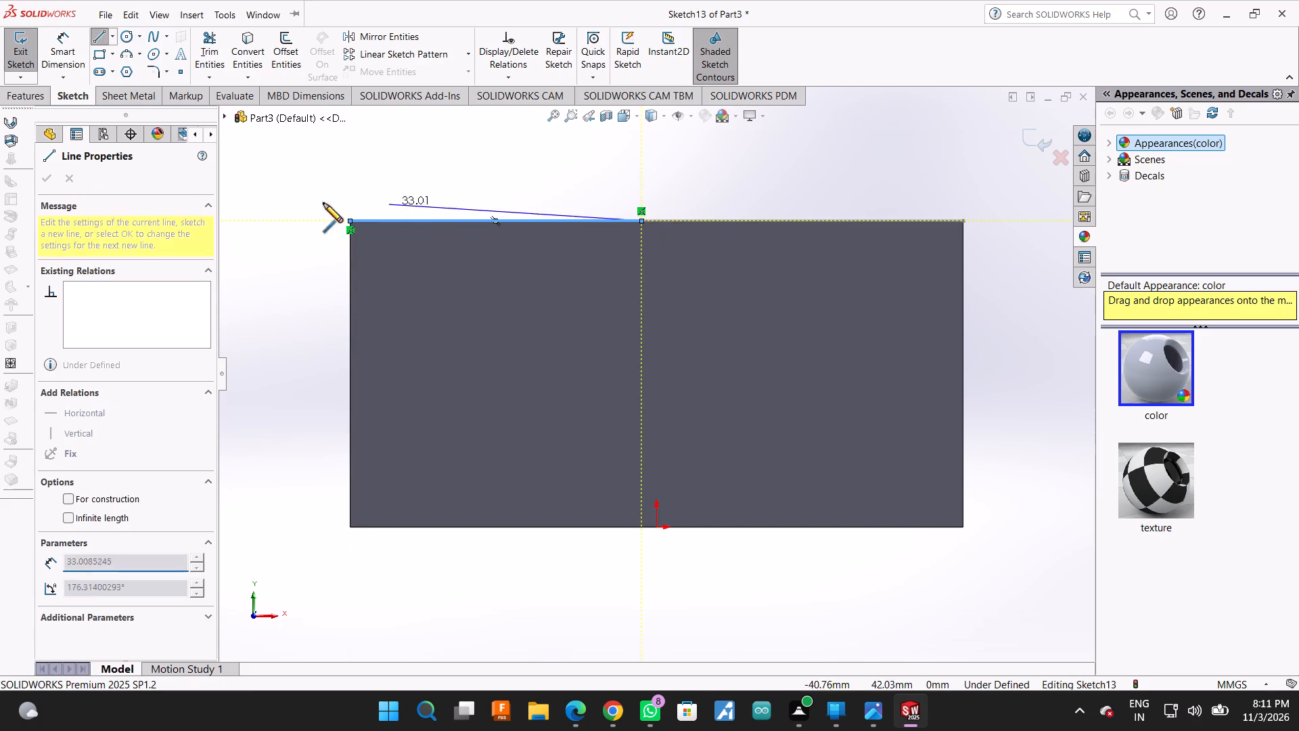
Dimension the line on the front face's top edge to 46 mm.
click(76, 41)
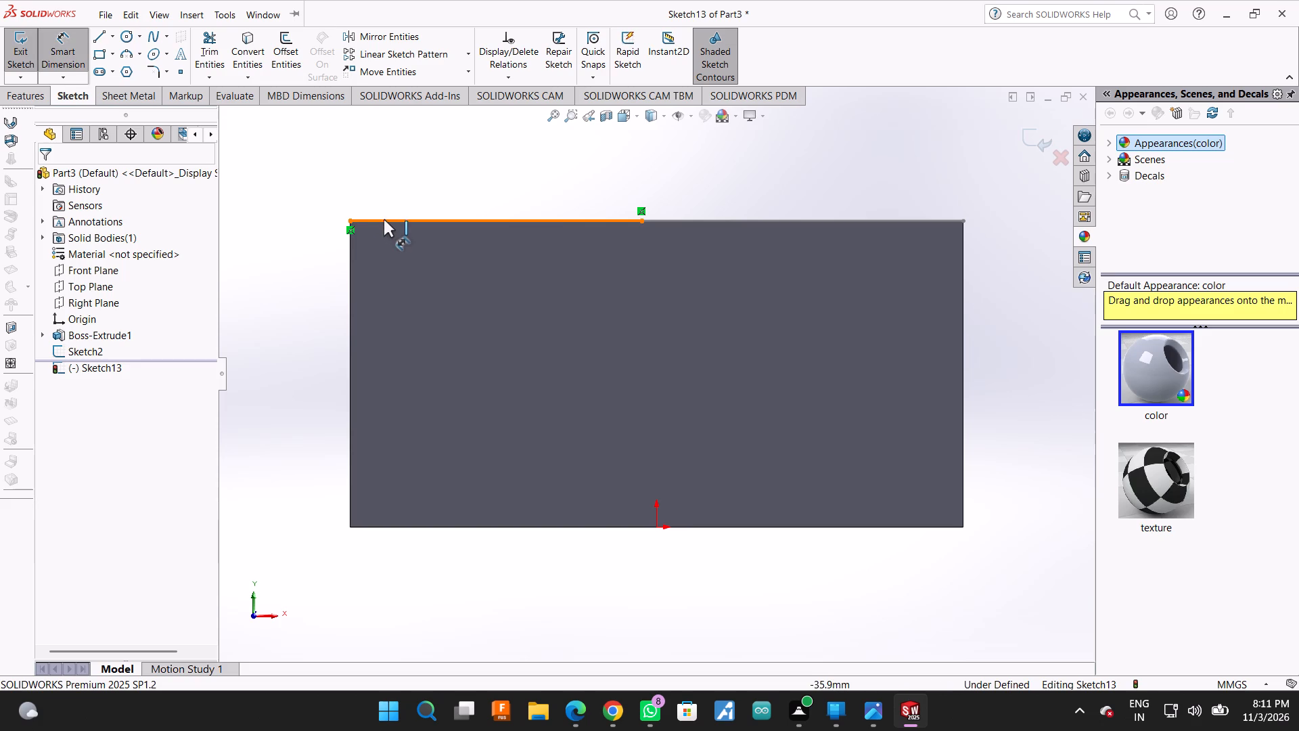
drag(384, 220, 384, 214)
click(394, 166)
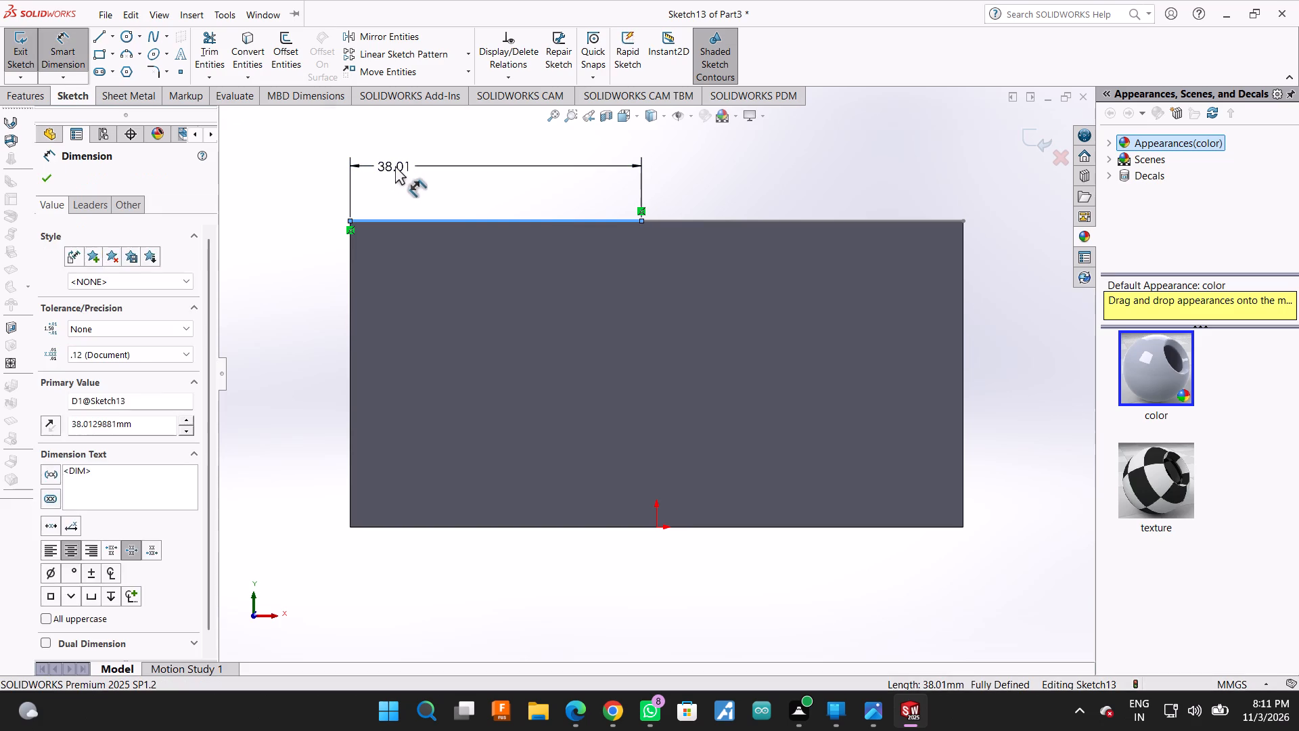
text(46)
key(Return)
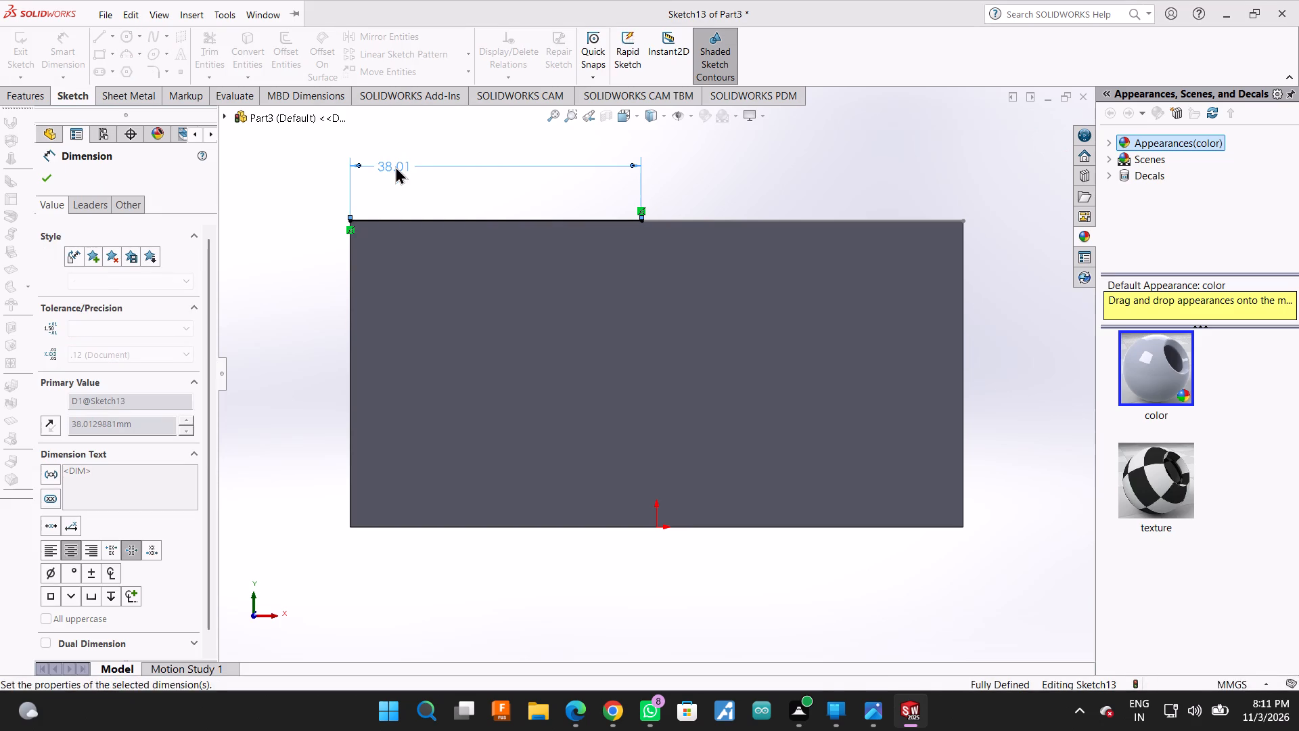
click(49, 171)
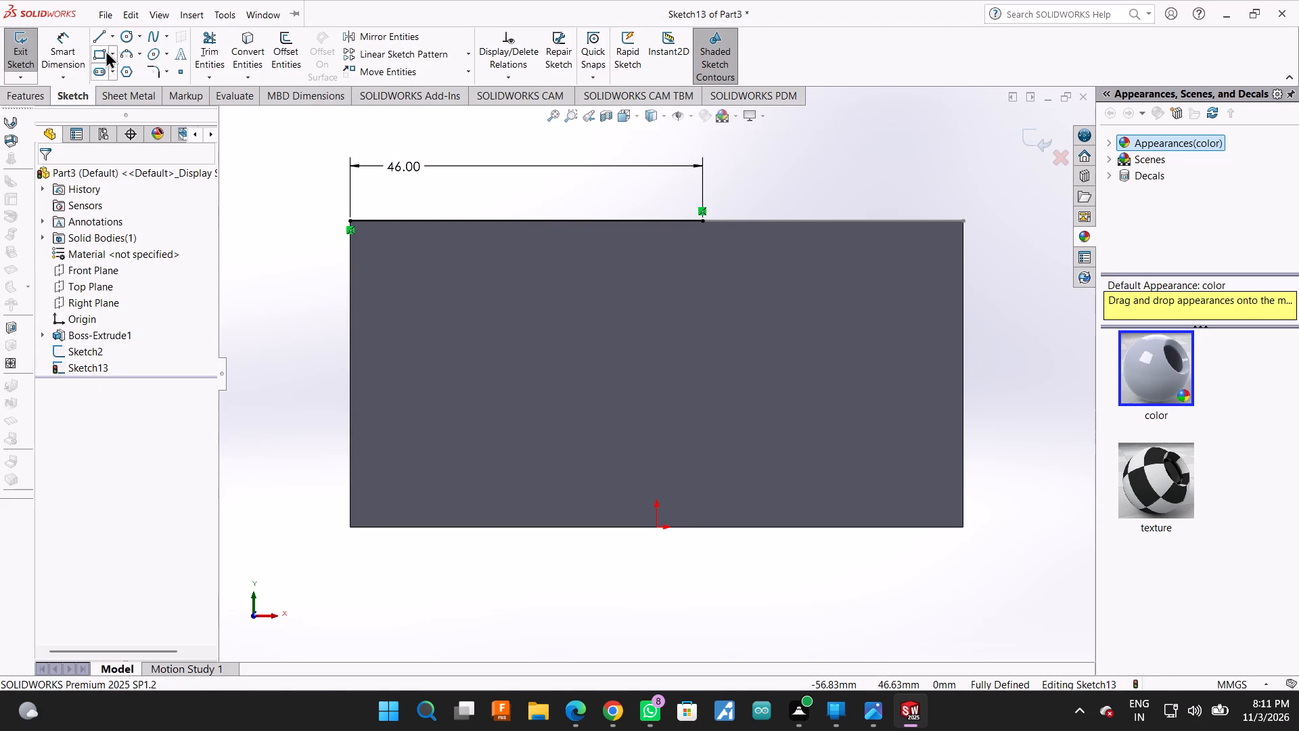
Draw a vertical line up the front face's right edge from its bottom corner and dimension it to 10 mm.
click(104, 34)
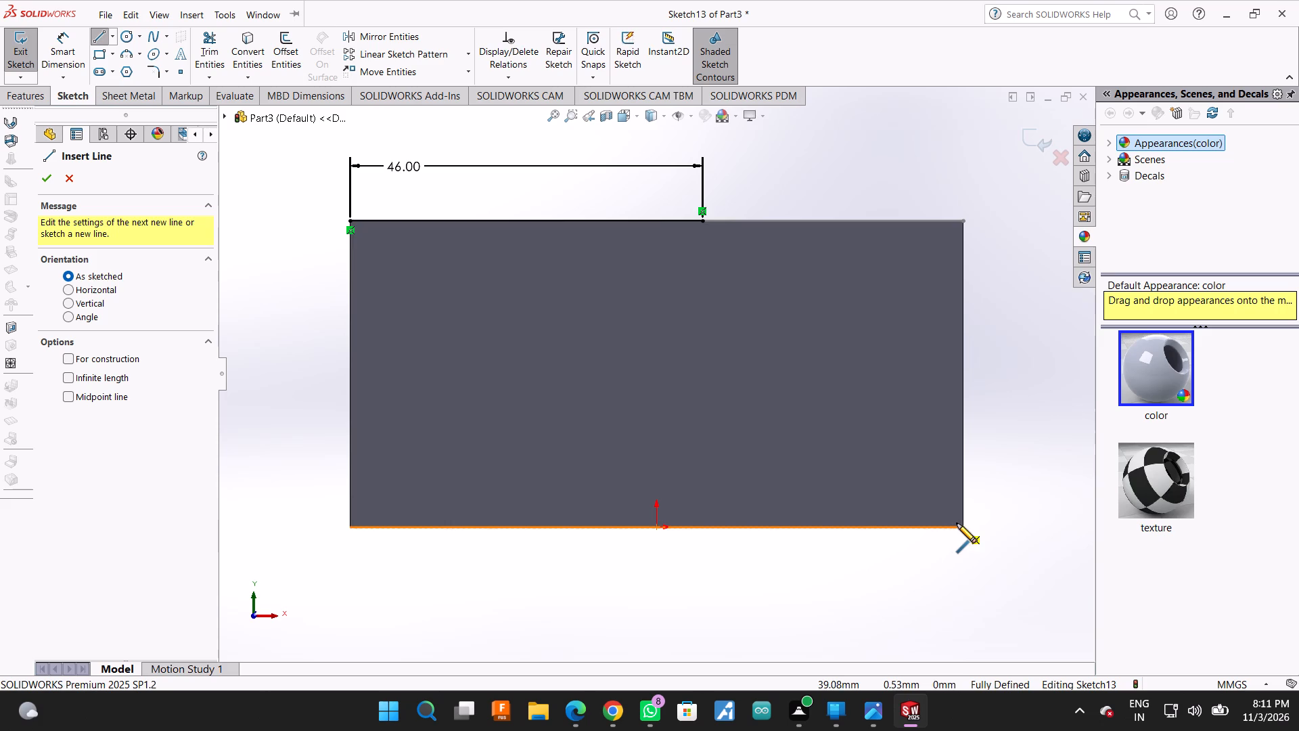
click(963, 529)
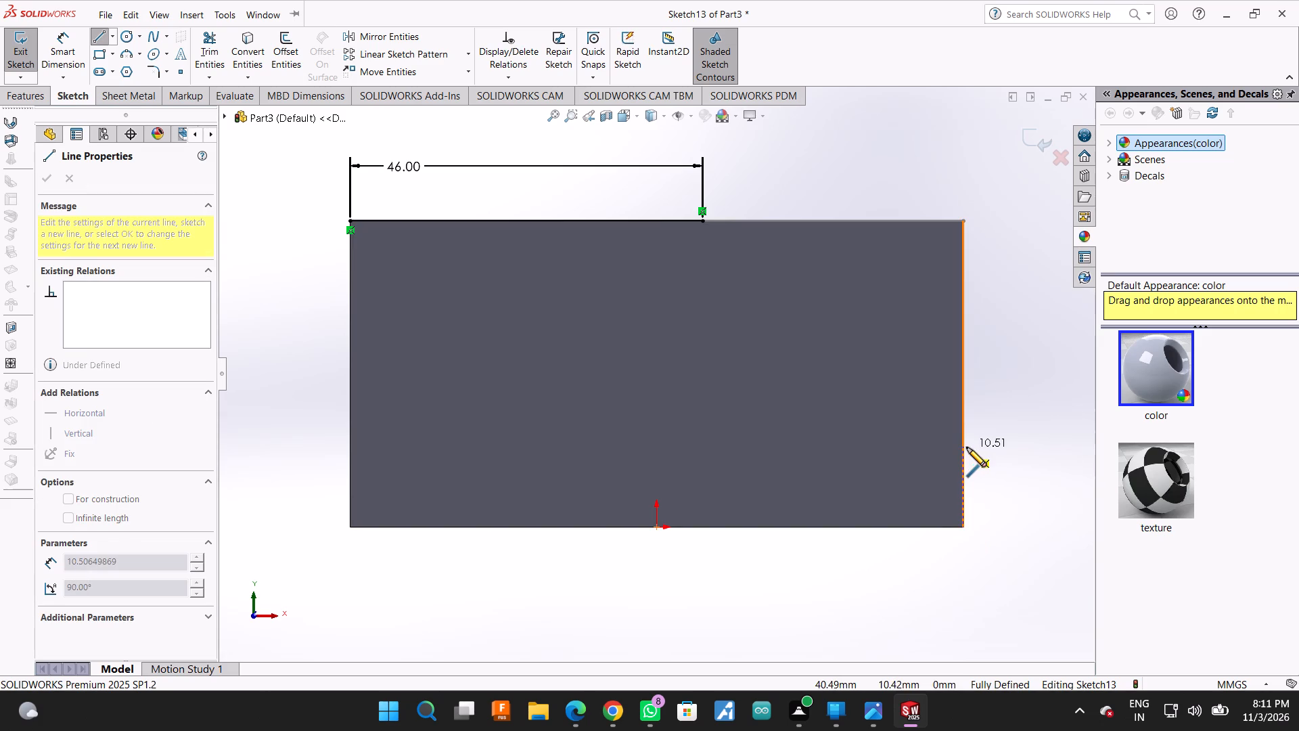
click(964, 448)
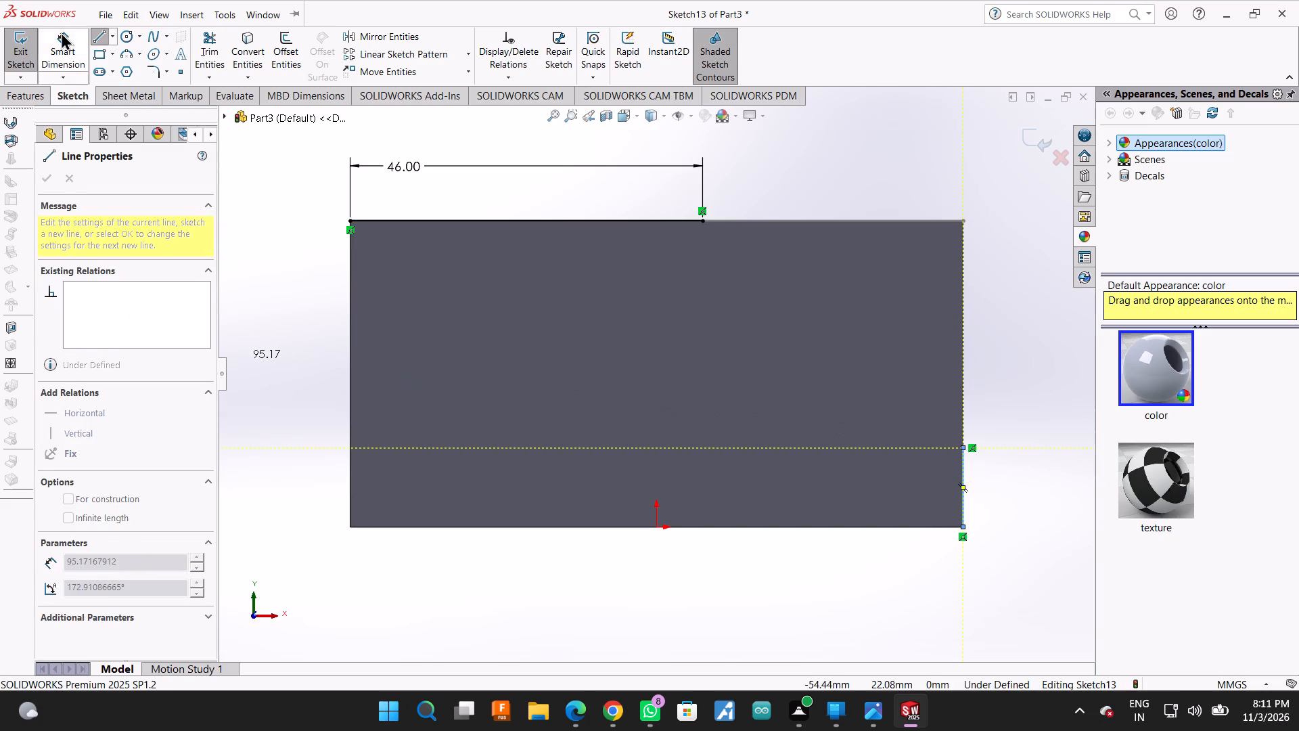
click(61, 32)
click(963, 481)
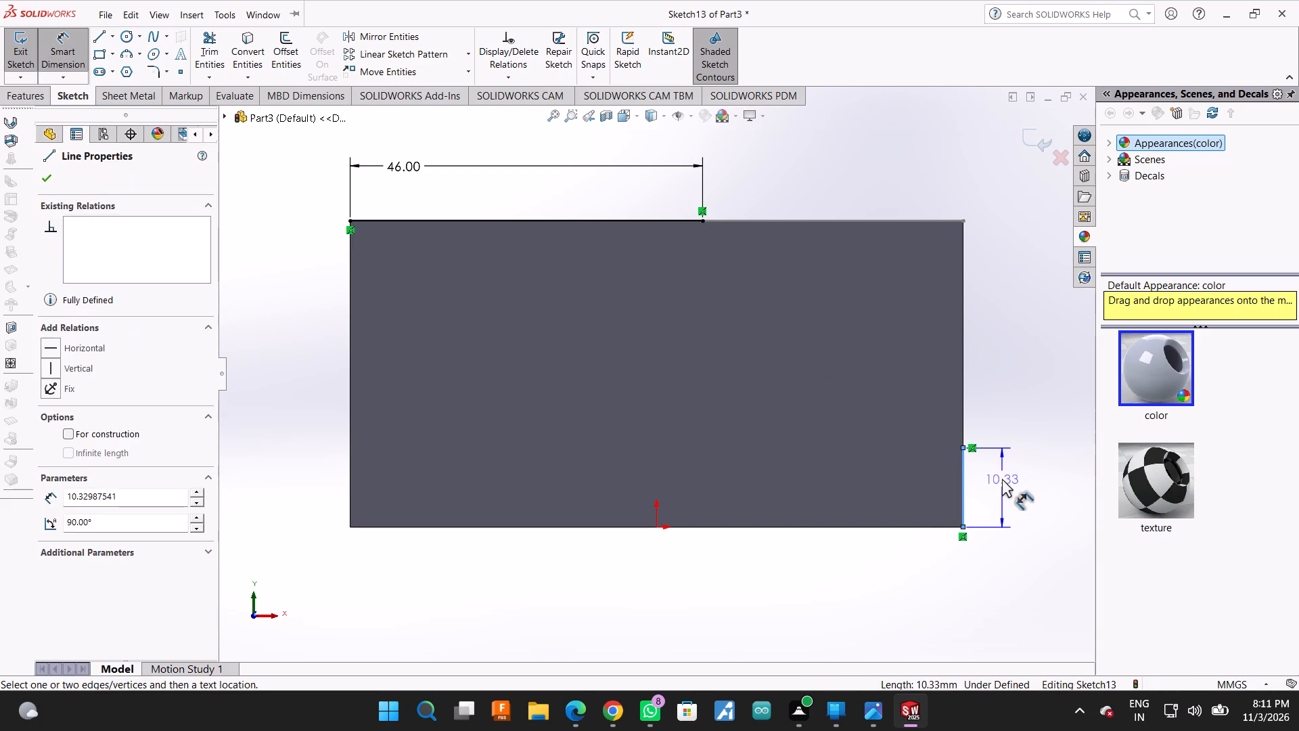
click(1002, 479)
text(10)
key(Return)
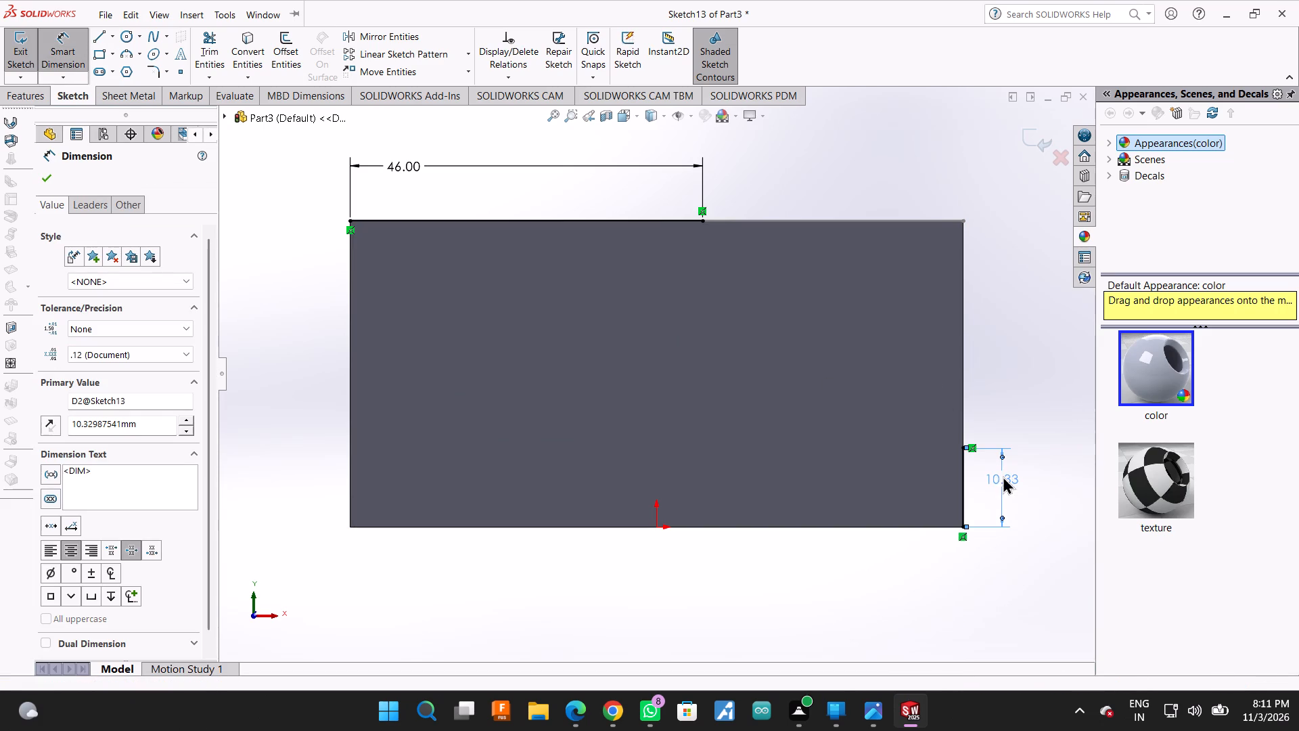
click(43, 178)
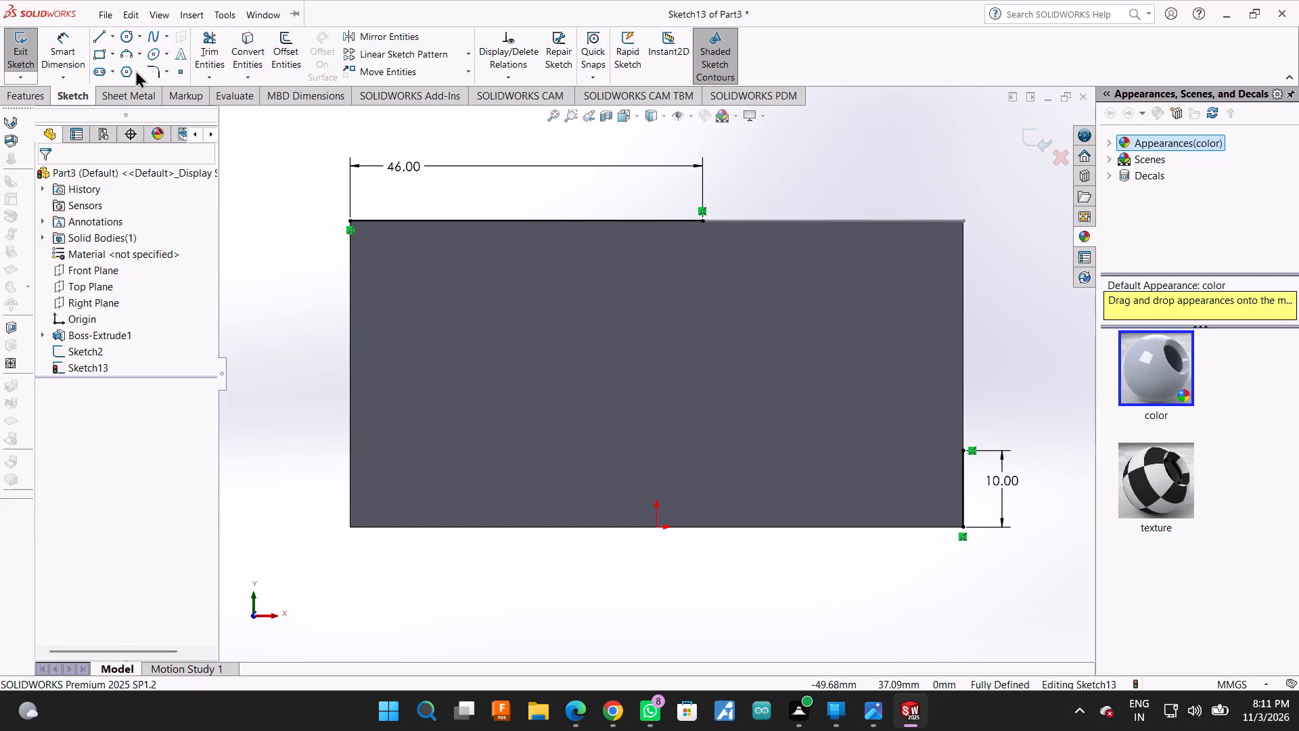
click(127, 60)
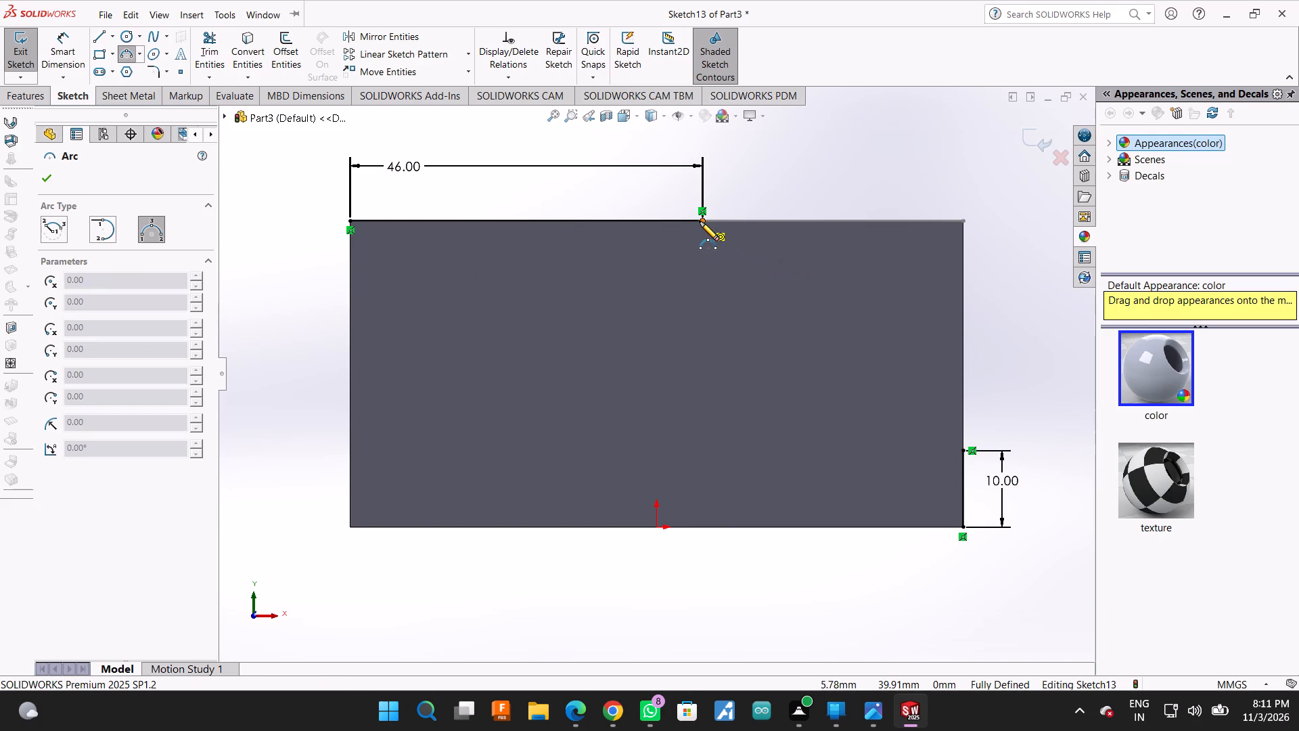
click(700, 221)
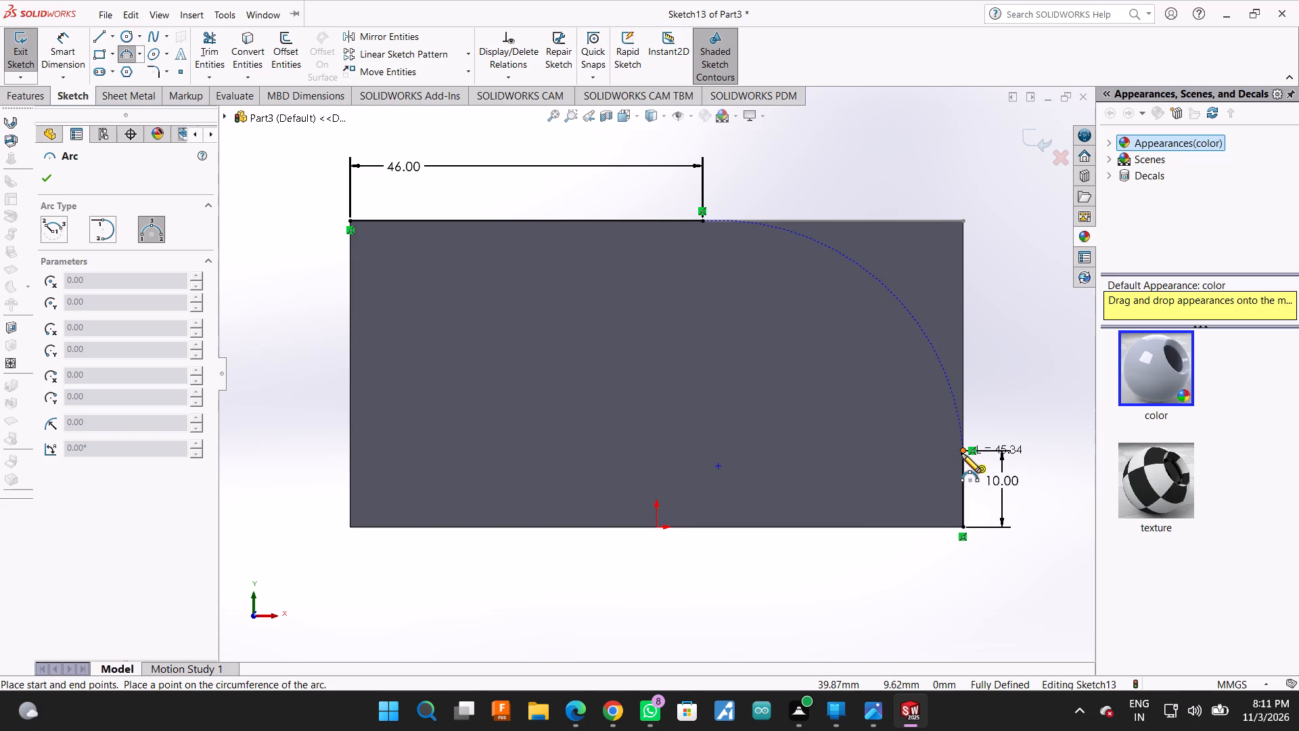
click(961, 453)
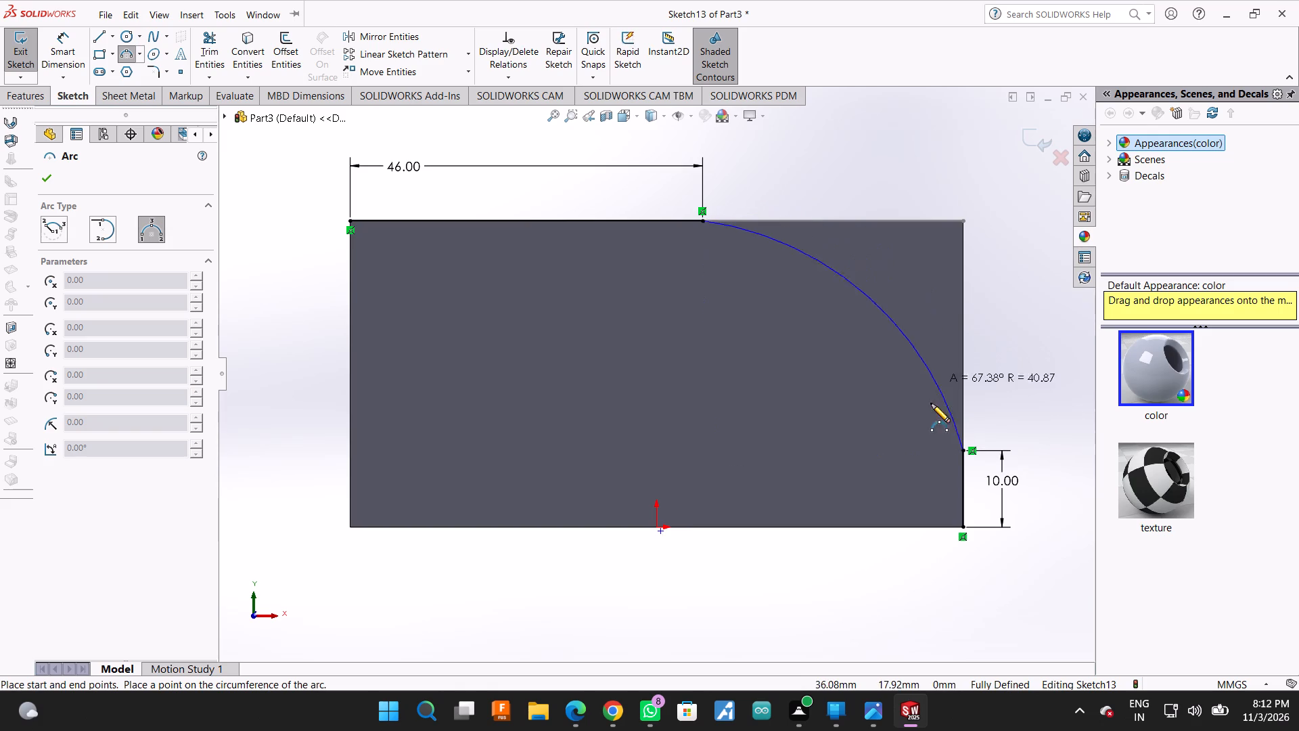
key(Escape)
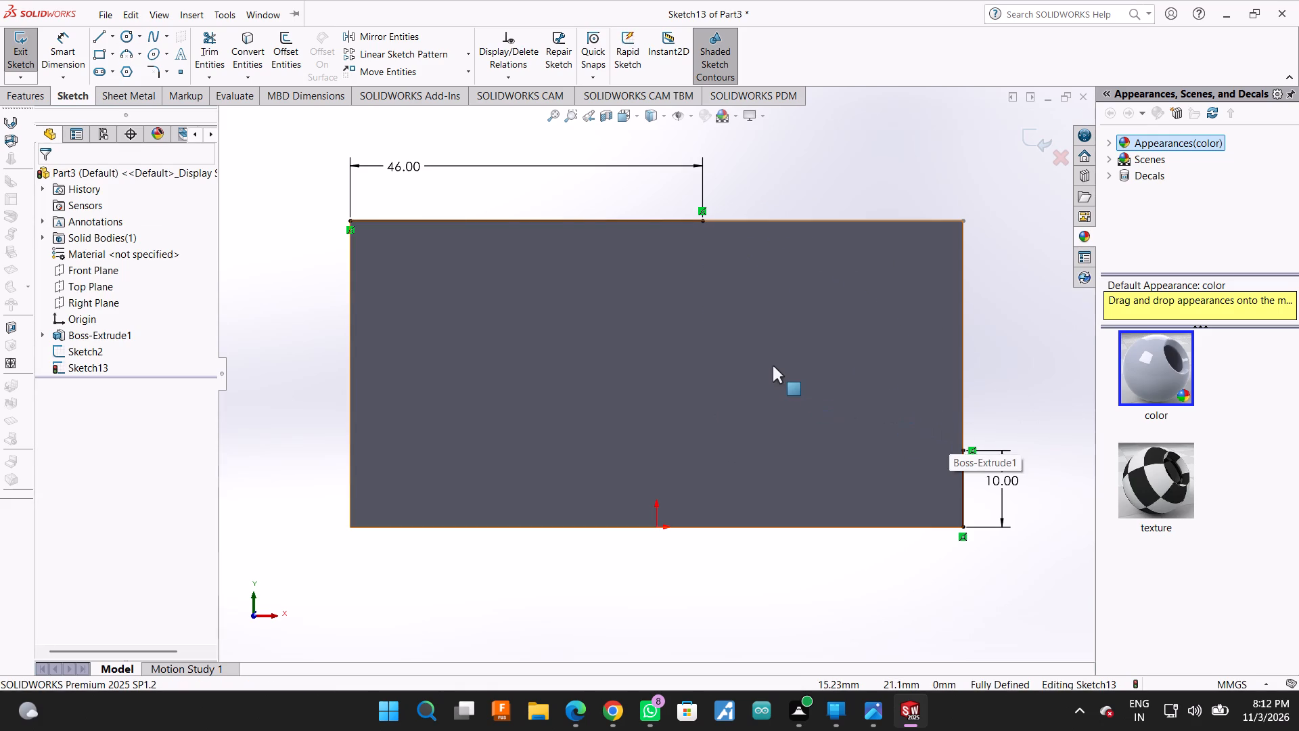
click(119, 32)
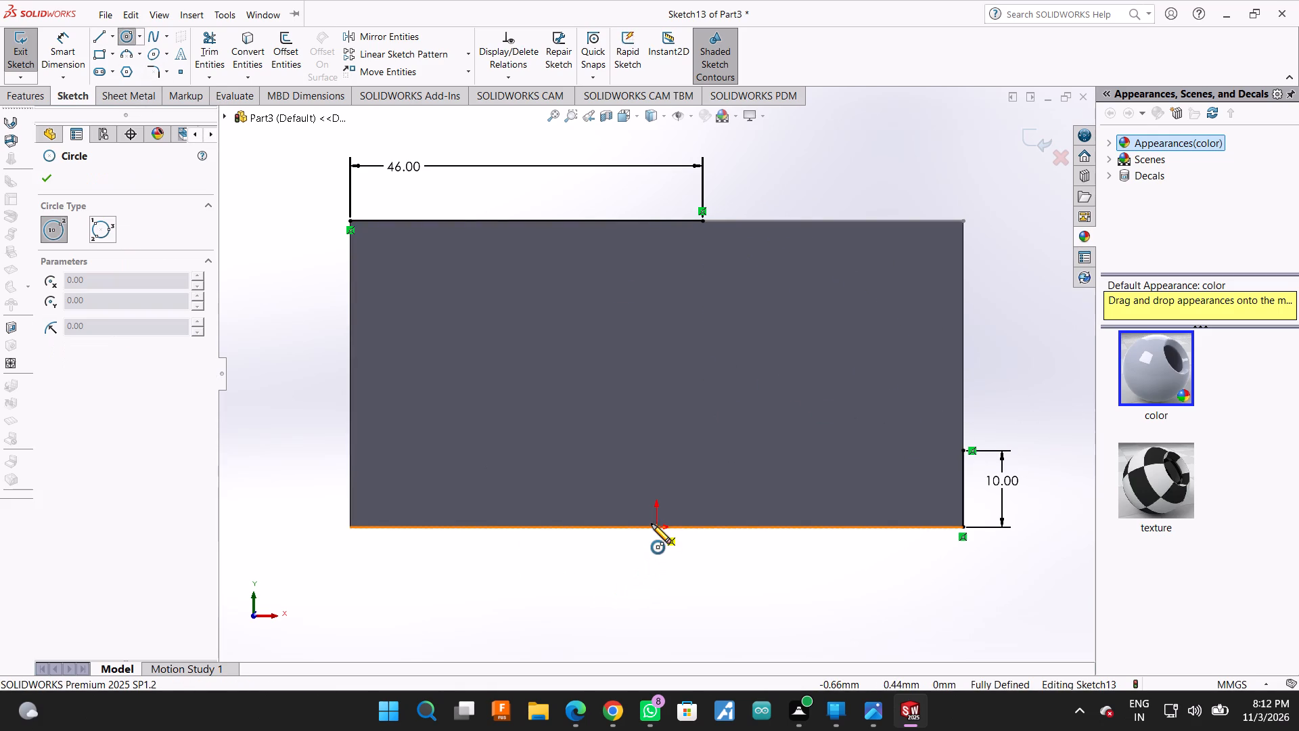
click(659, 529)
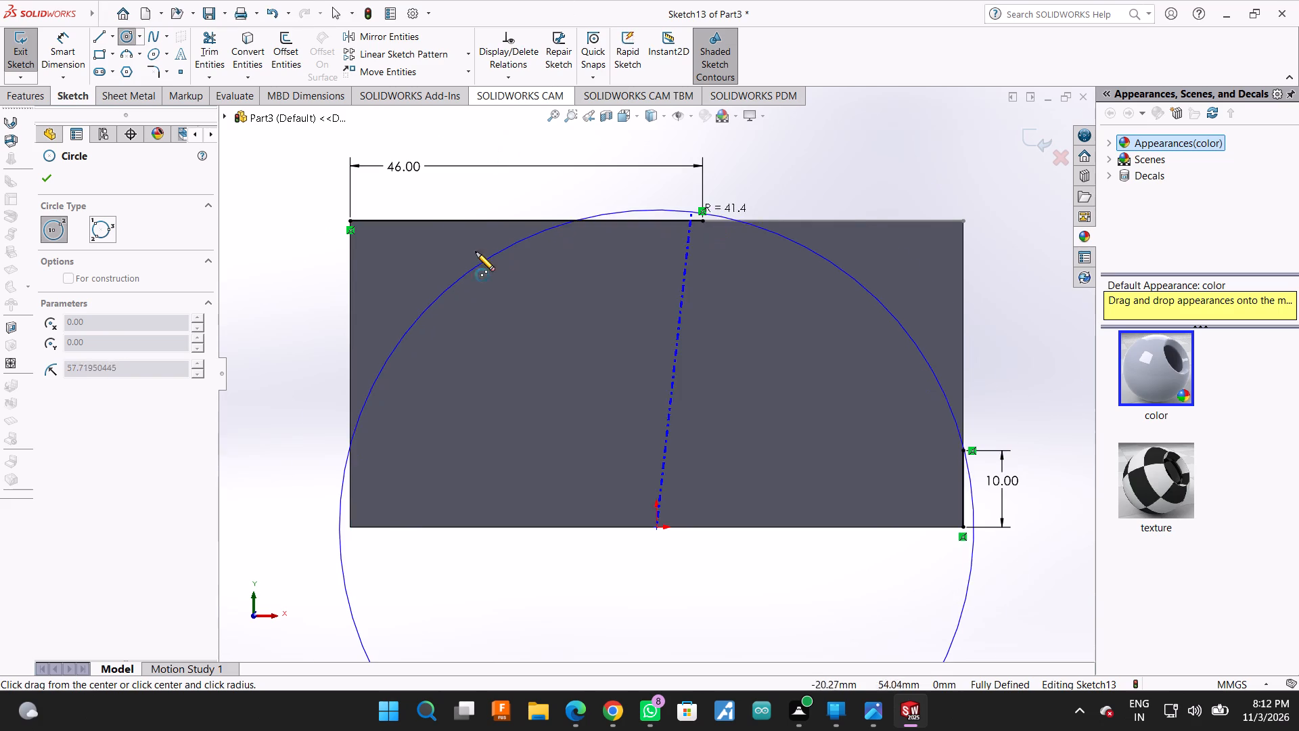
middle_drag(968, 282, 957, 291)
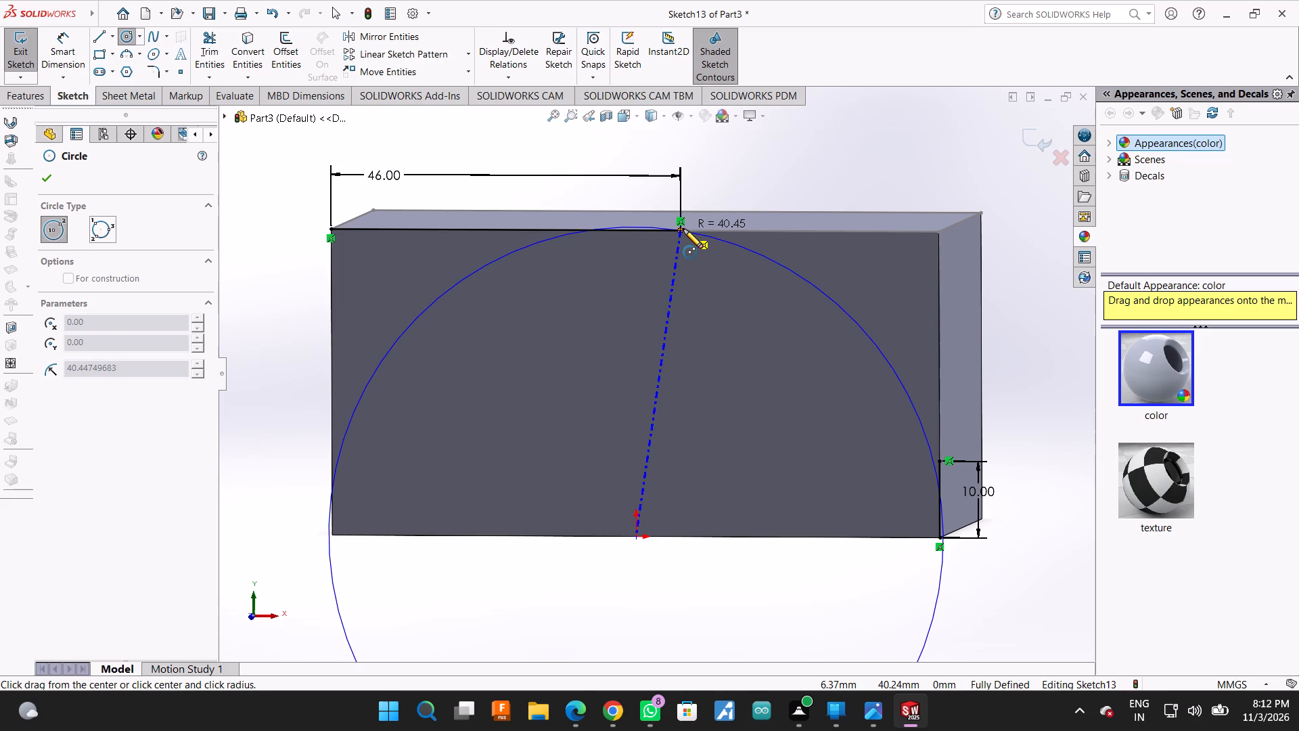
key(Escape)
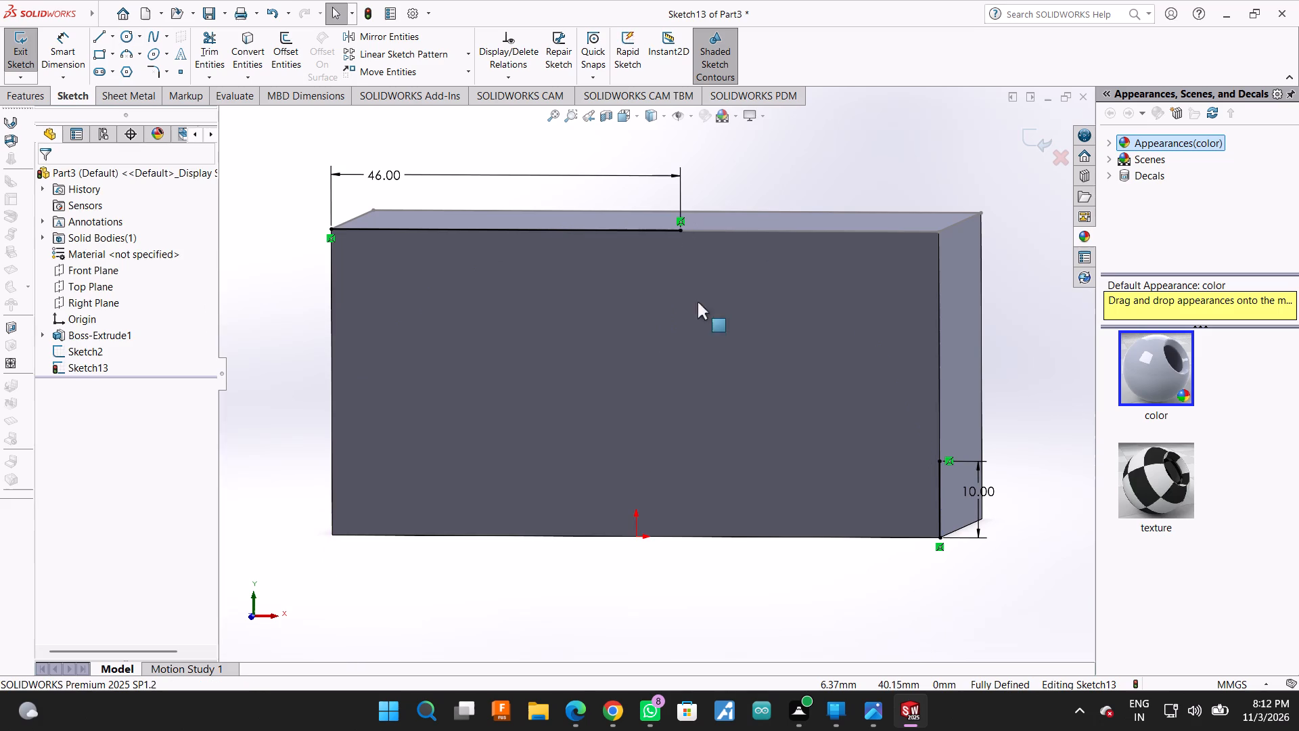
Orient the view normal to Sketch13 on the block's front face and dismiss the chat notification.
scroll(739, 397, up, 1)
drag(739, 397, 747, 396)
click(747, 396)
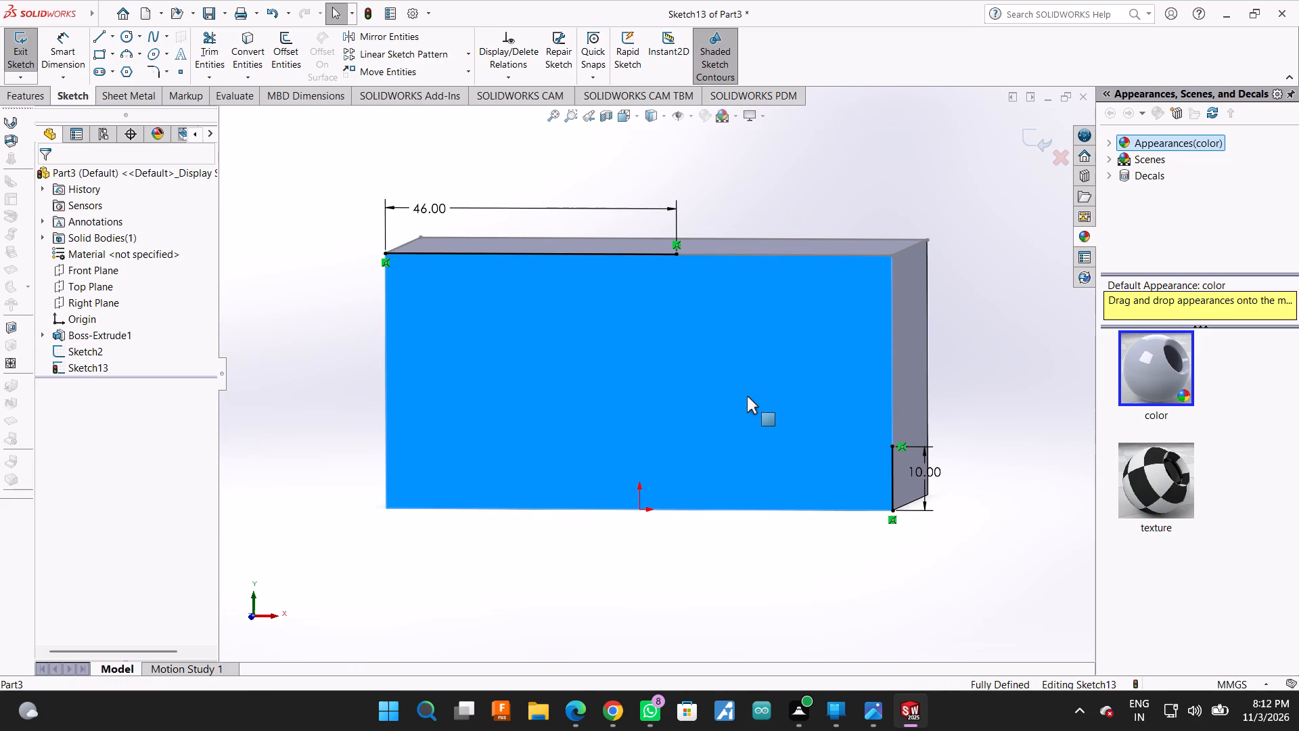
click(983, 330)
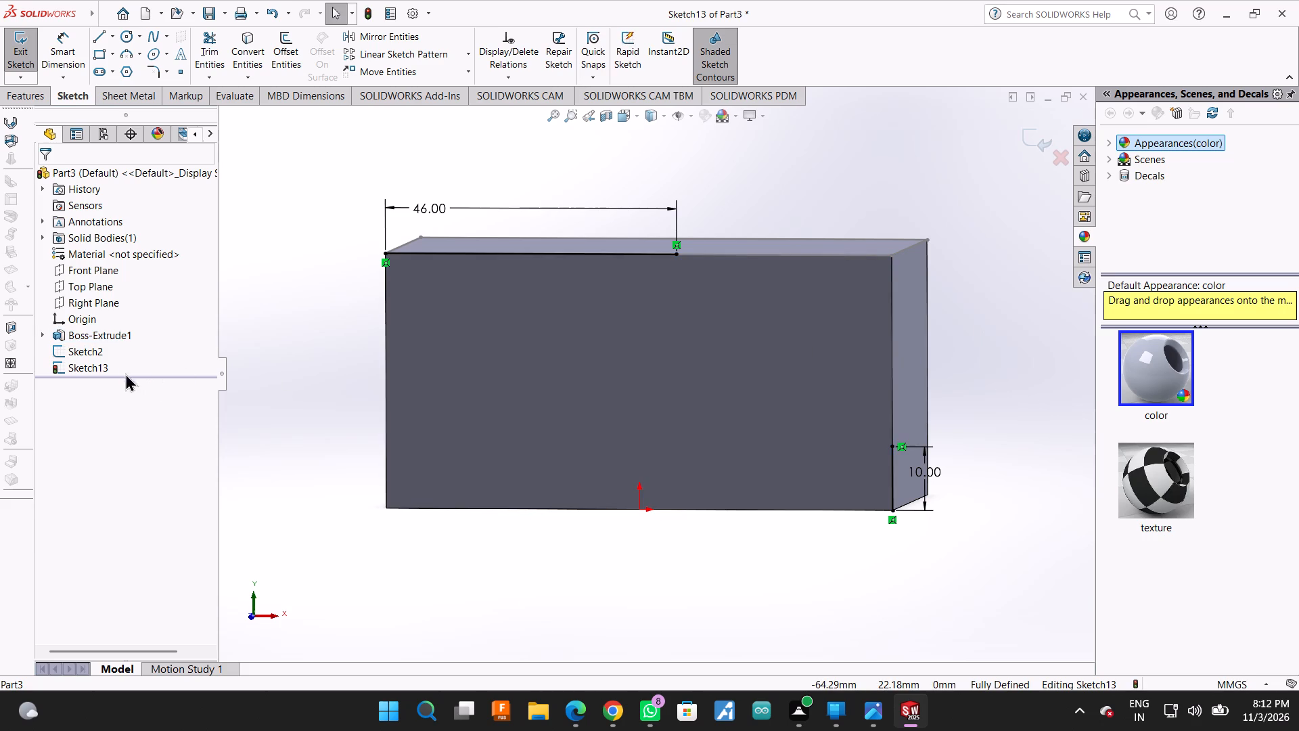
click(63, 370)
click(93, 370)
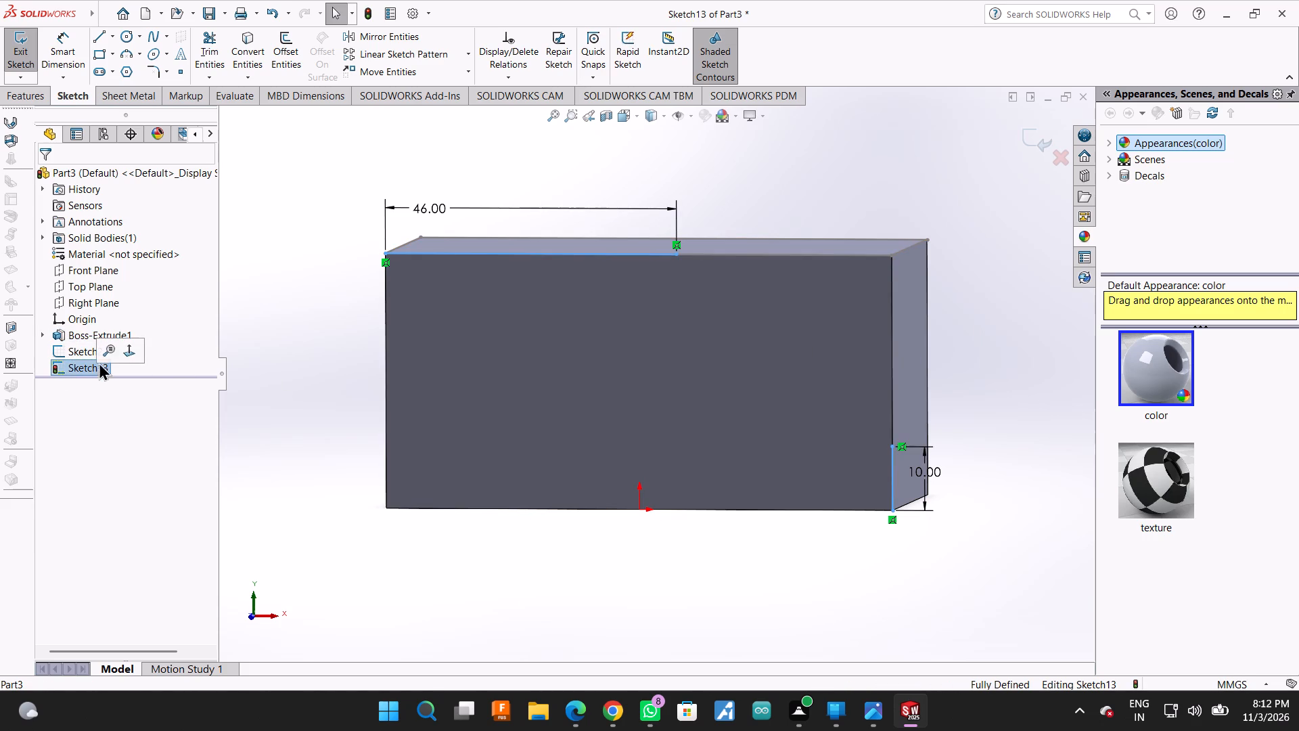
click(122, 349)
click(131, 360)
click(89, 366)
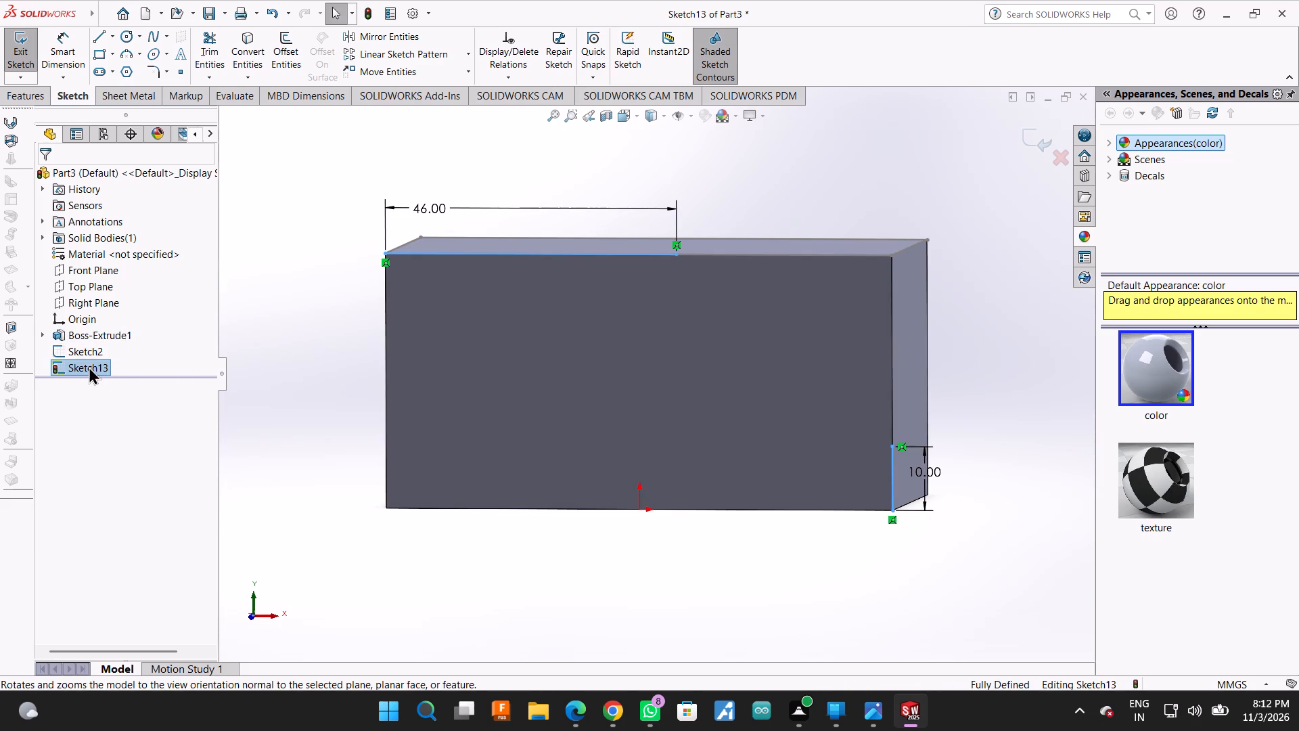
click(123, 344)
click(51, 441)
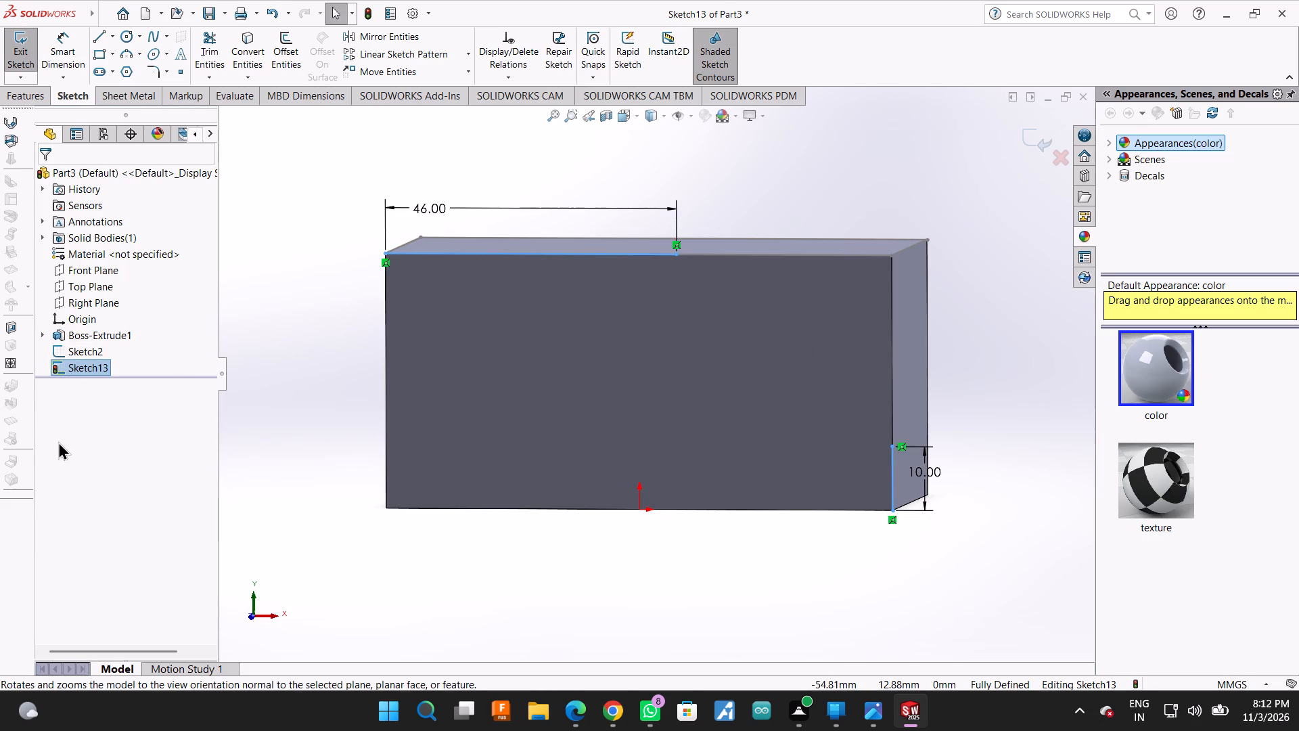
click(77, 363)
click(167, 395)
click(223, 410)
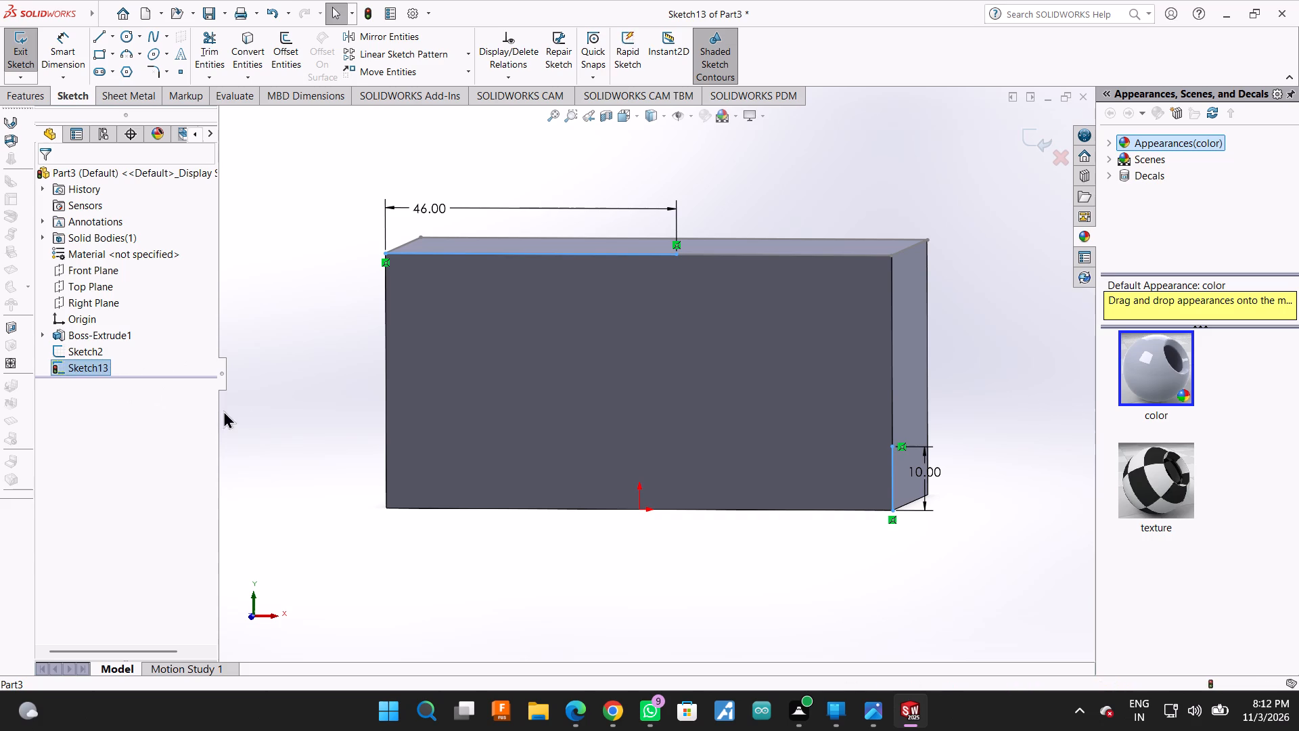
click(252, 403)
click(90, 372)
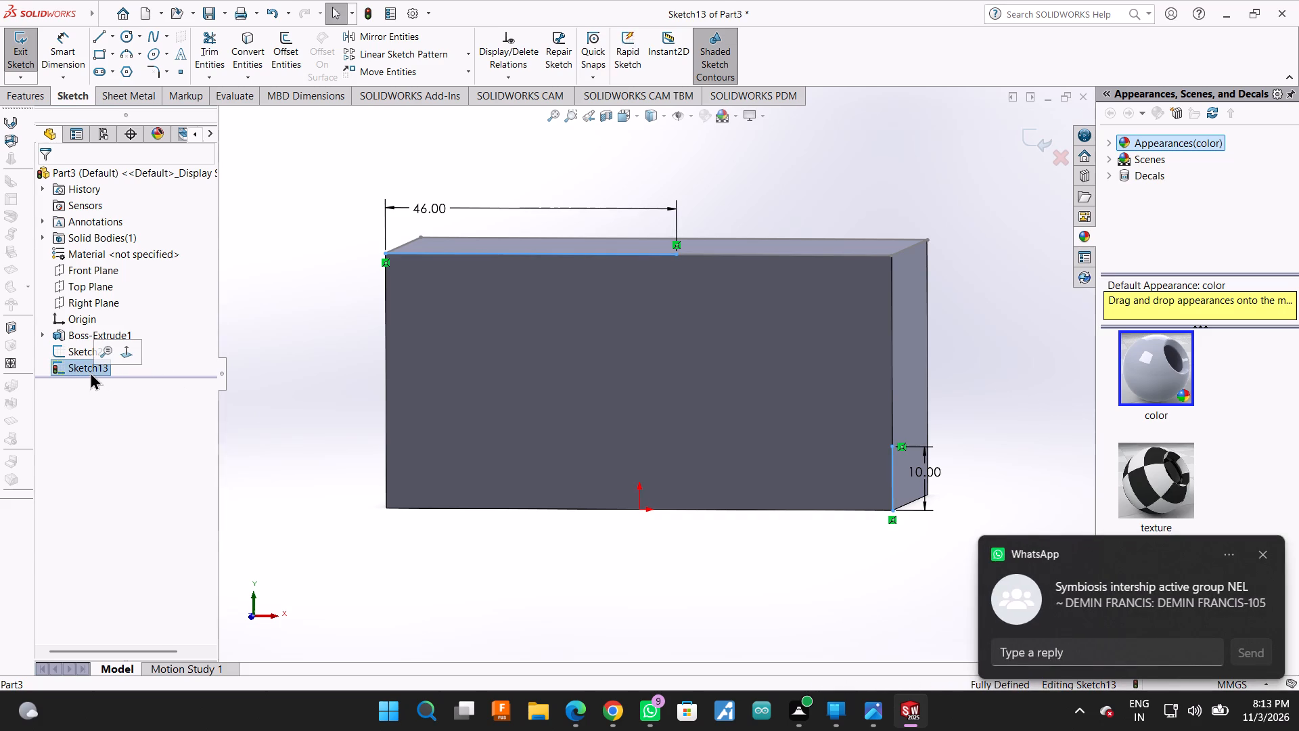
click(103, 360)
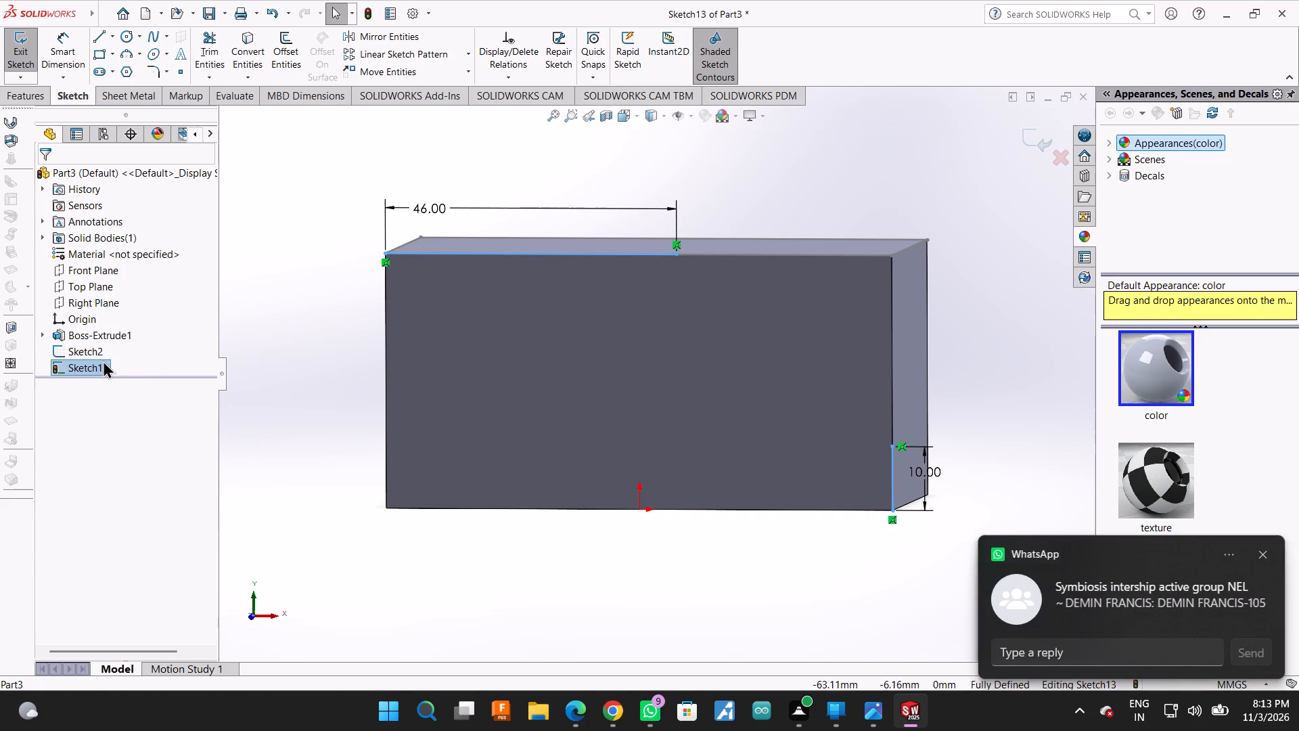
click(131, 337)
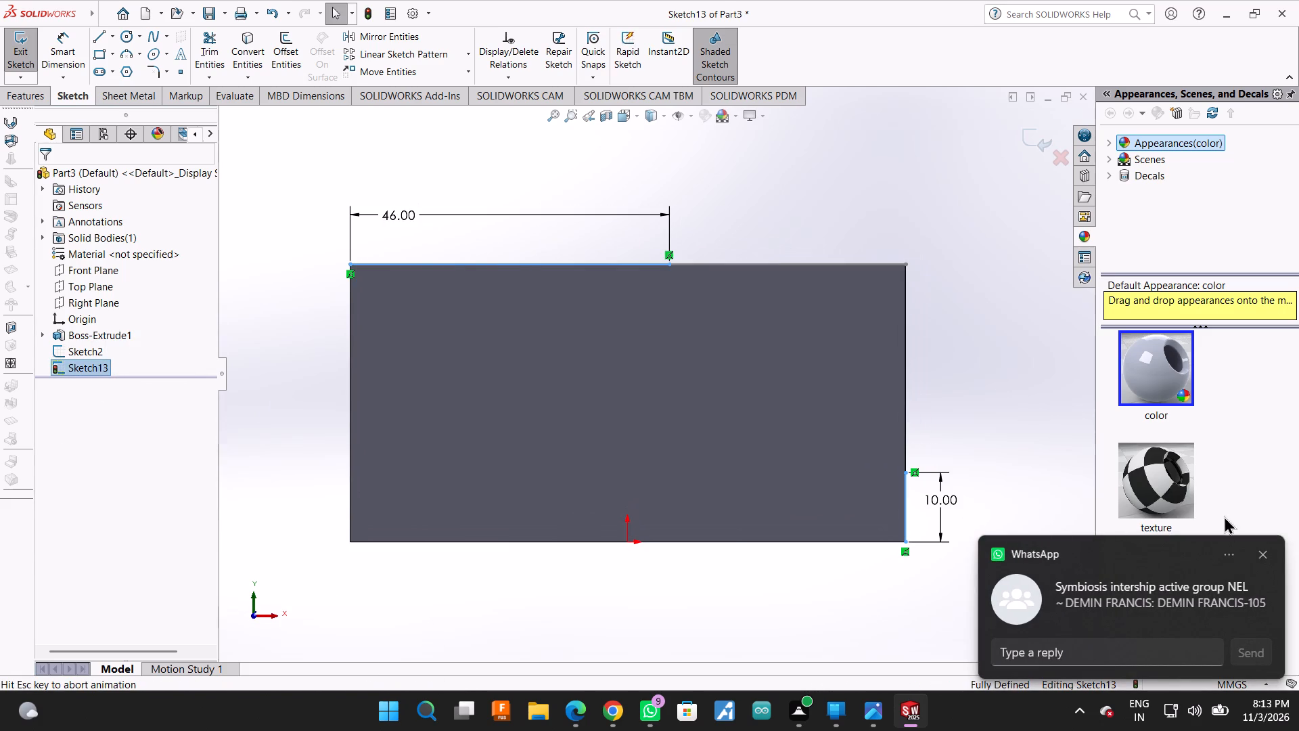
click(1264, 550)
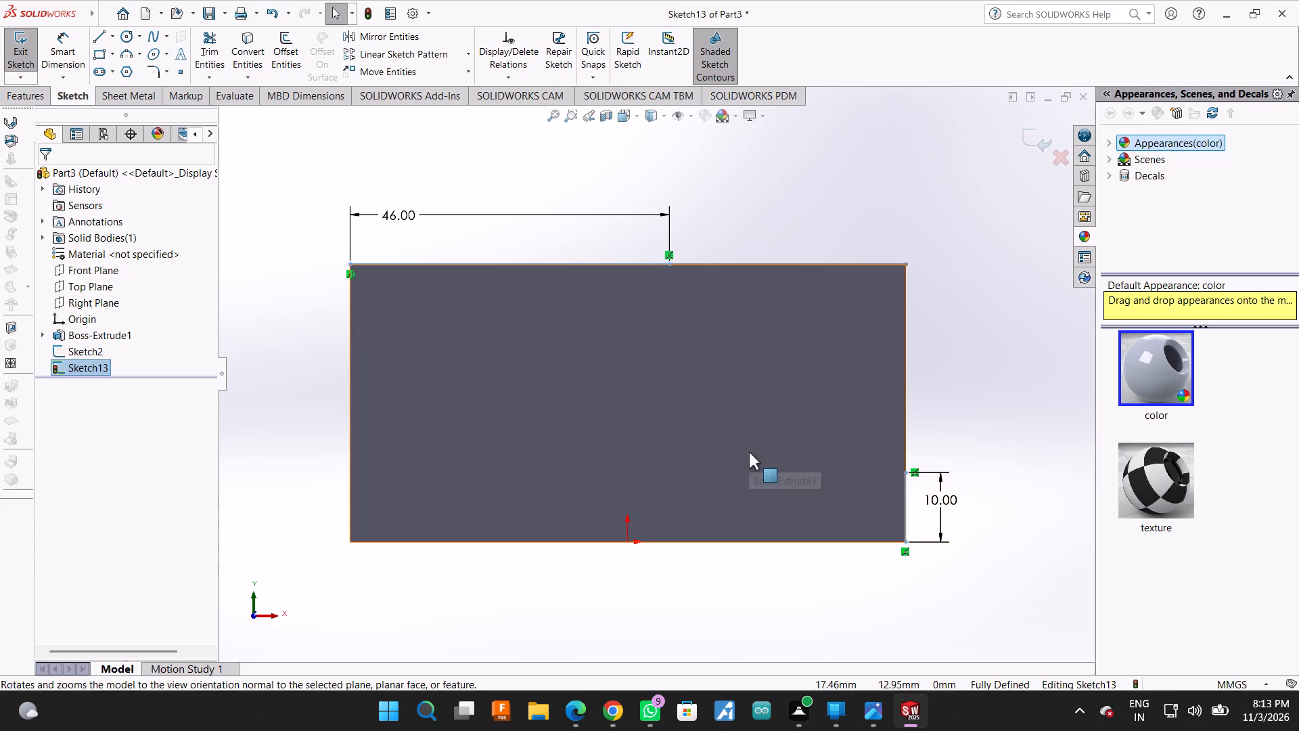
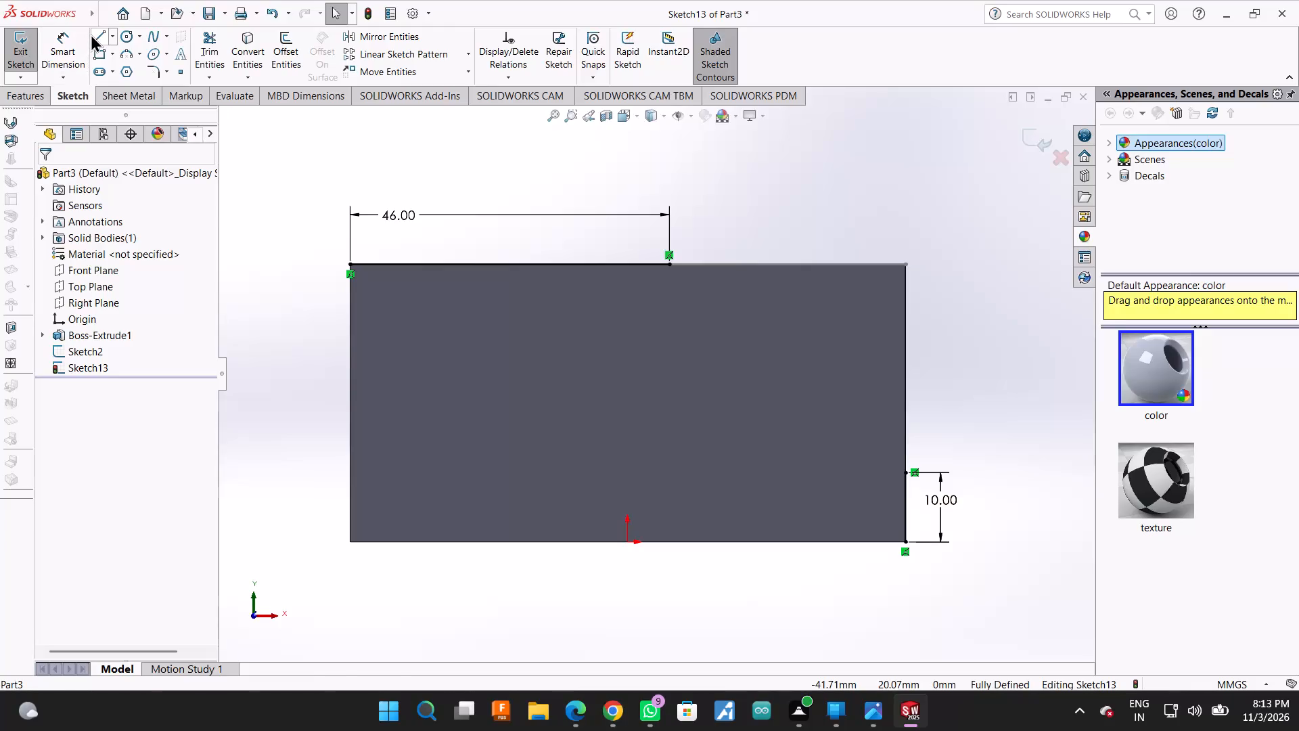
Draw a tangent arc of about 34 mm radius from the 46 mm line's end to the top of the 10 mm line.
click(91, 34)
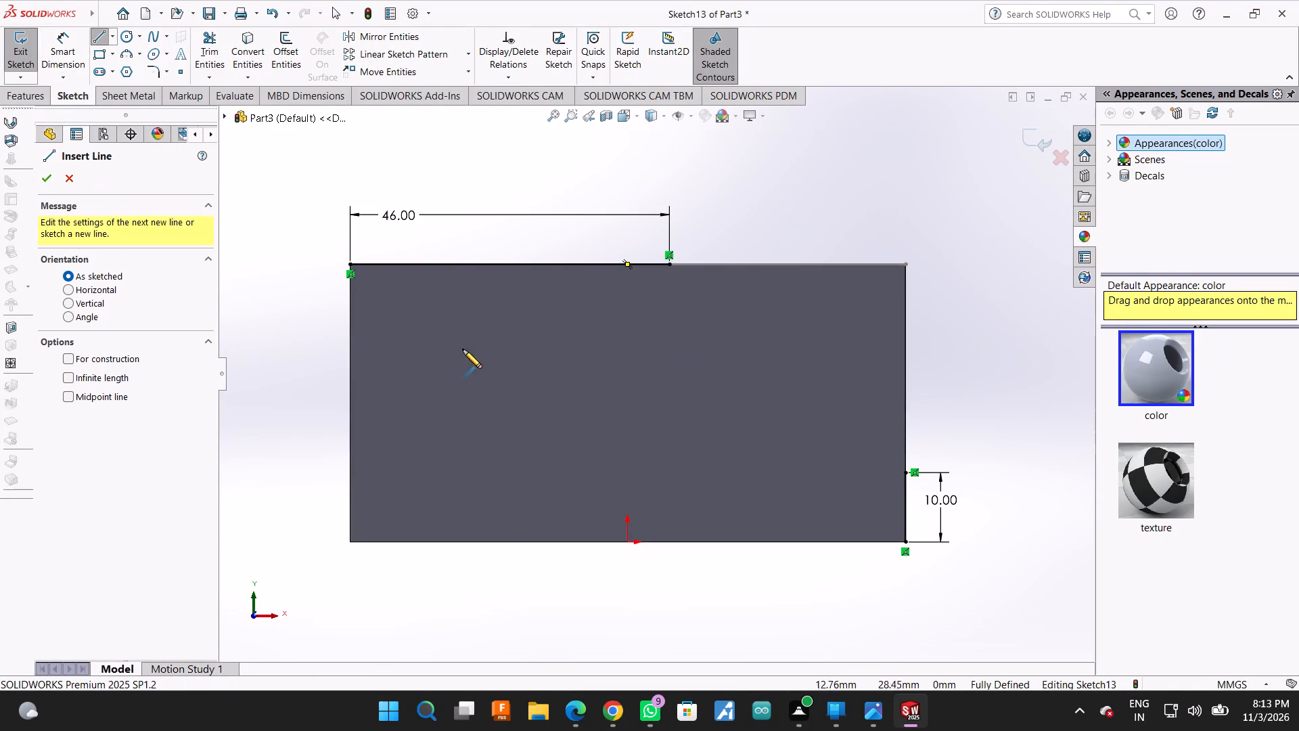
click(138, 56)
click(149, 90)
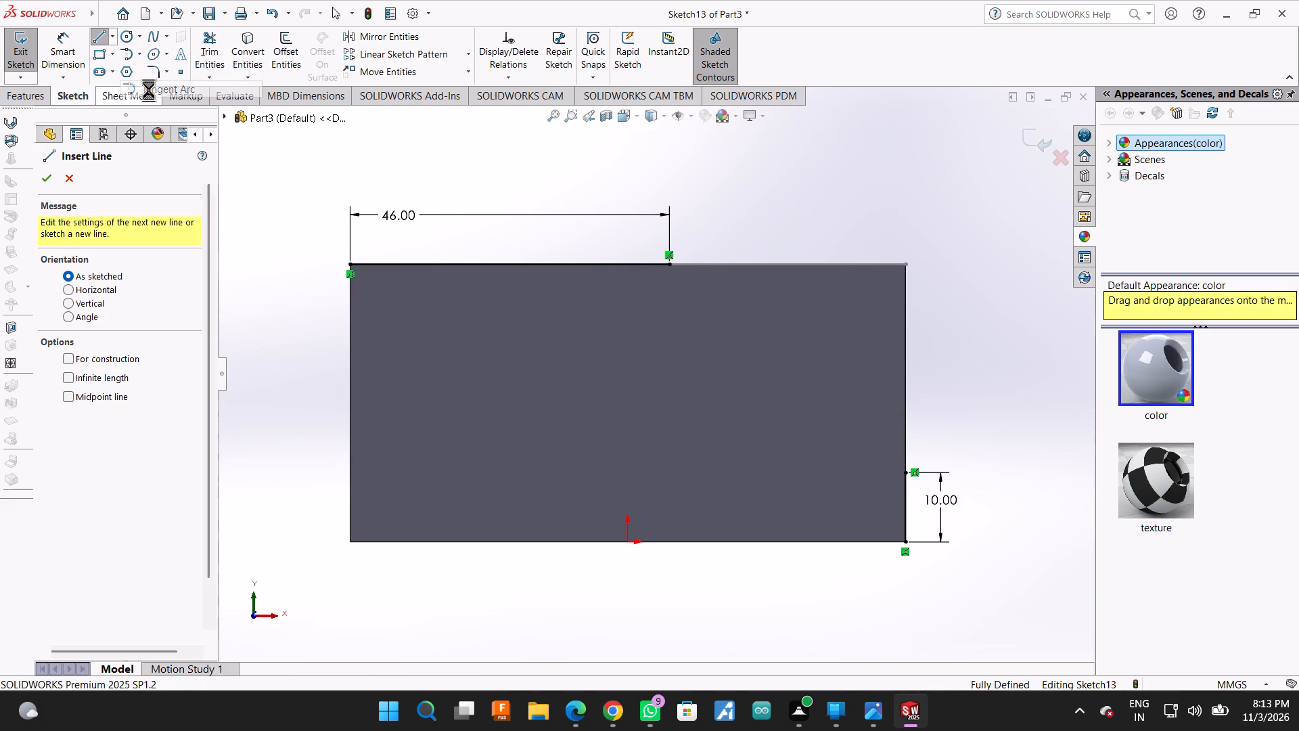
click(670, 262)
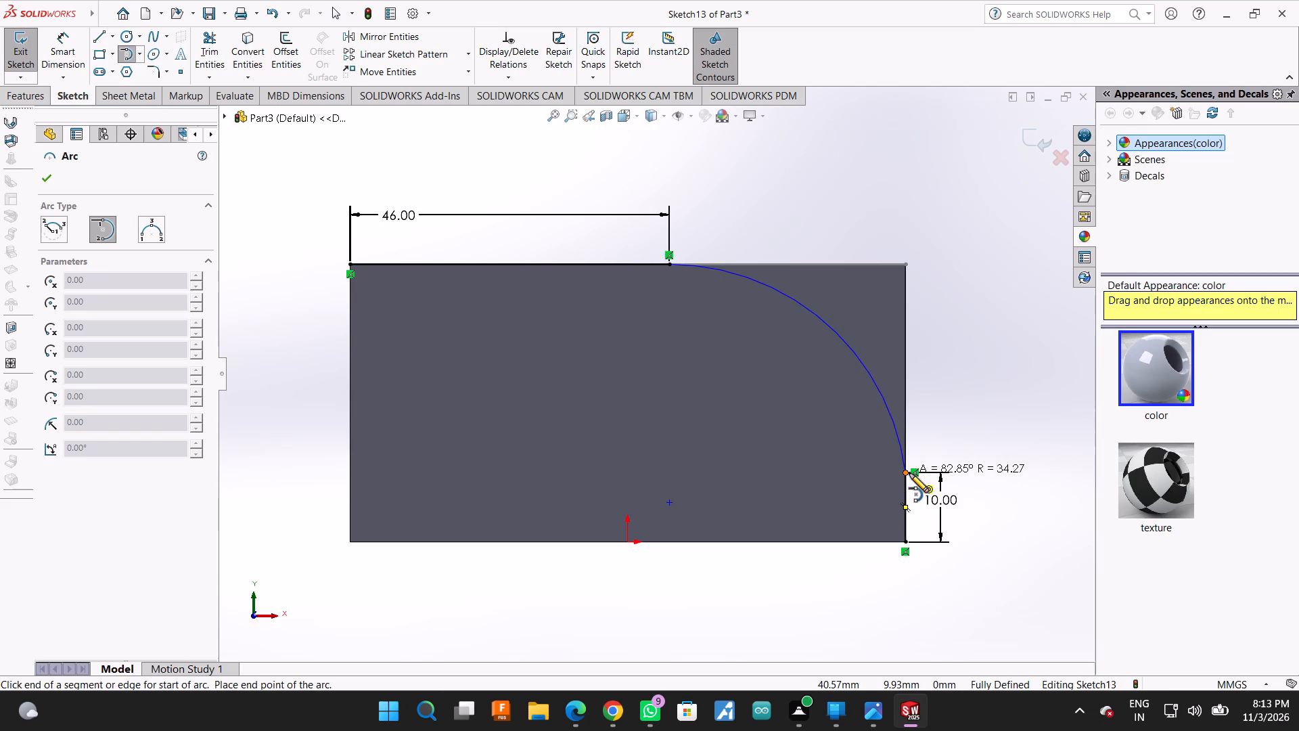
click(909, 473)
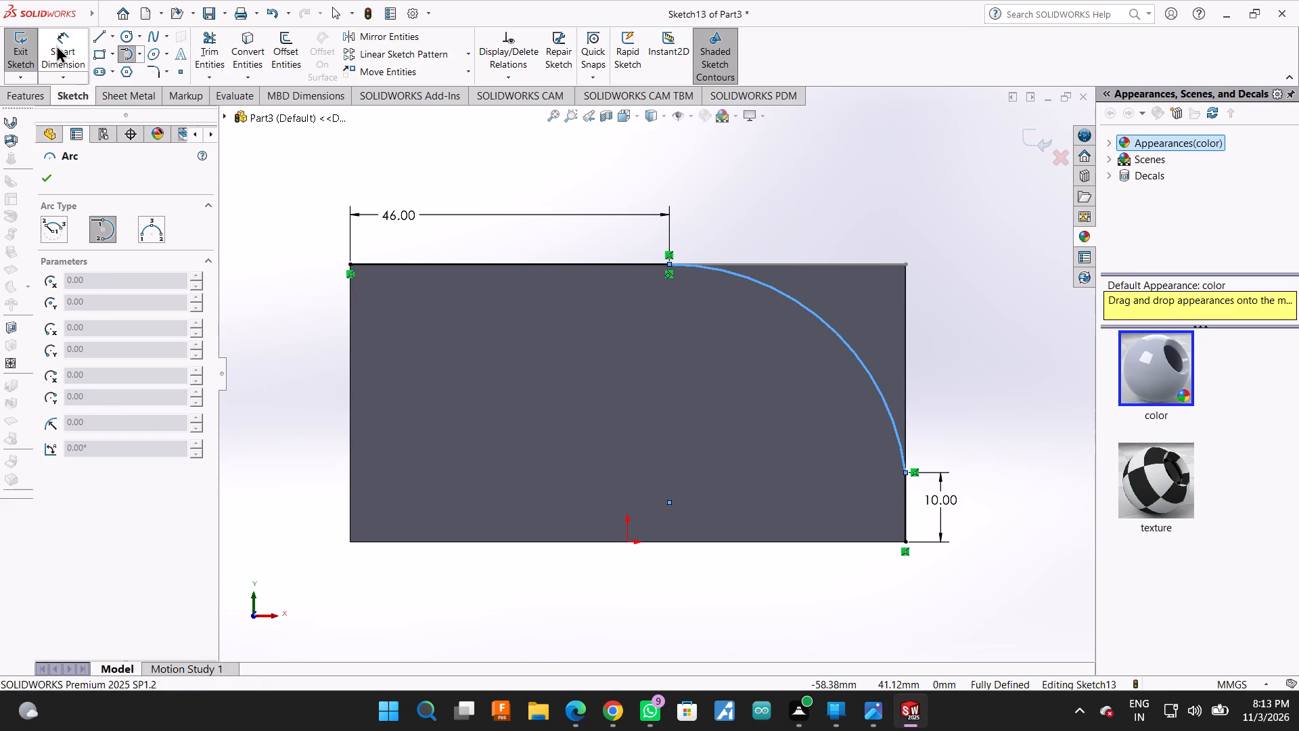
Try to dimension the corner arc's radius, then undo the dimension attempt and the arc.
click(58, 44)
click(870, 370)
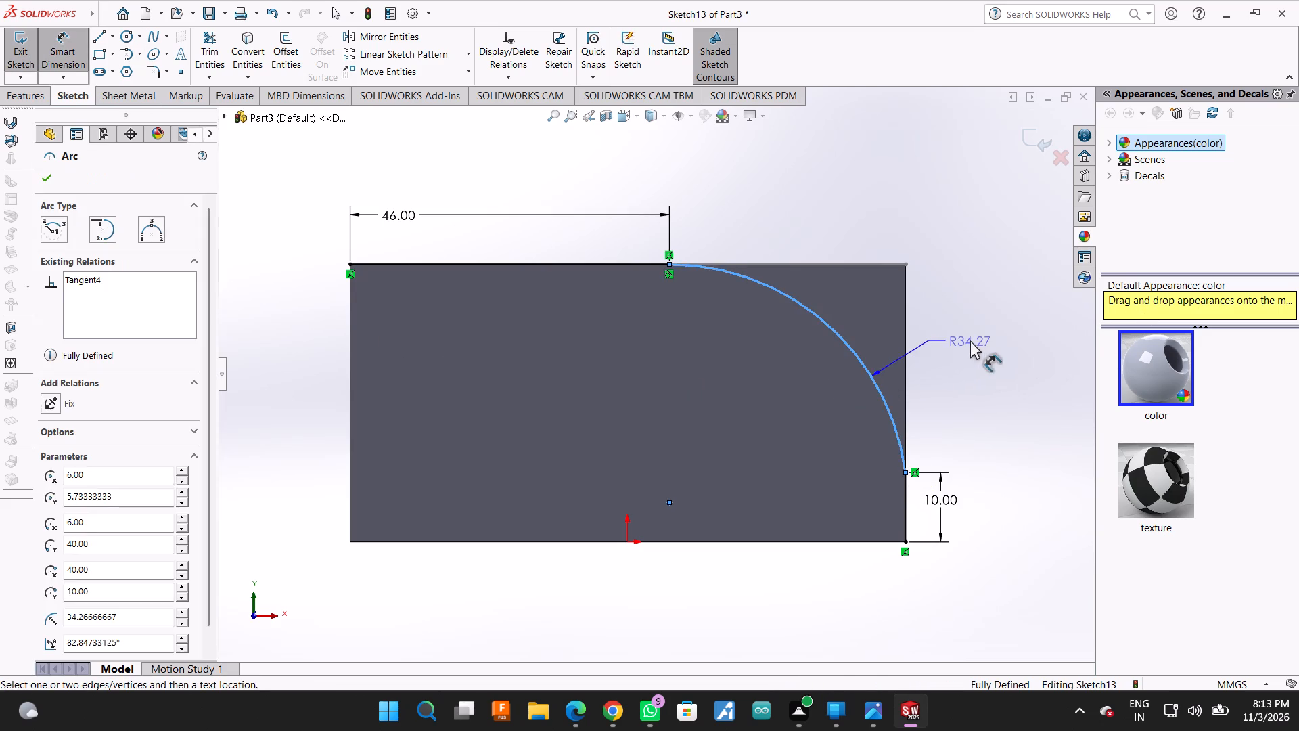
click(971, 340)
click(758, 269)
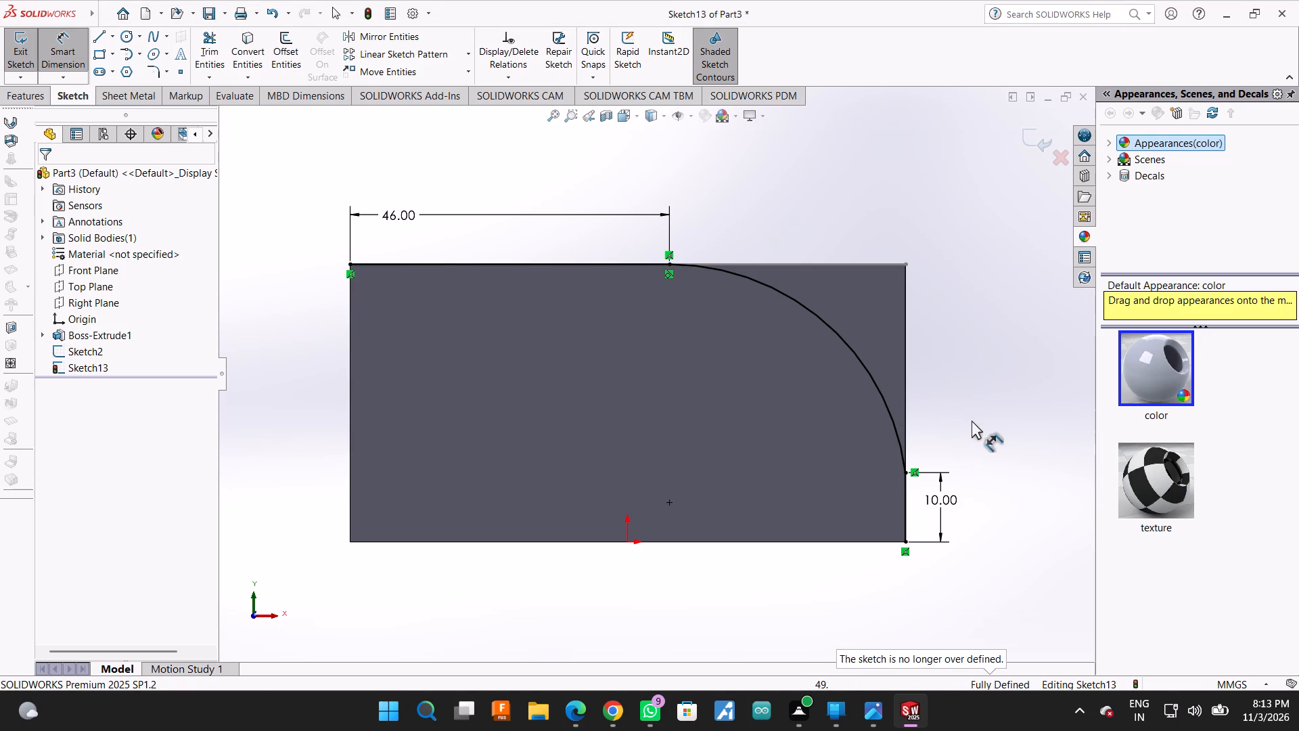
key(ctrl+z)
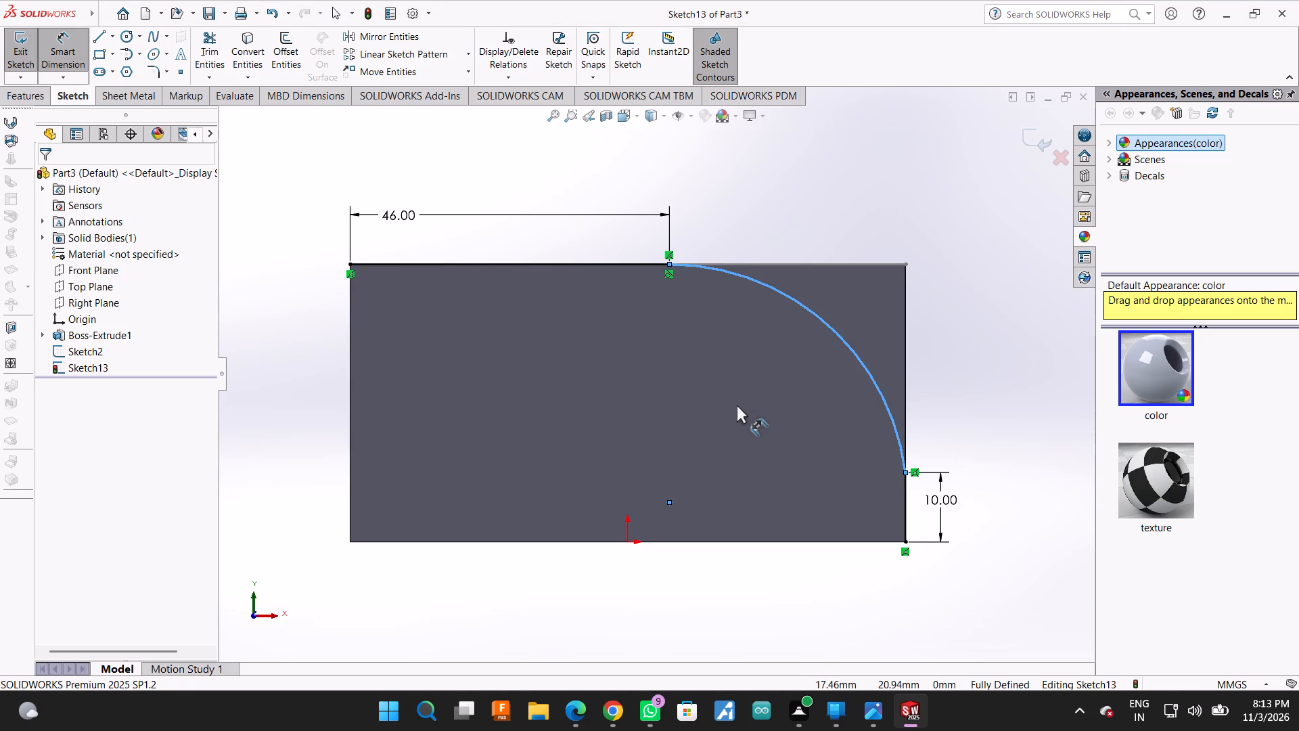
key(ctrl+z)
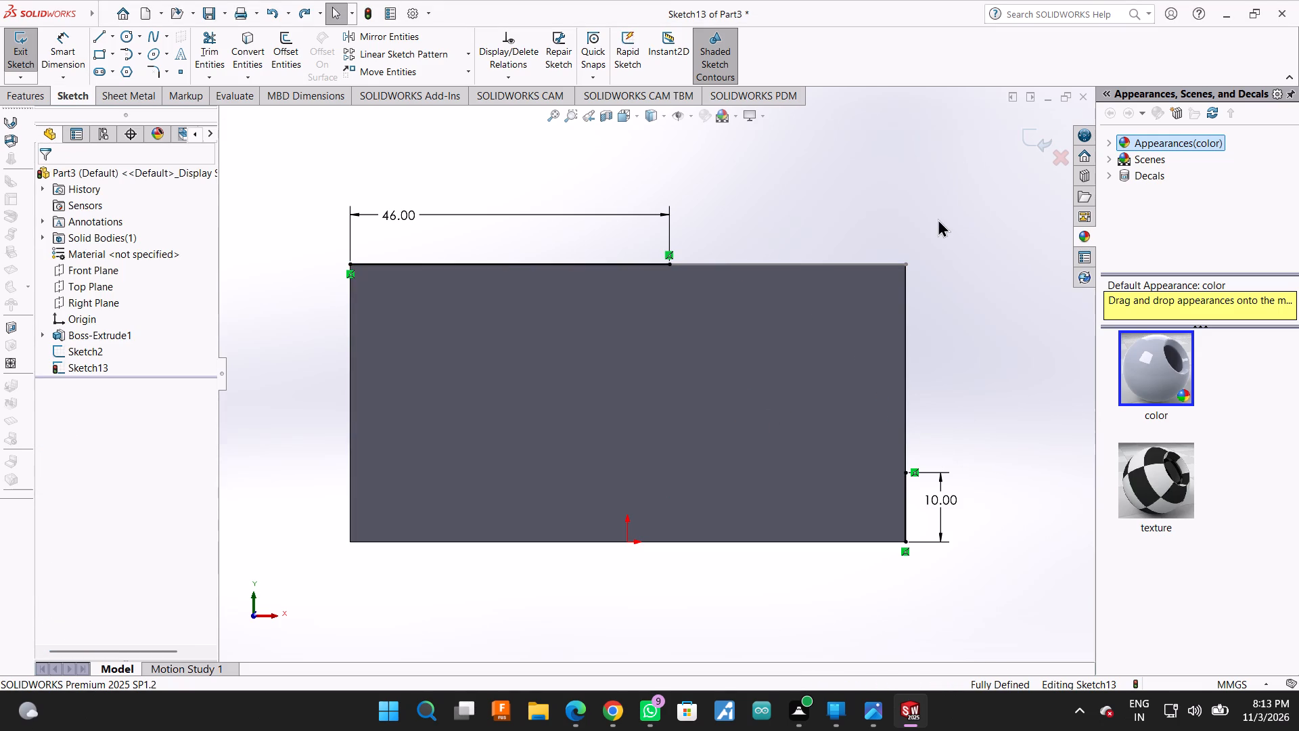
Exit Sketch13 and delete the Boss-Extrude1 block together with the sketches that depend on it.
middle_drag(938, 219, 905, 275)
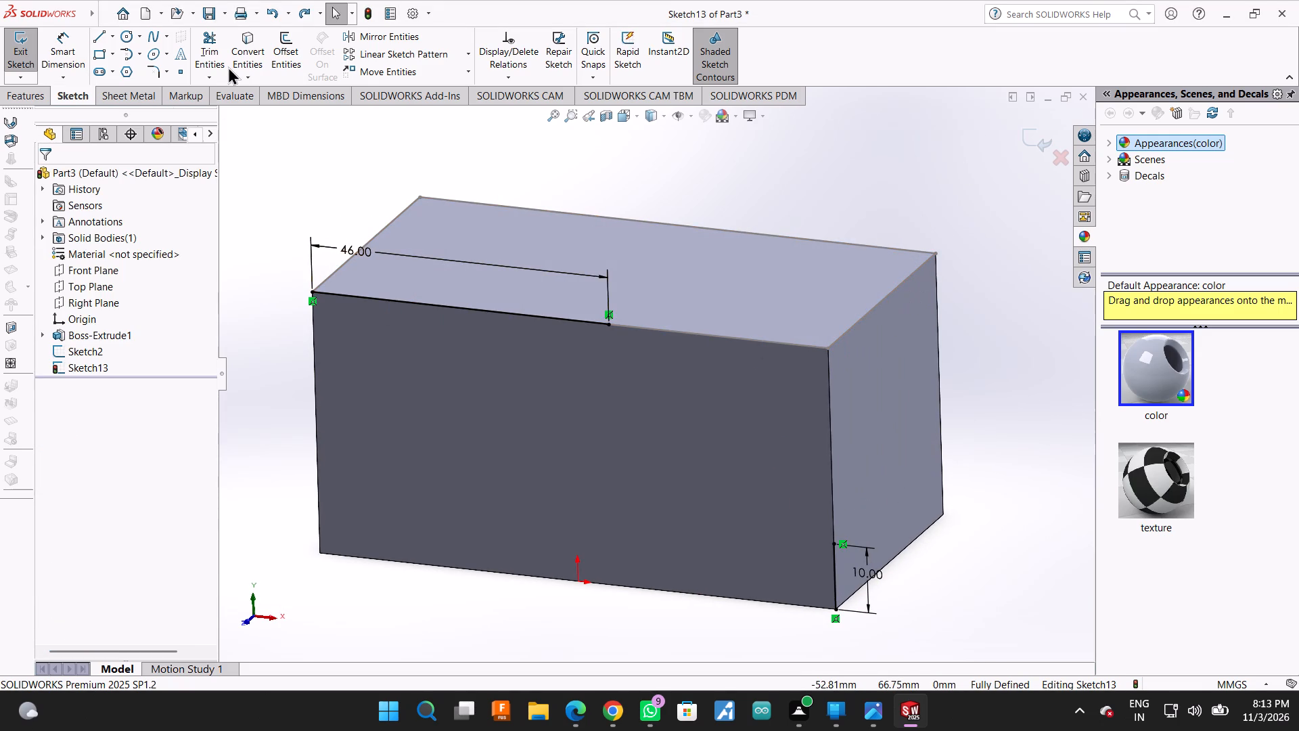
click(21, 93)
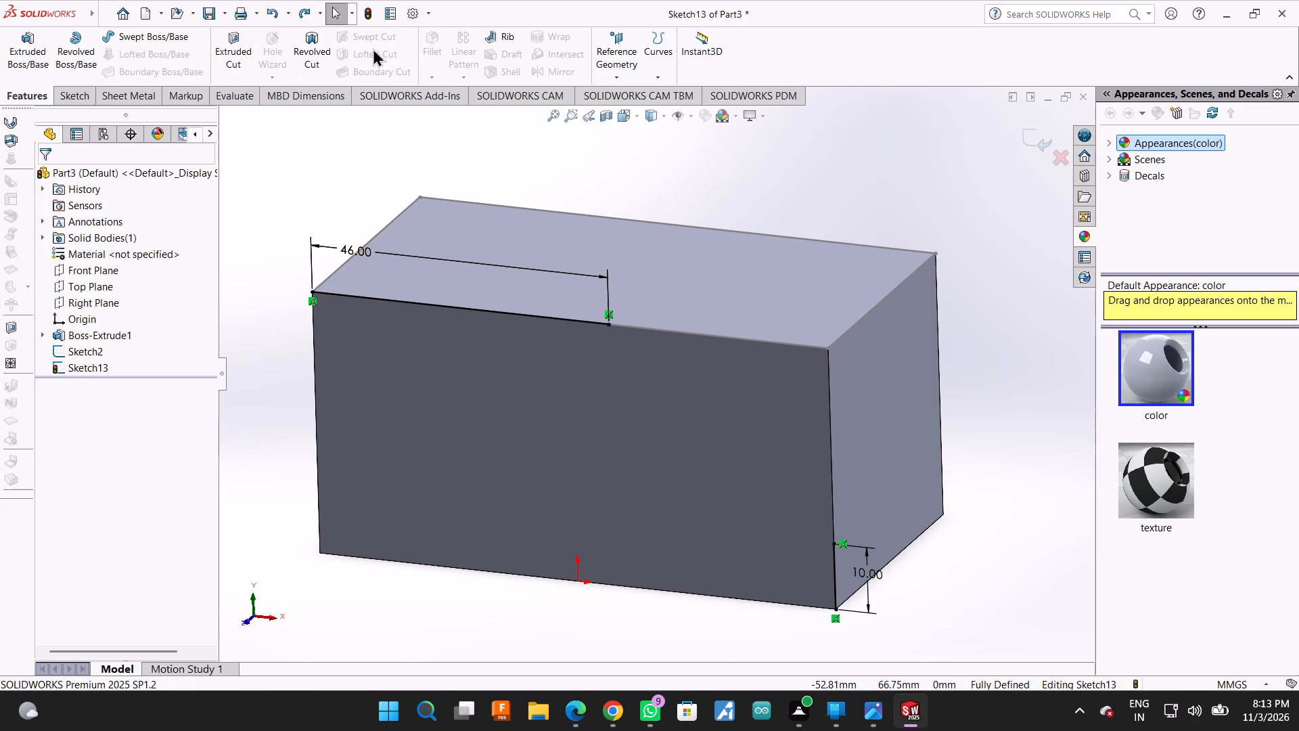
middle_drag(969, 351, 999, 326)
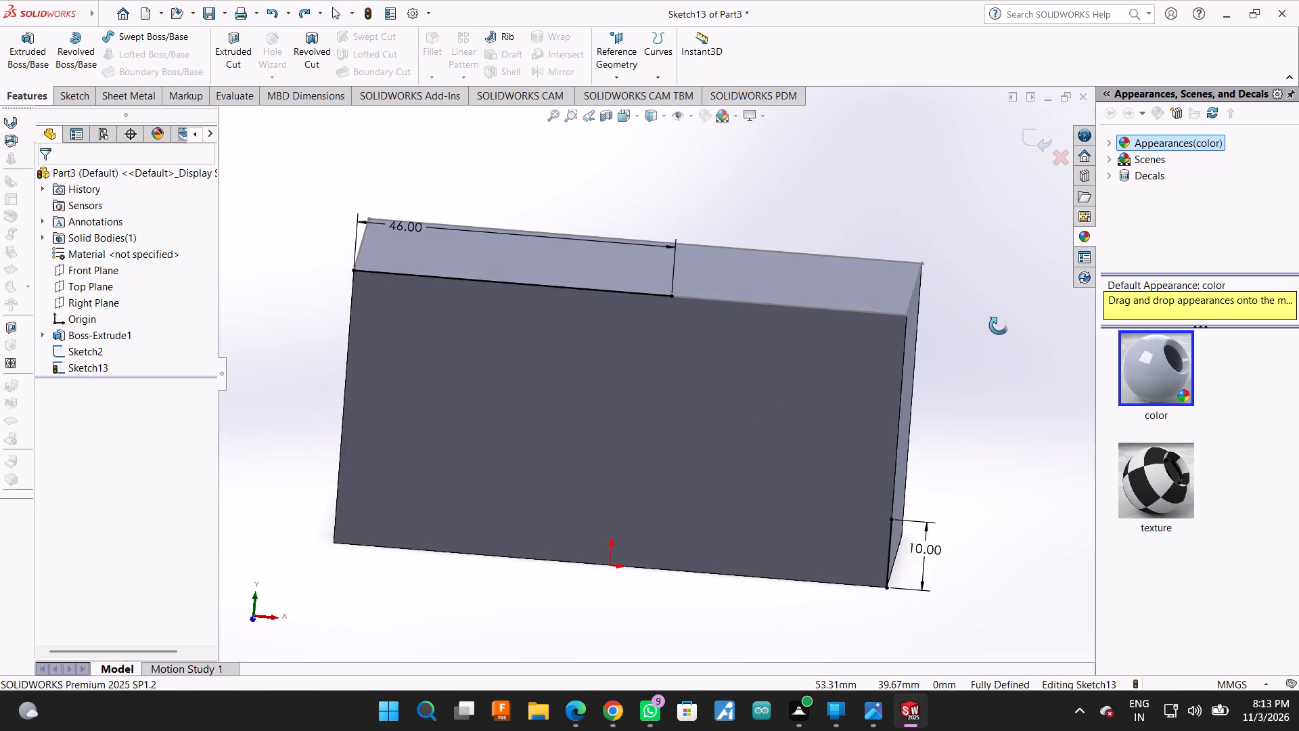
middle_drag(999, 326, 992, 320)
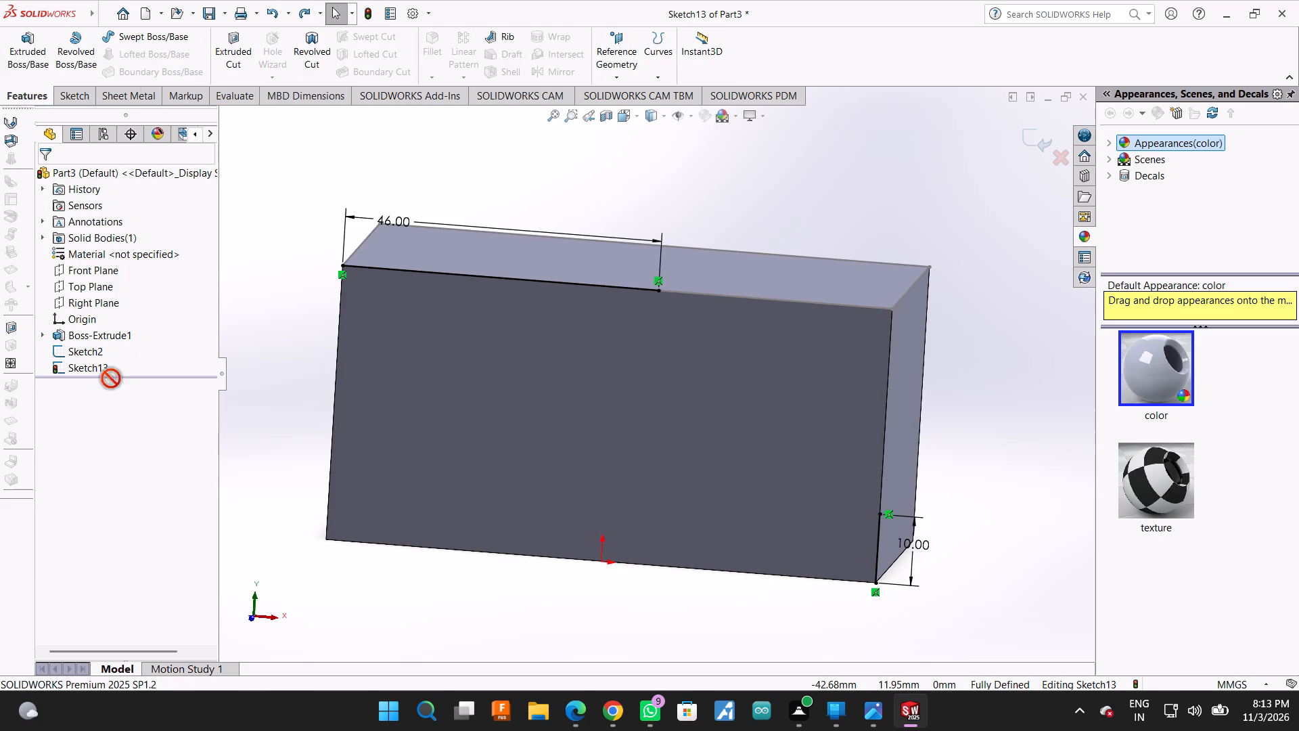
right_click(112, 338)
key(Escape)
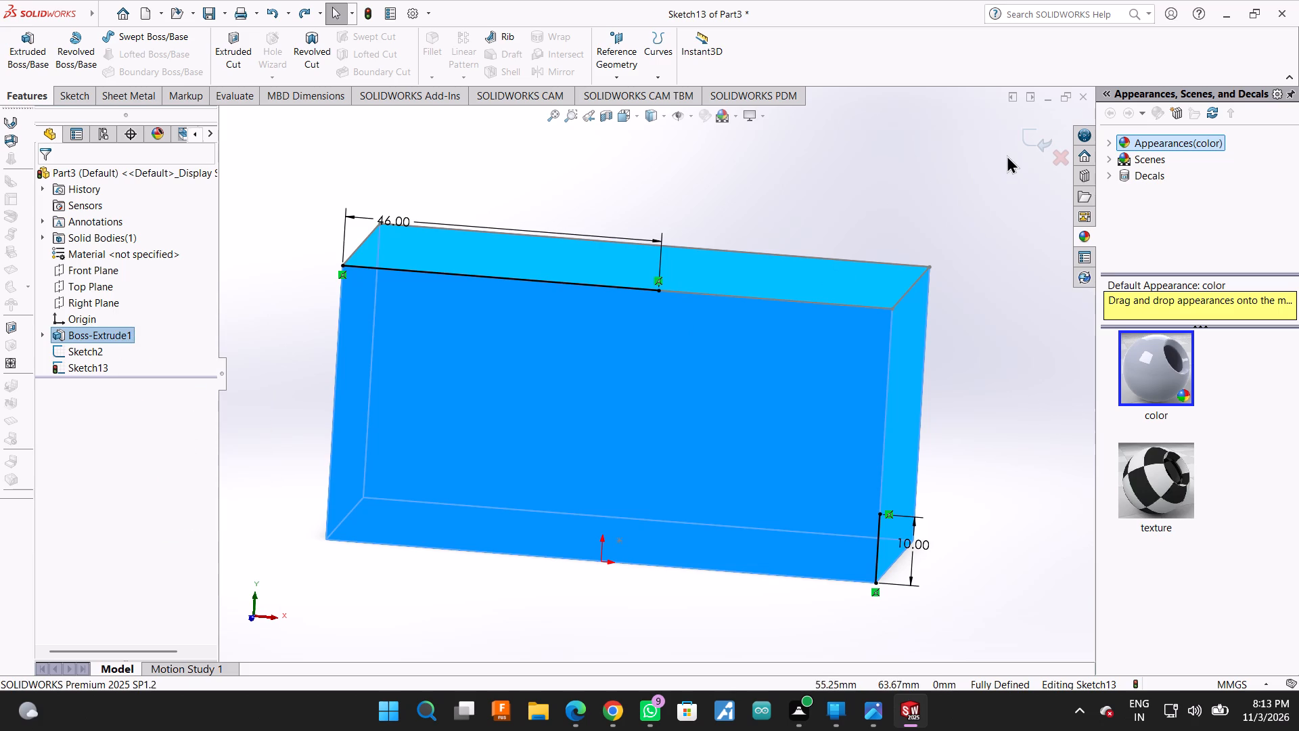
click(1016, 145)
click(1053, 133)
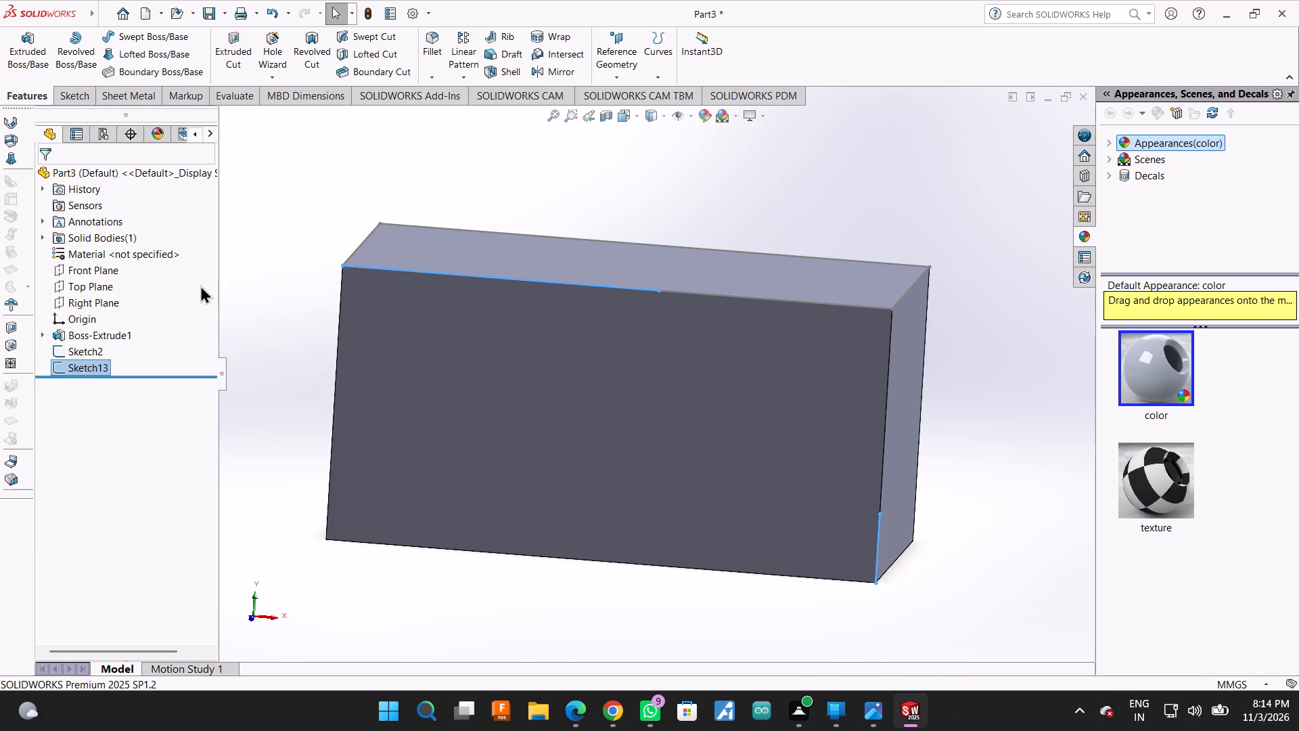
right_click(95, 340)
click(126, 416)
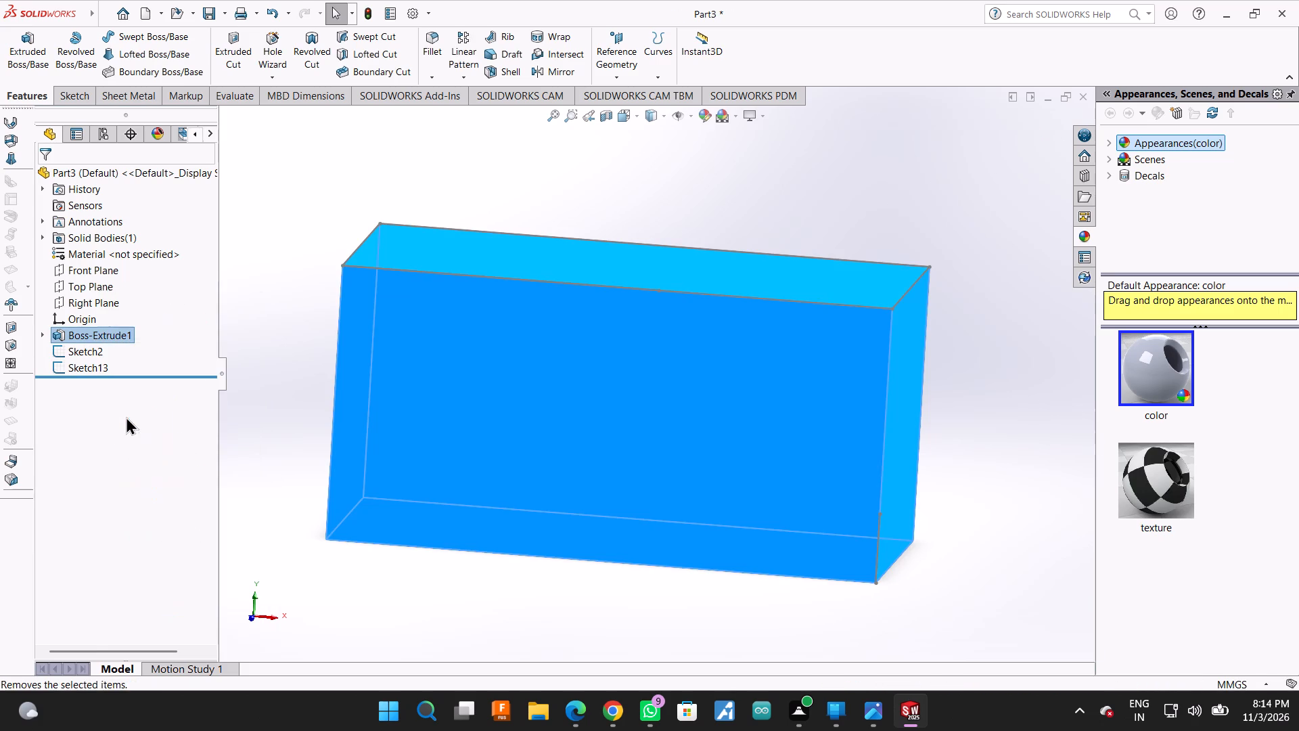
click(748, 256)
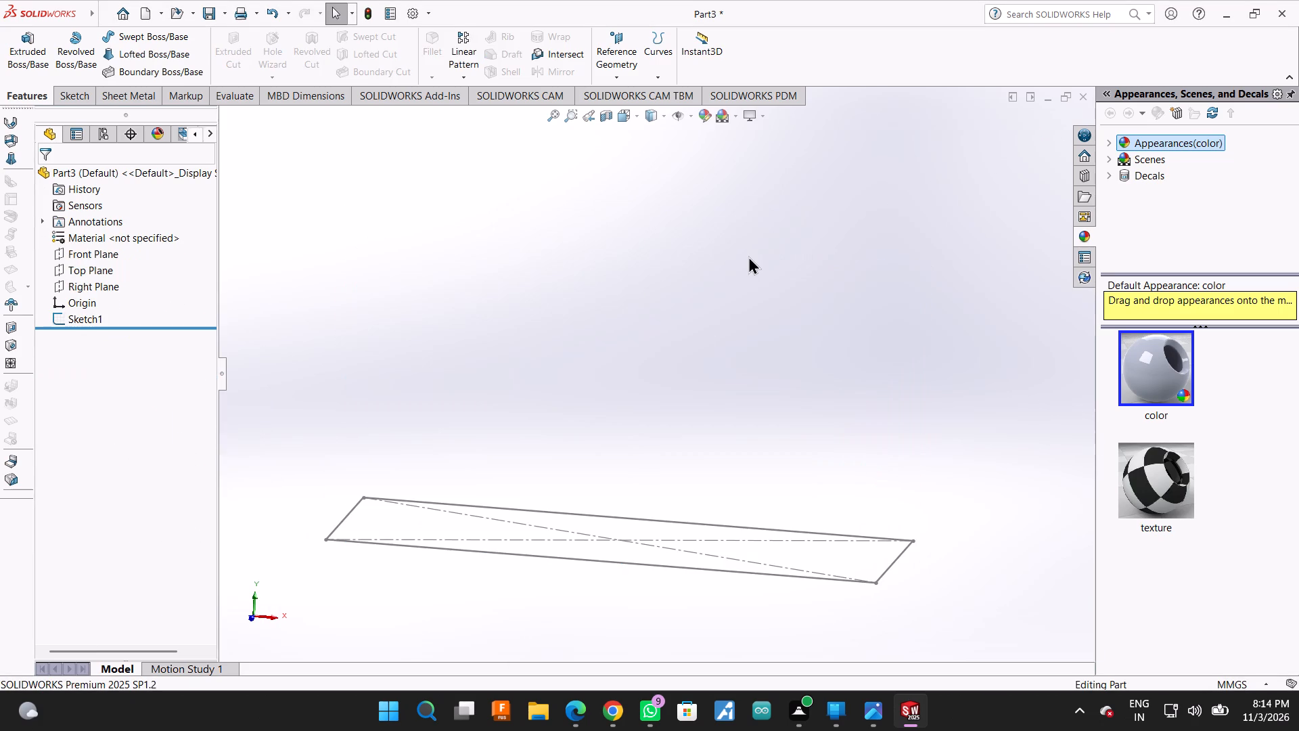
Delete Sketch1, the leftover base rectangle sketch.
right_click(76, 321)
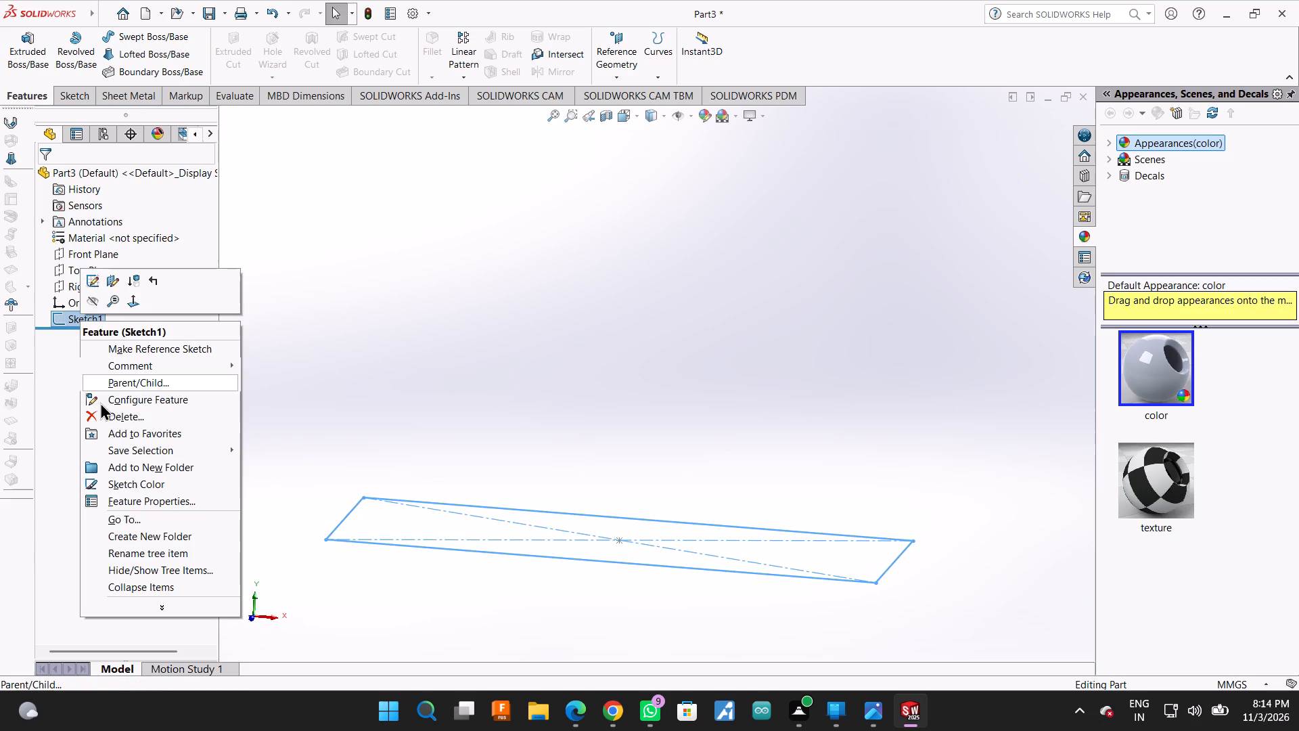
click(101, 409)
click(747, 263)
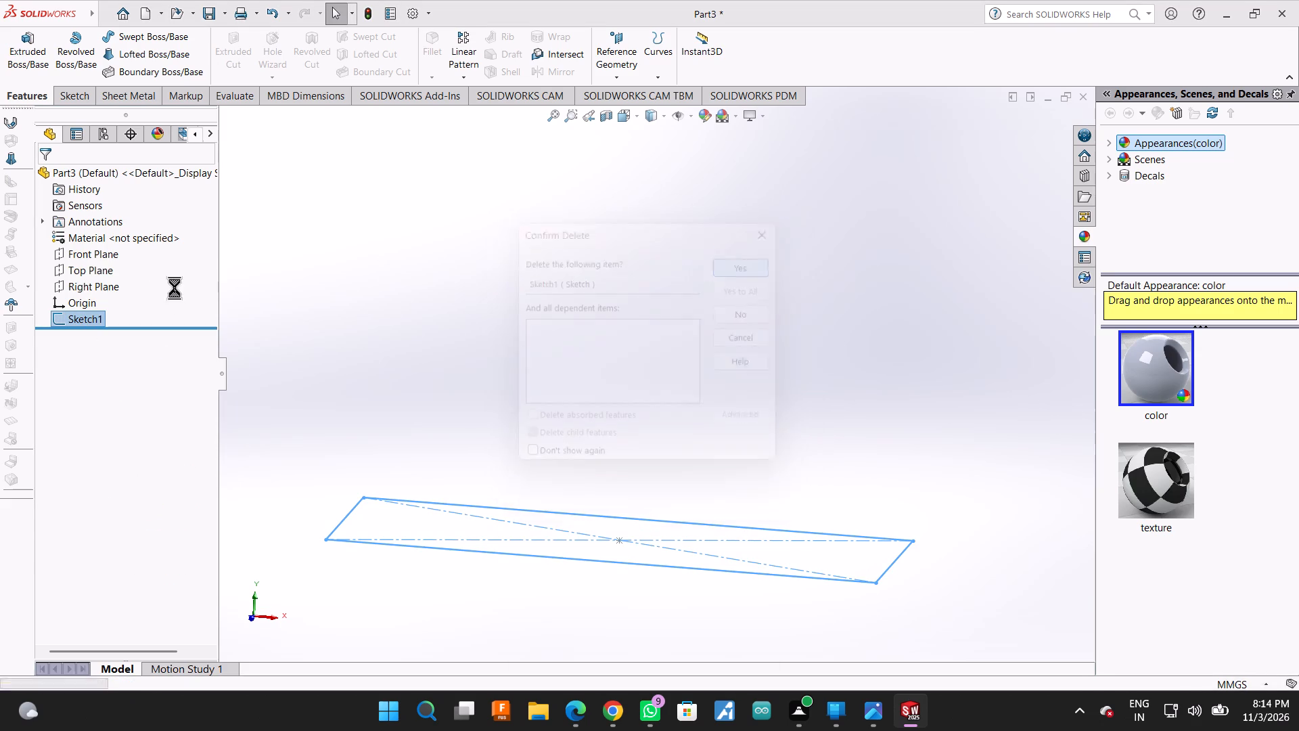
Start a new sketch on the Front Plane.
click(119, 261)
click(138, 238)
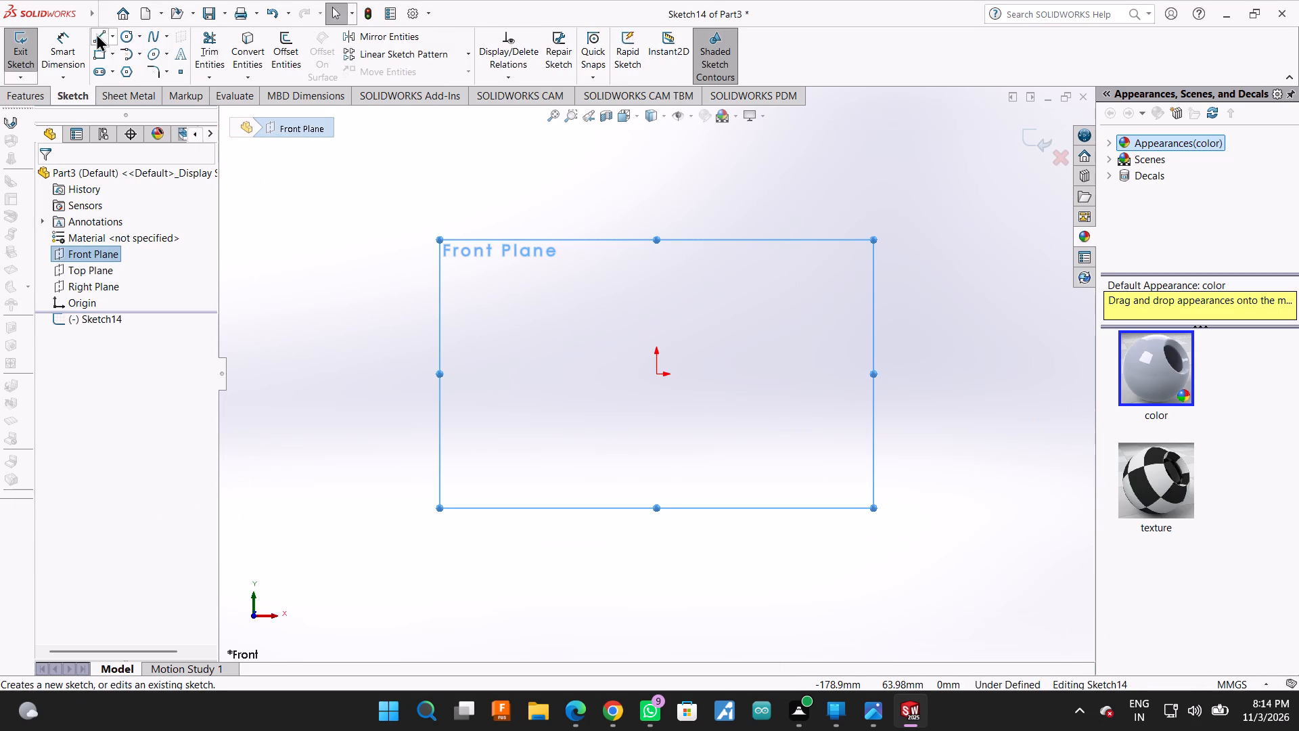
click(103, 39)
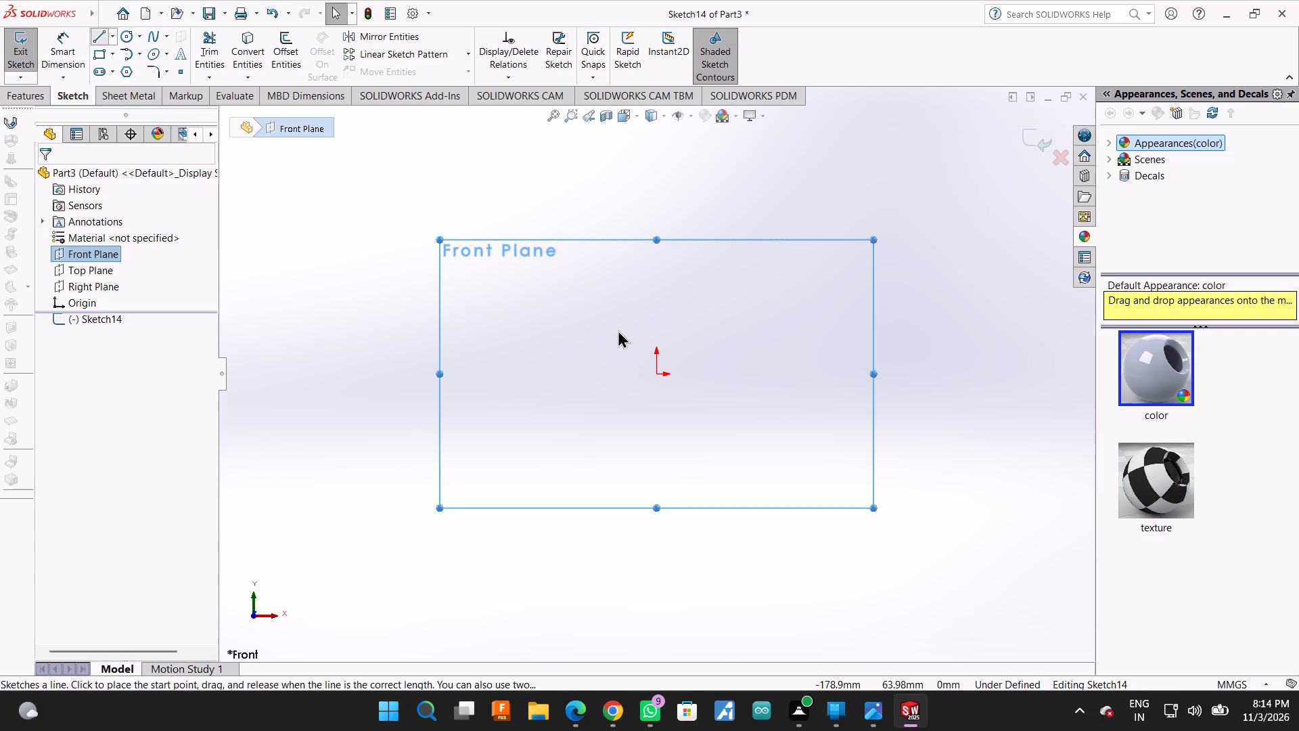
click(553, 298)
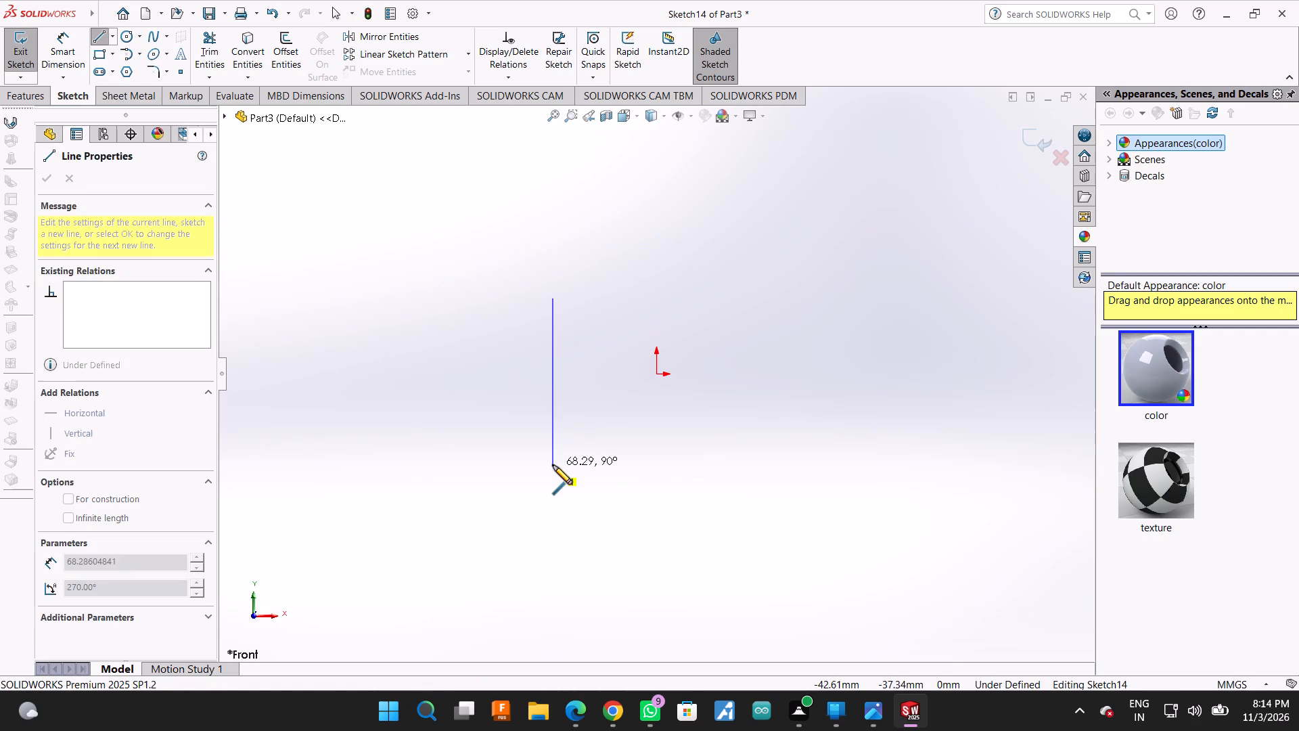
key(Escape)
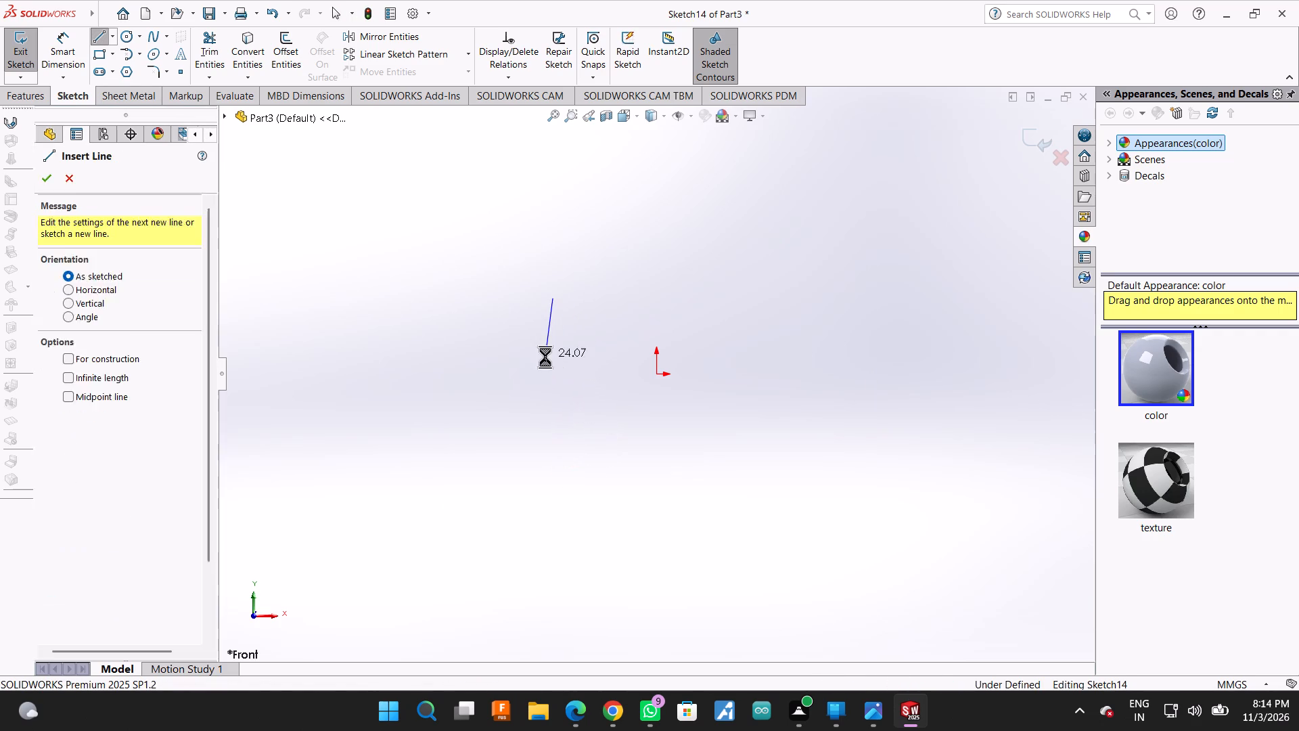
Draw a horizontal midpoint line about 192 mm long centred on the origin.
click(114, 39)
click(120, 83)
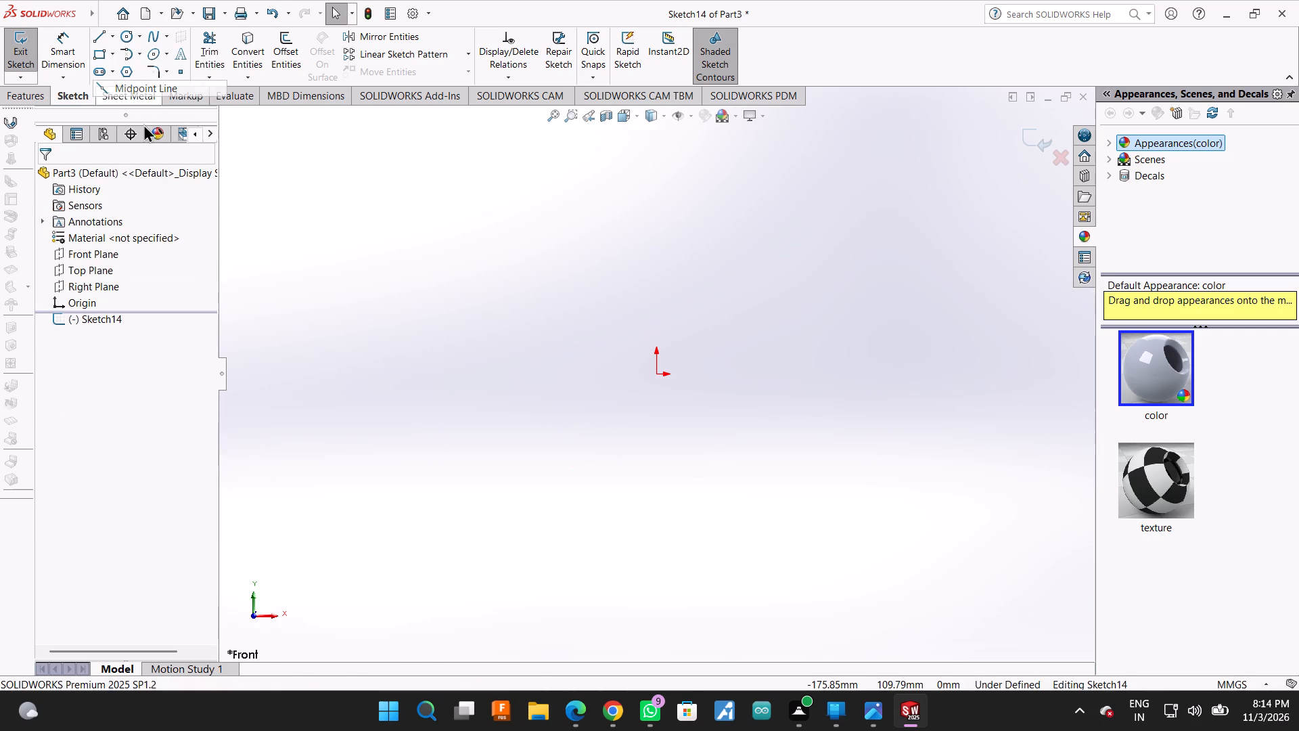
click(658, 372)
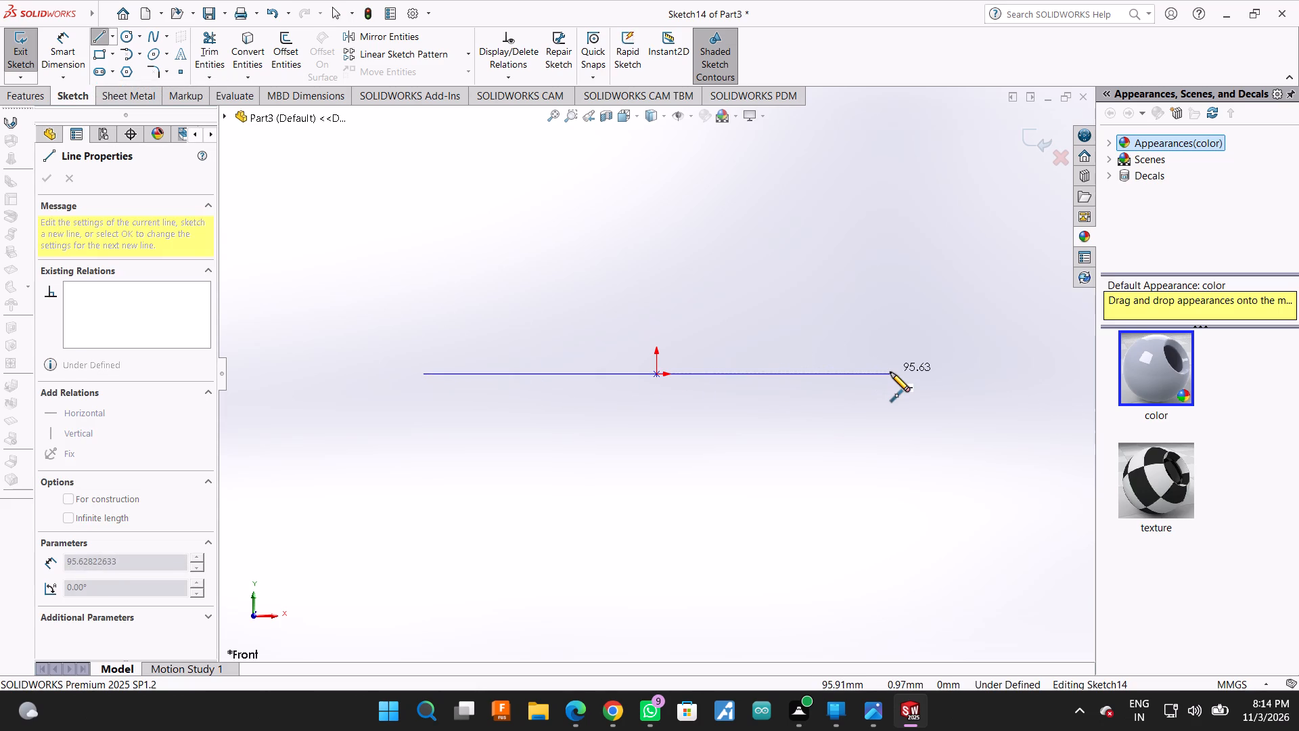
click(890, 372)
Dimension the horizontal base line to 80 mm.
drag(62, 50, 76, 47)
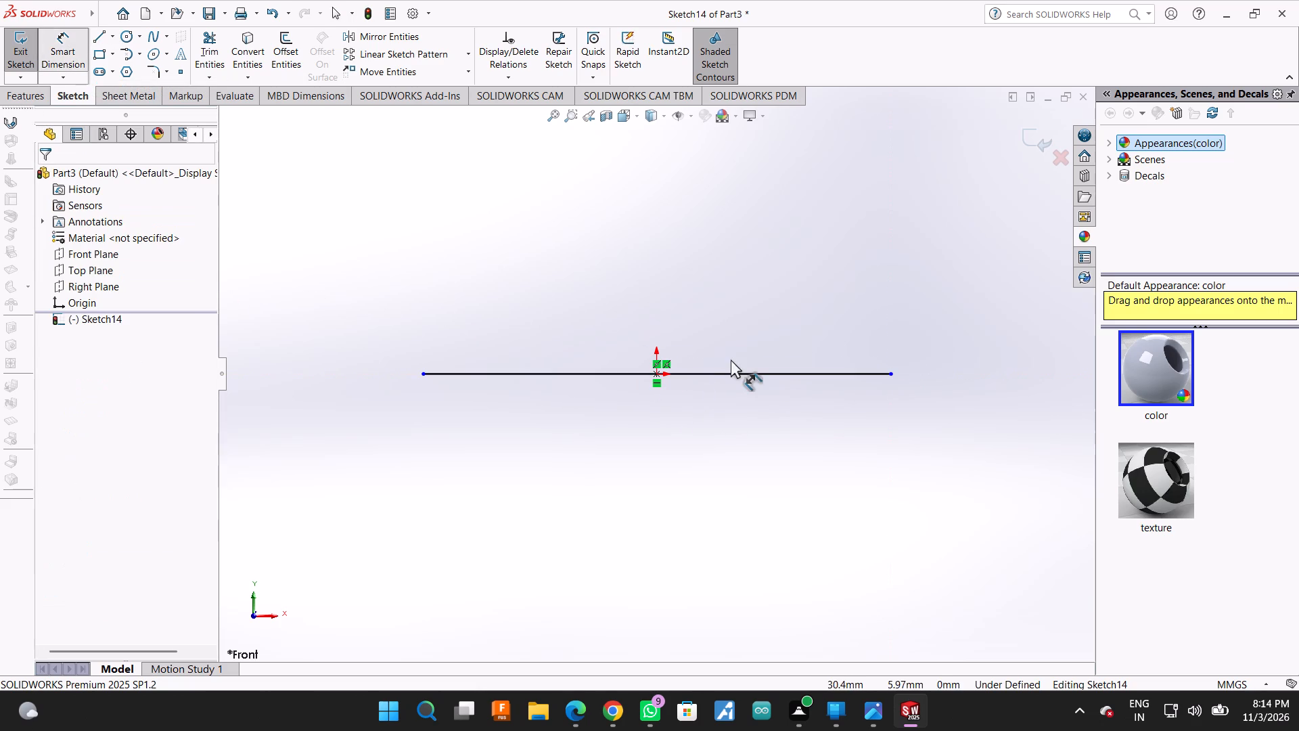
click(731, 376)
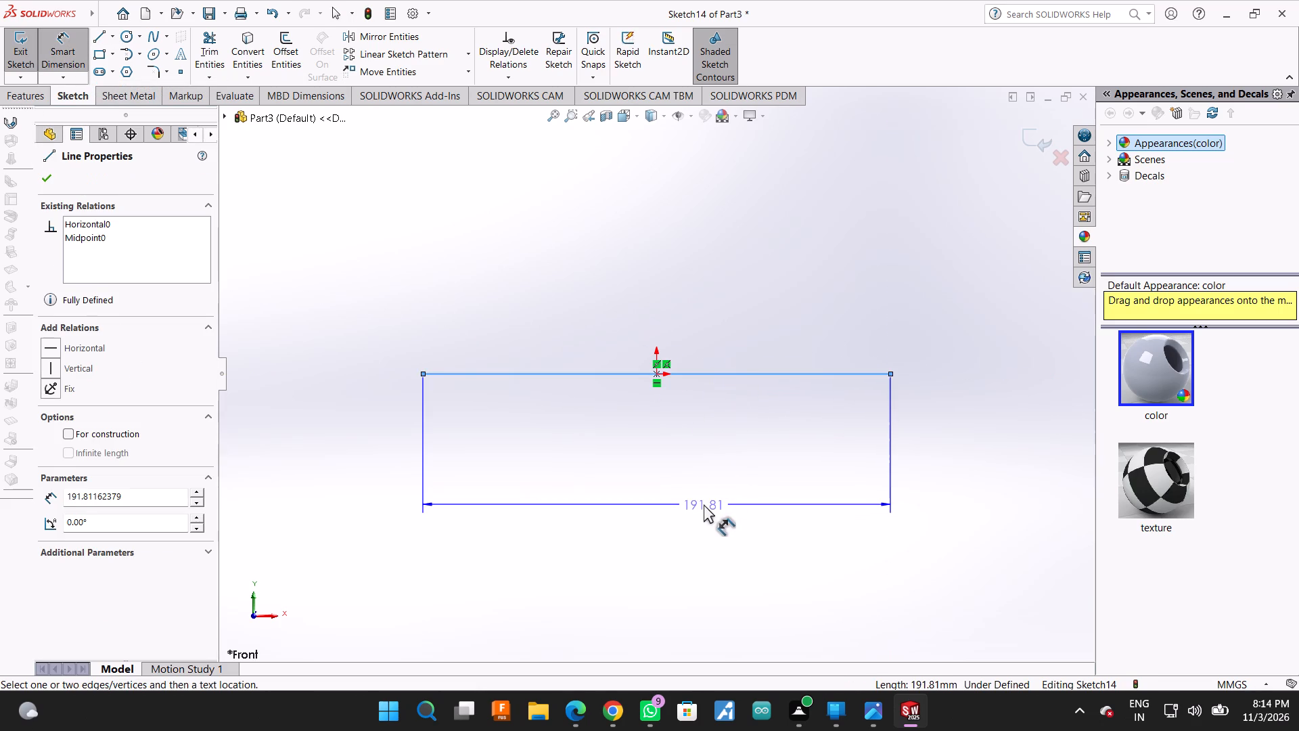
click(704, 504)
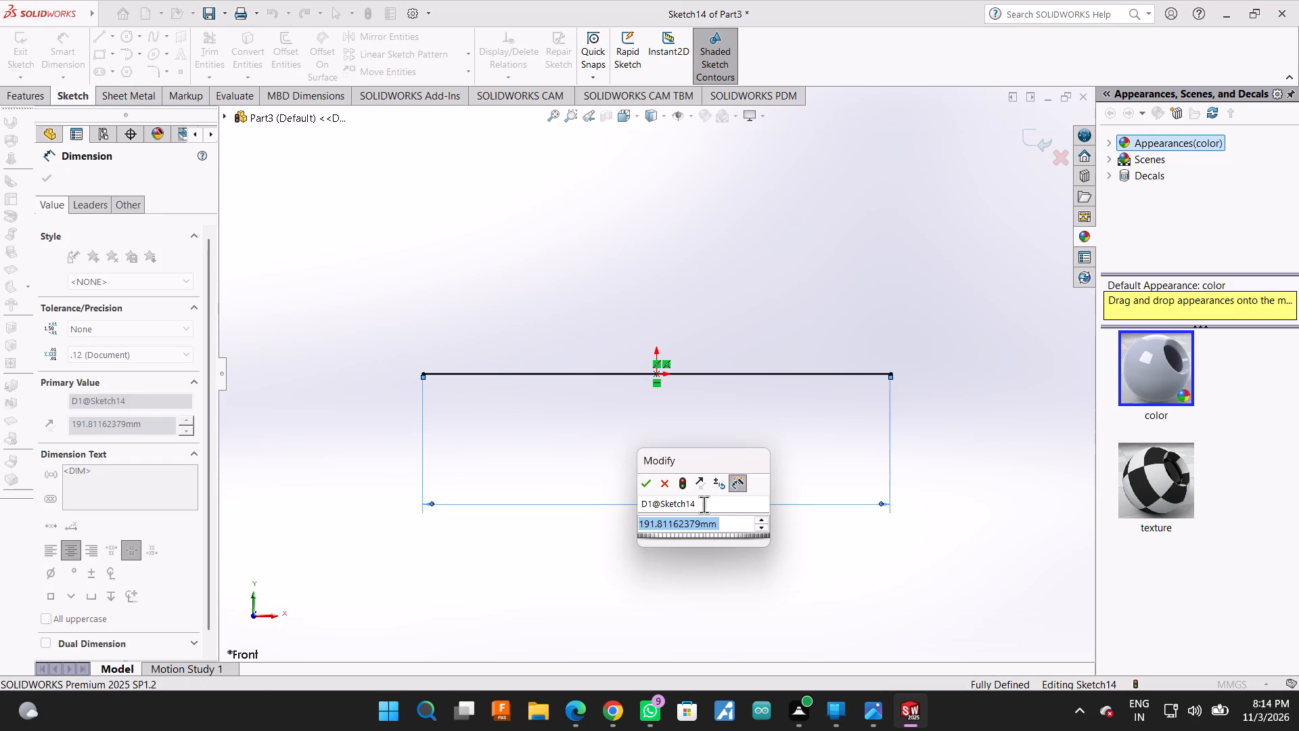
text(80)
key(Return)
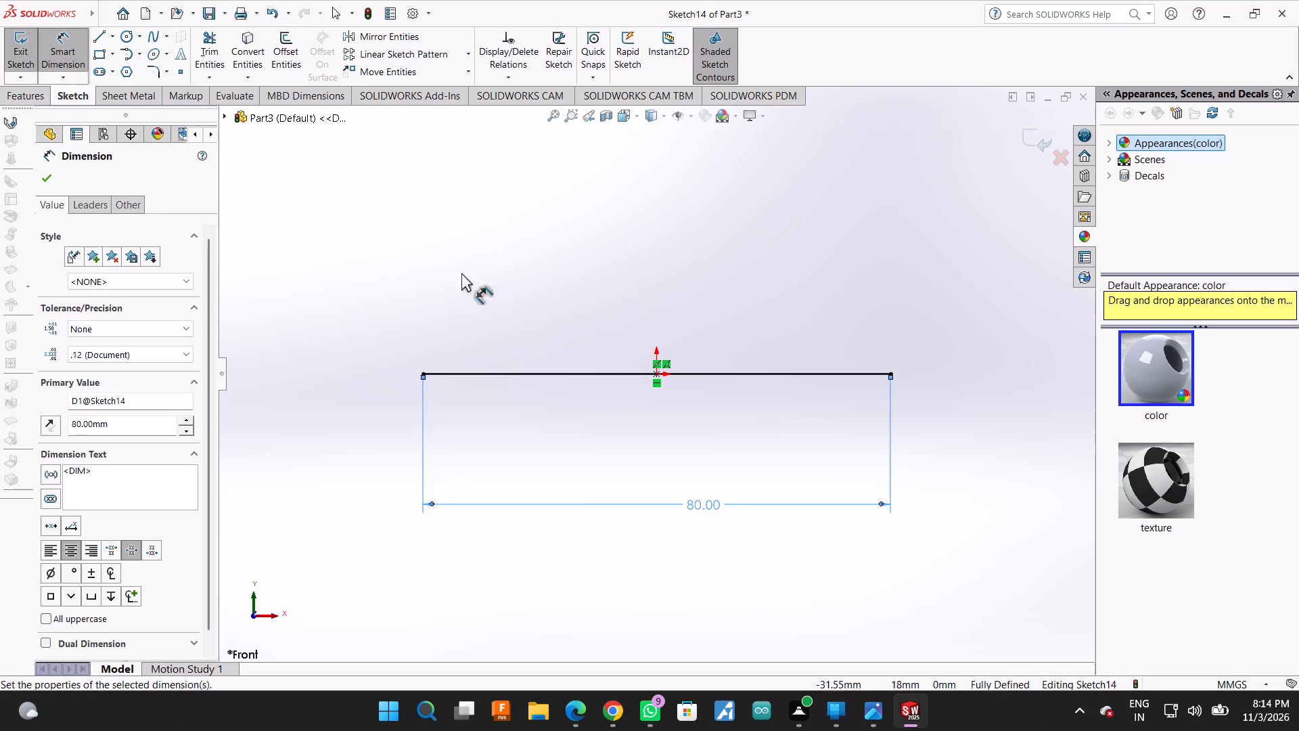
click(53, 180)
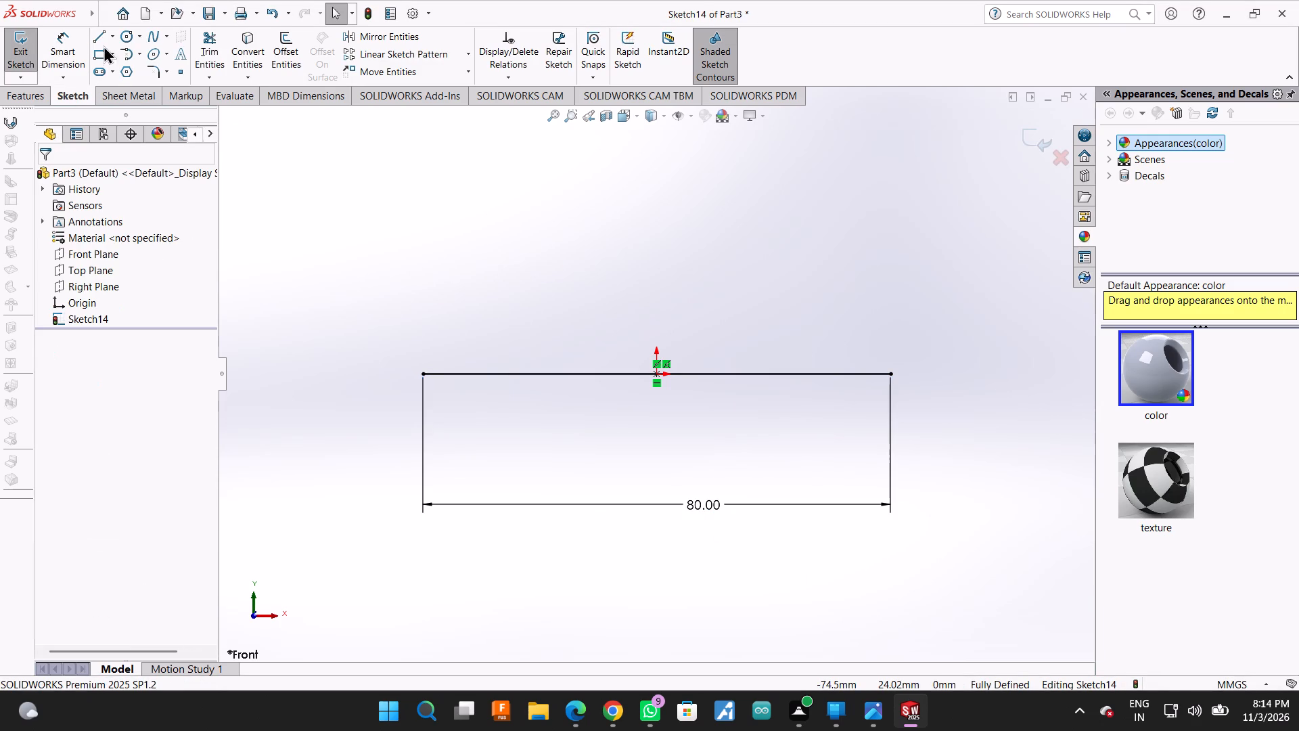
Draw two vertical sides about 35 mm high and a top line to close a rectangle above the 80 mm base line.
click(99, 33)
click(422, 374)
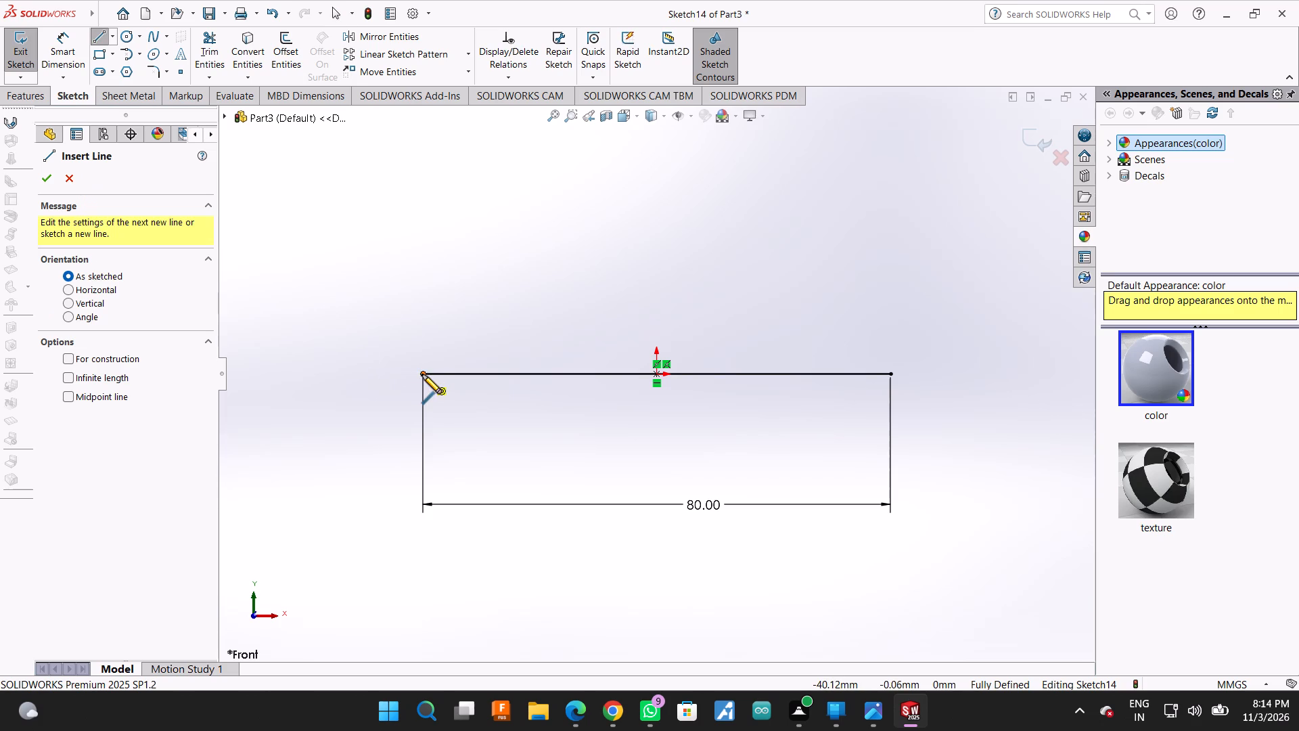
click(422, 171)
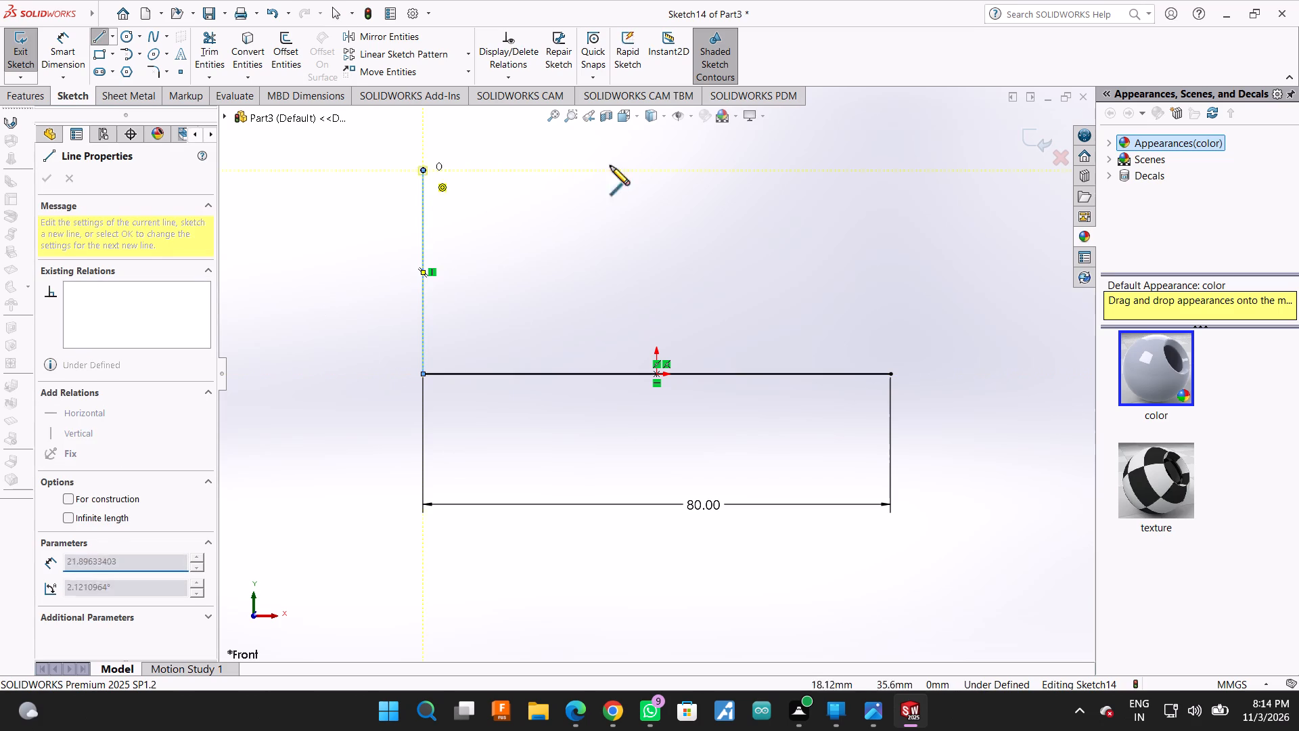
click(888, 170)
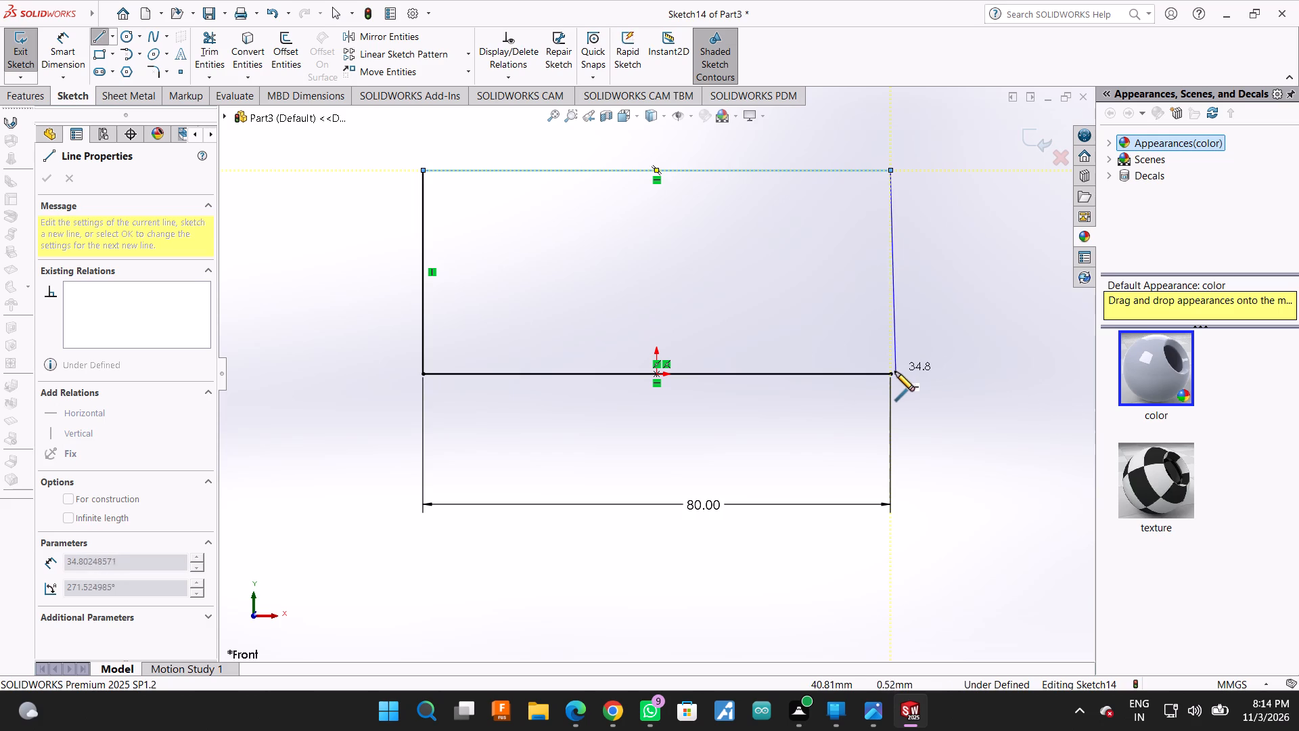
click(894, 372)
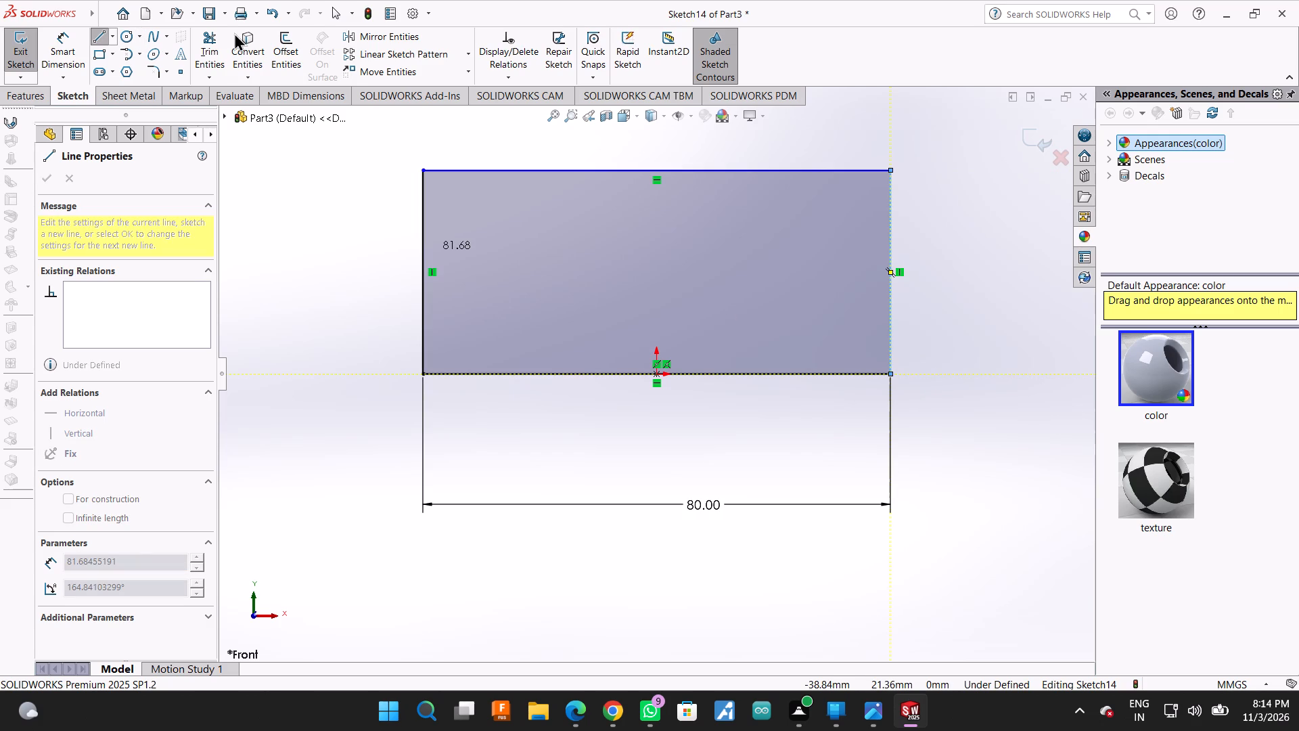
click(220, 39)
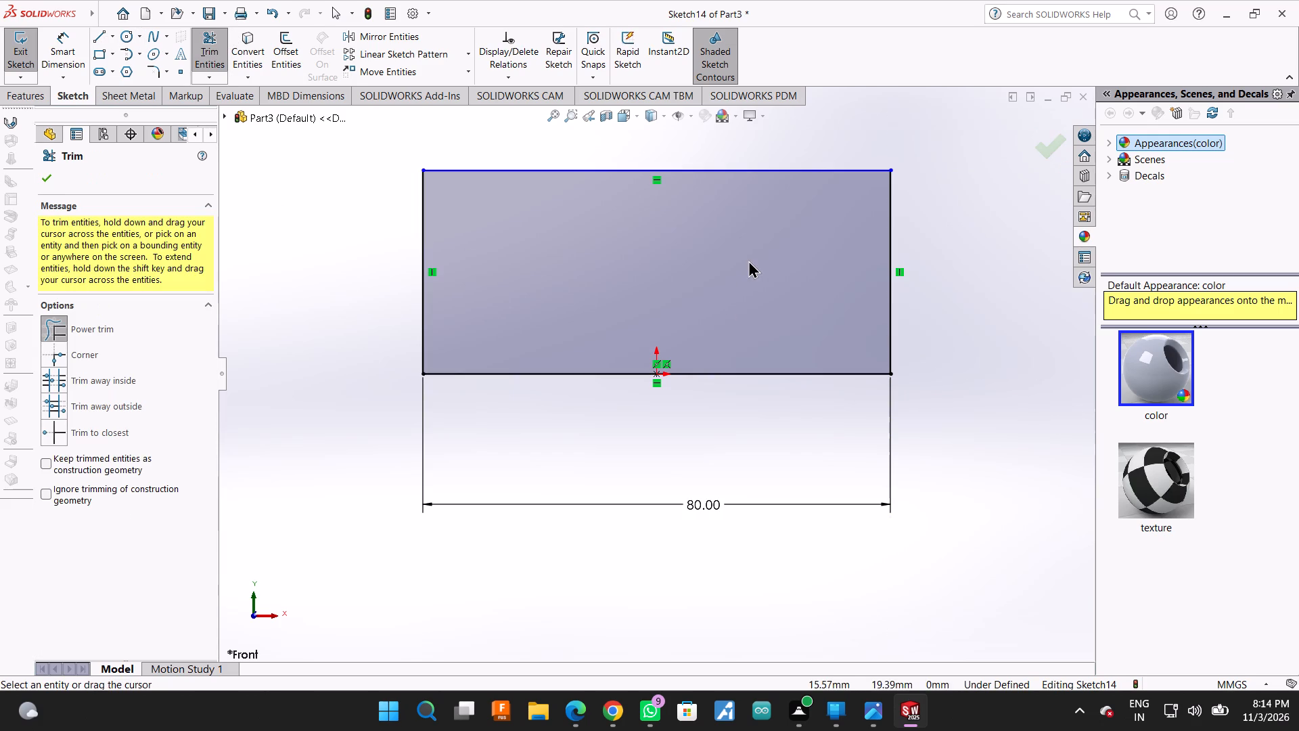
Dimension the rectangle's left side to 40 mm.
scroll(873, 172, up, 1)
click(65, 39)
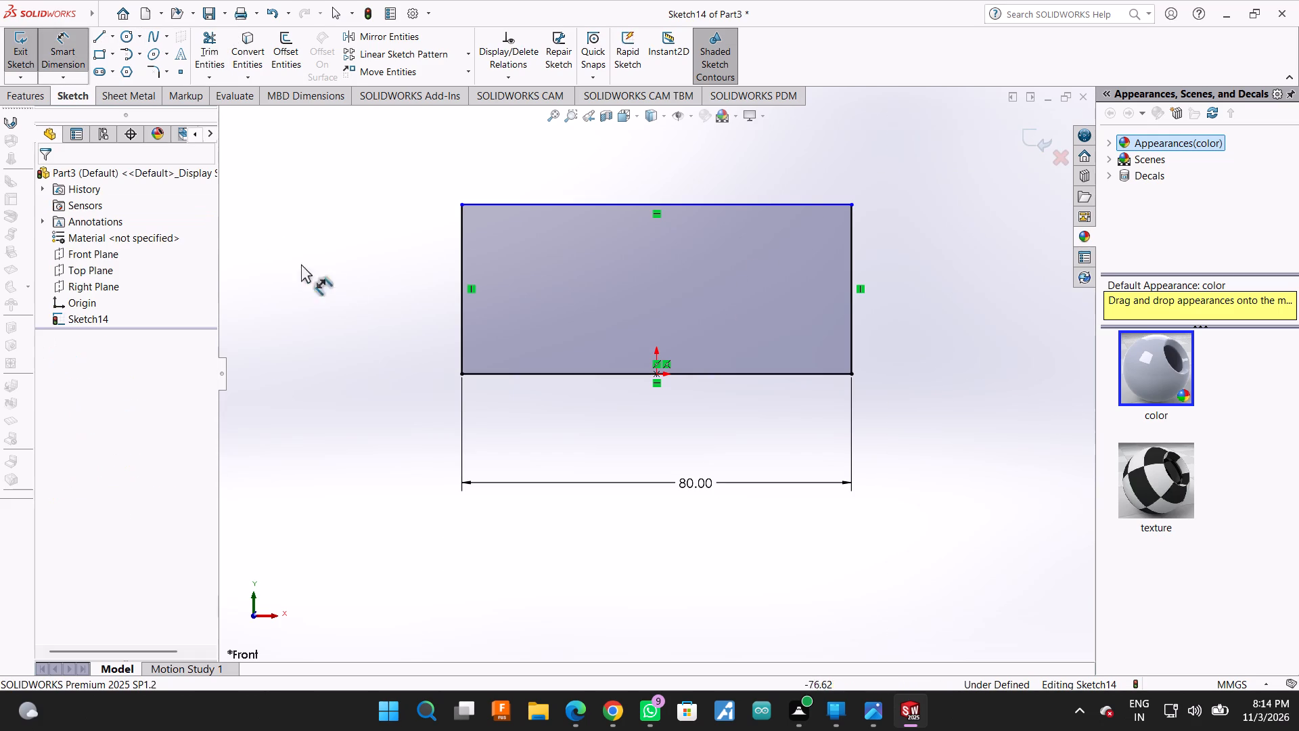
click(463, 273)
click(413, 266)
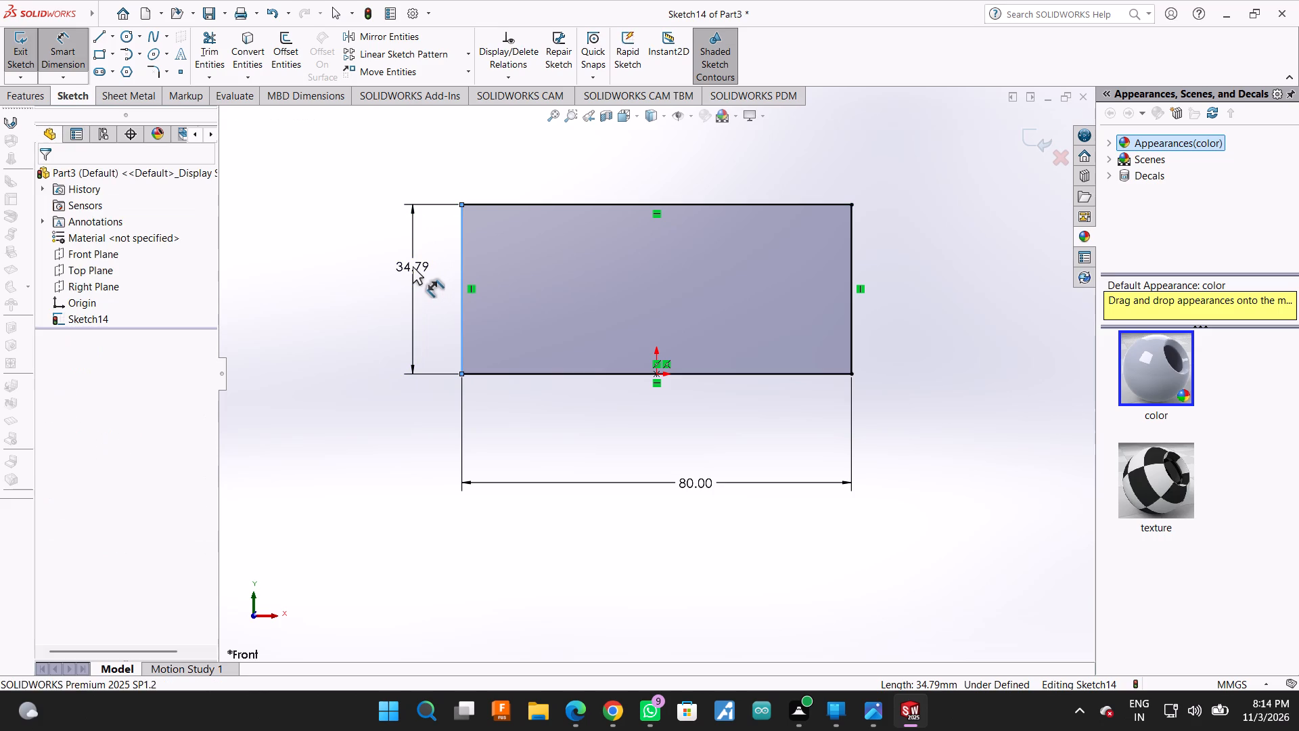
text(40)
key(Return)
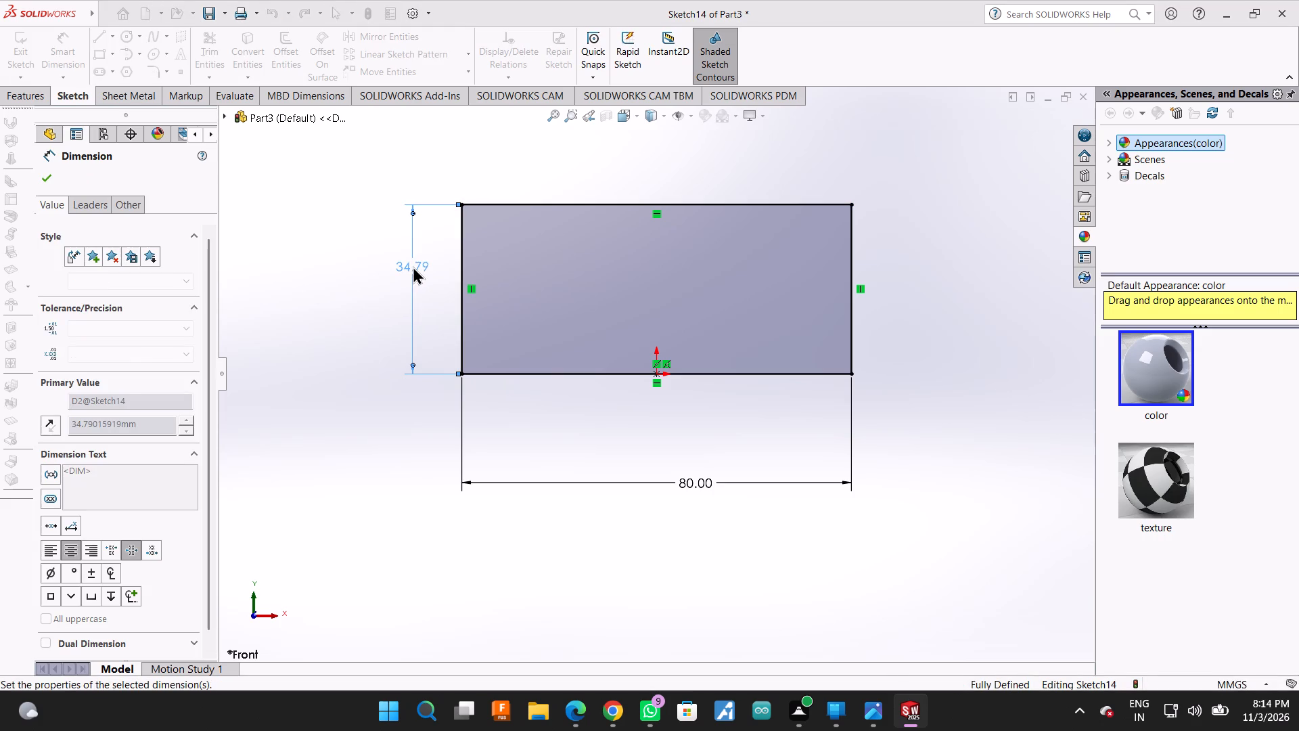
click(38, 178)
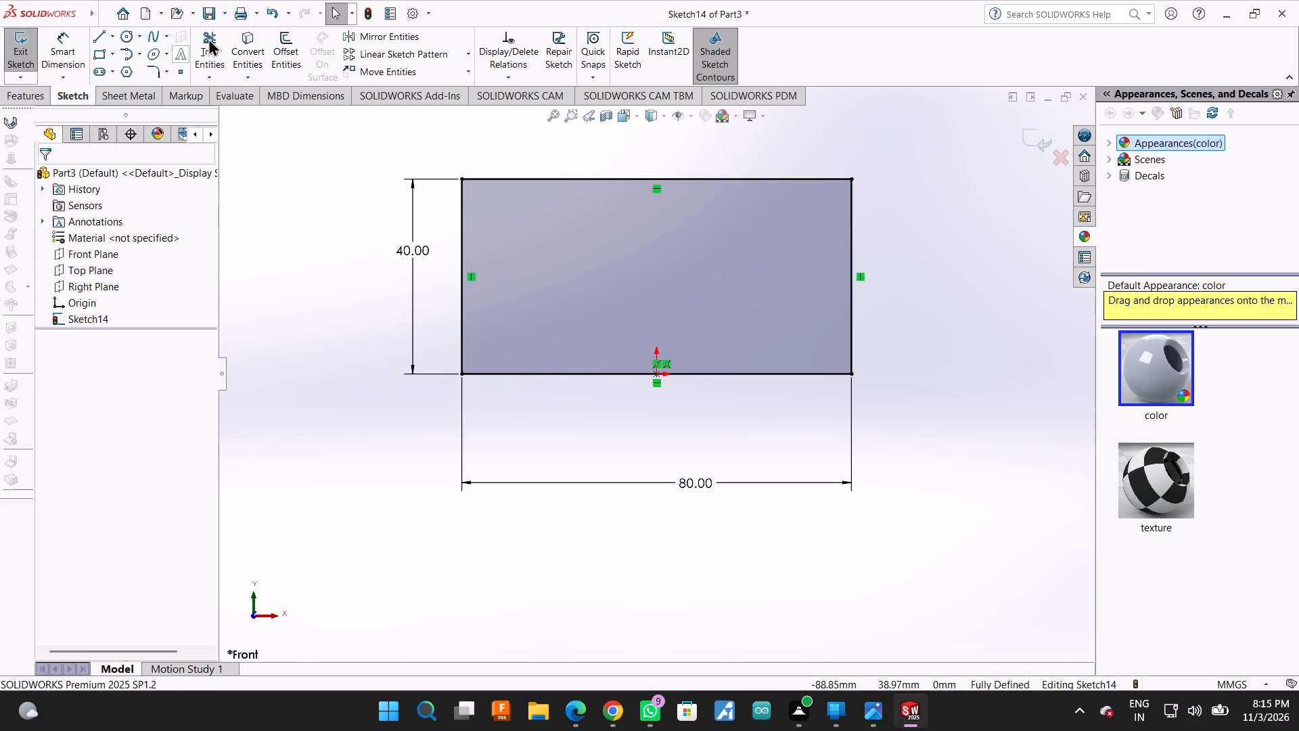
Trim away the rectangle's top line and right side, leaving the left side and base.
click(208, 38)
drag(739, 160, 858, 244)
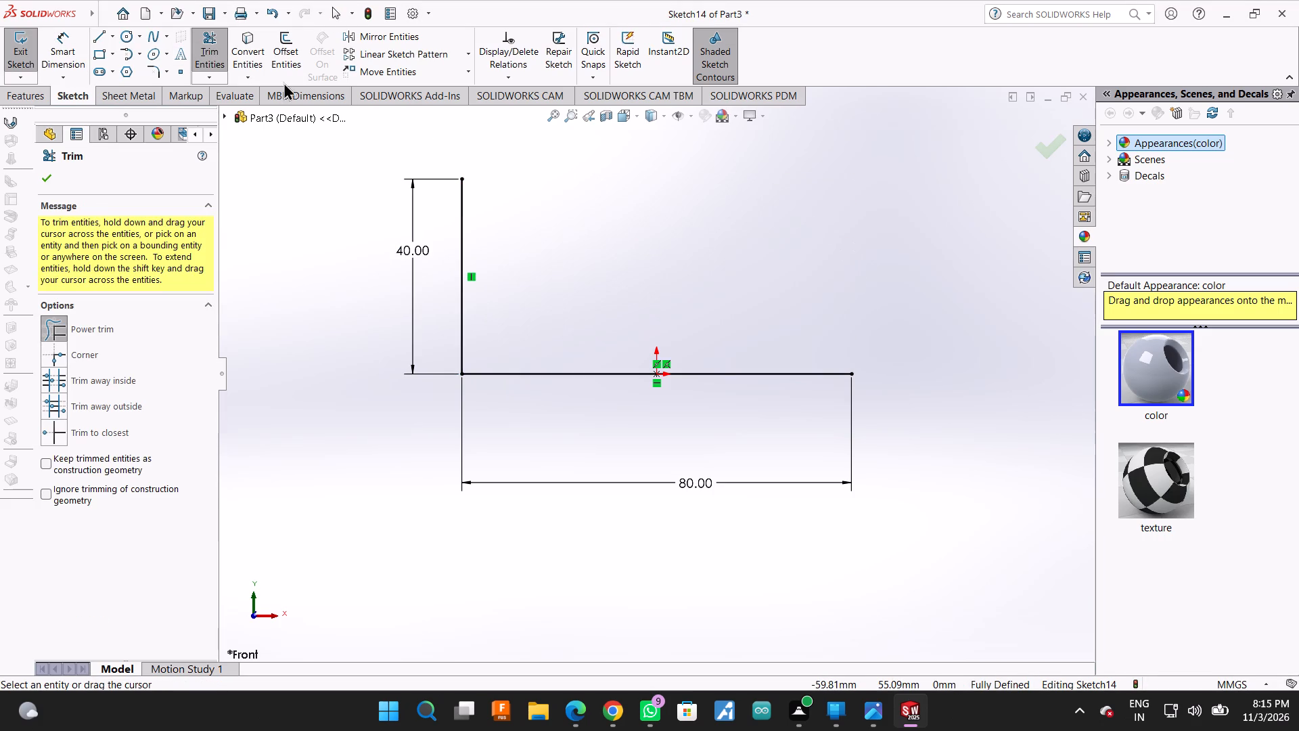
Draw a top line about 44 mm long from the left side's upper end and a right side about 10.6 mm high from the base.
click(100, 30)
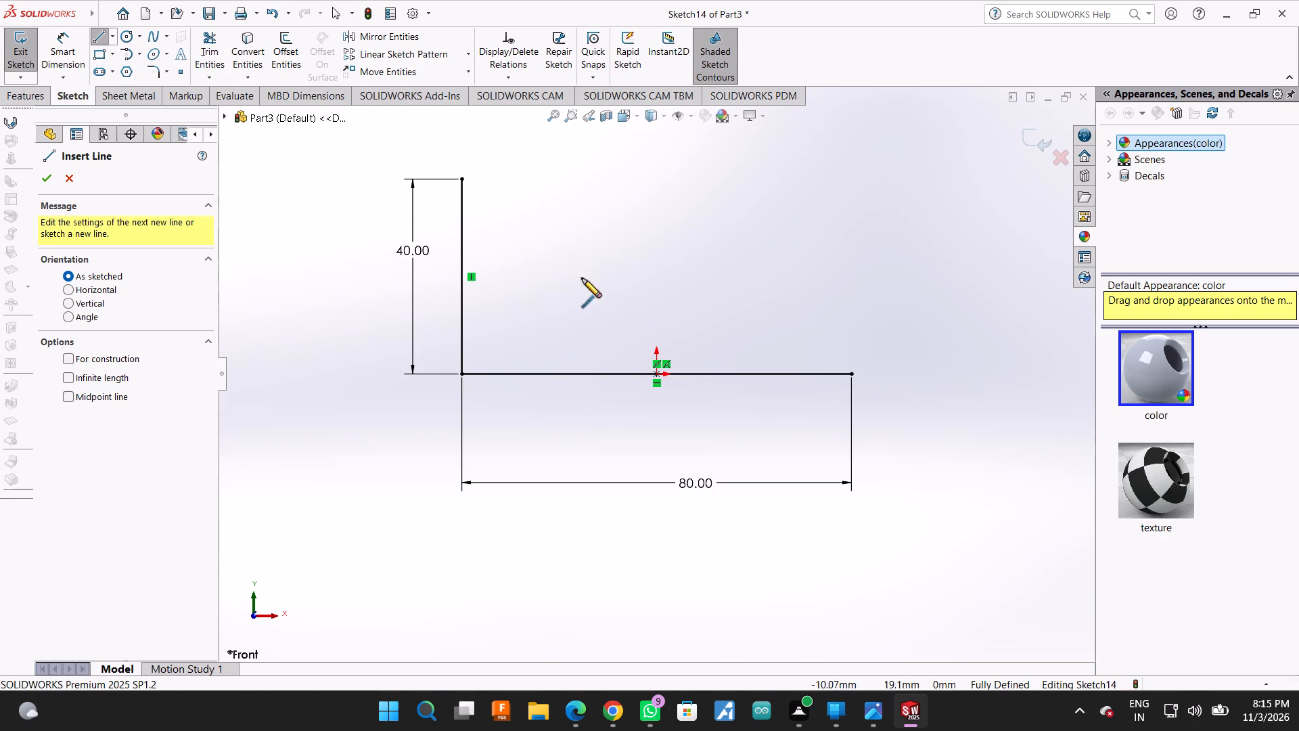
click(463, 179)
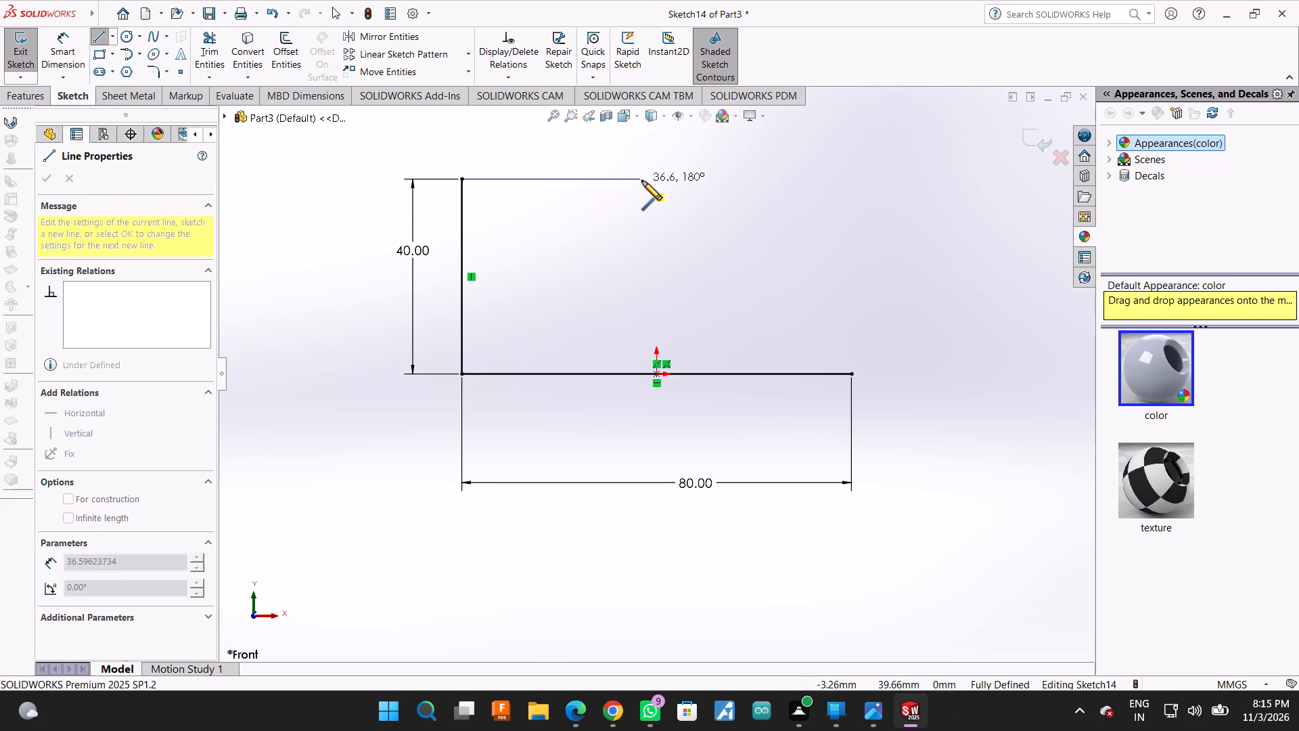
click(676, 179)
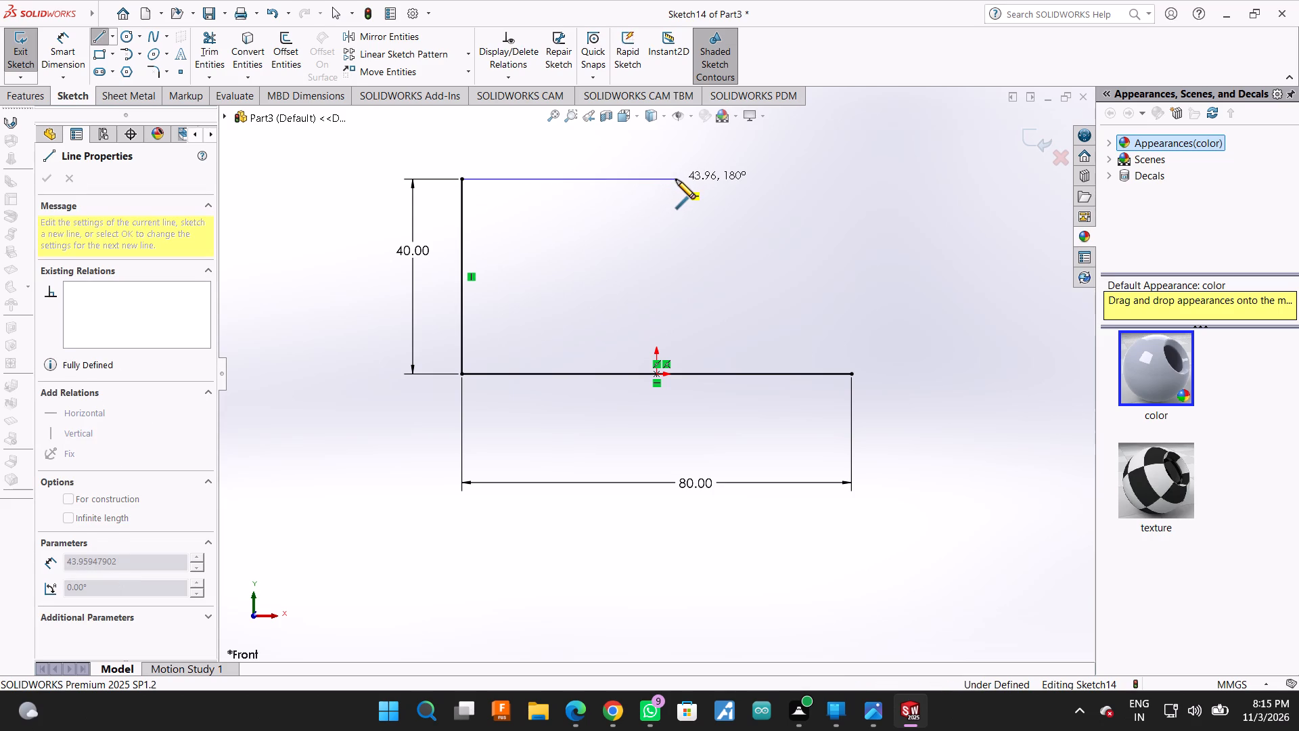
key(Escape)
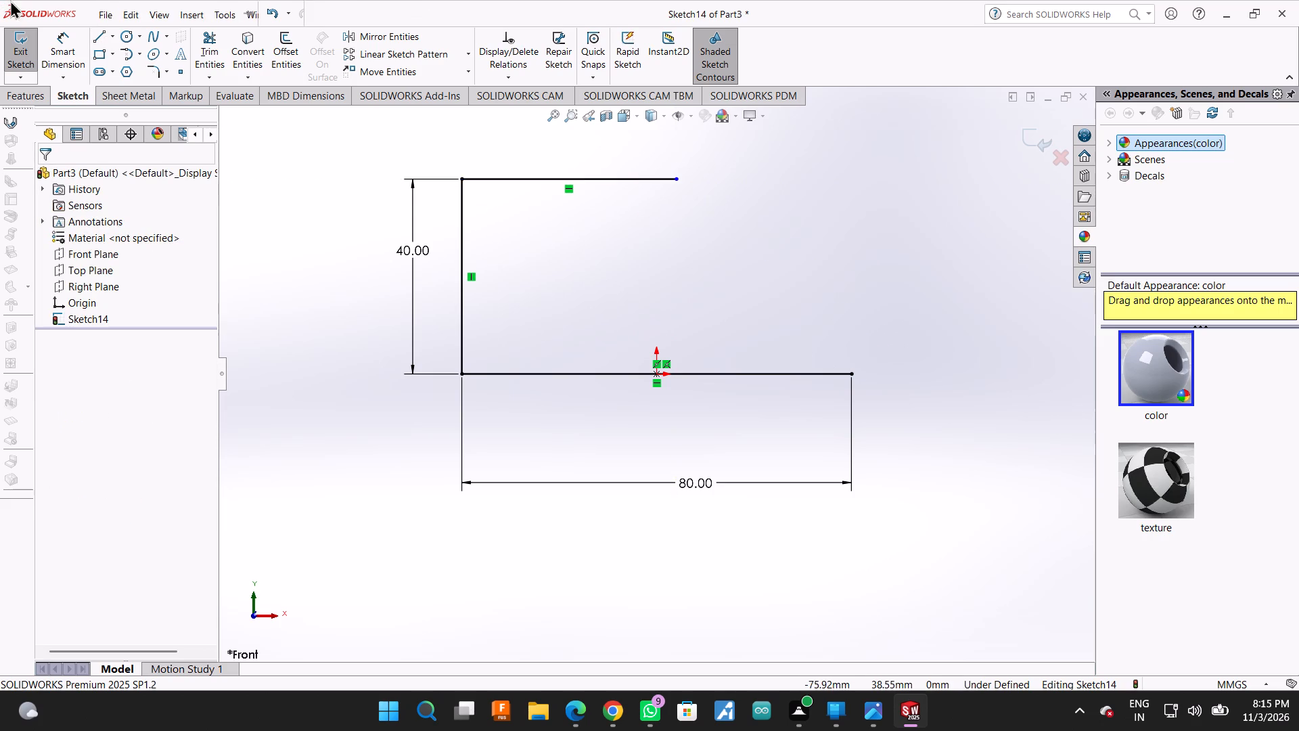
click(94, 36)
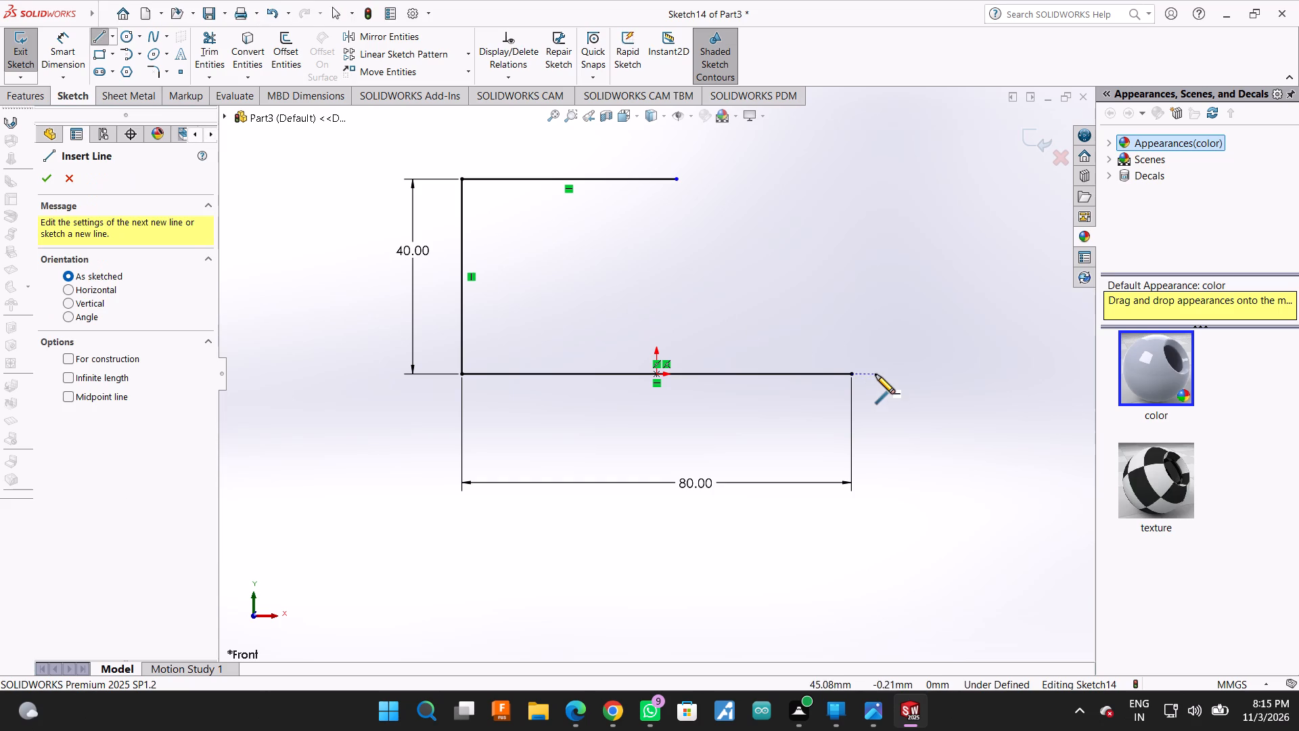
click(851, 374)
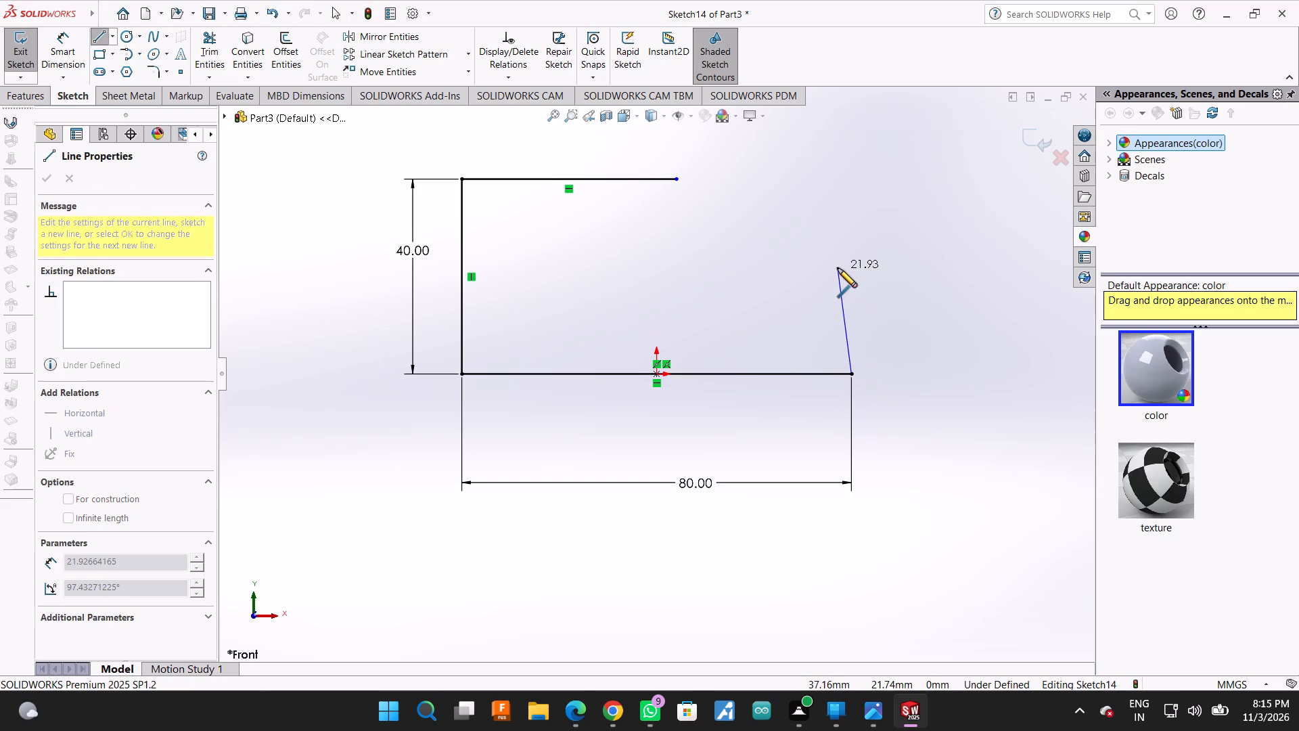
click(851, 322)
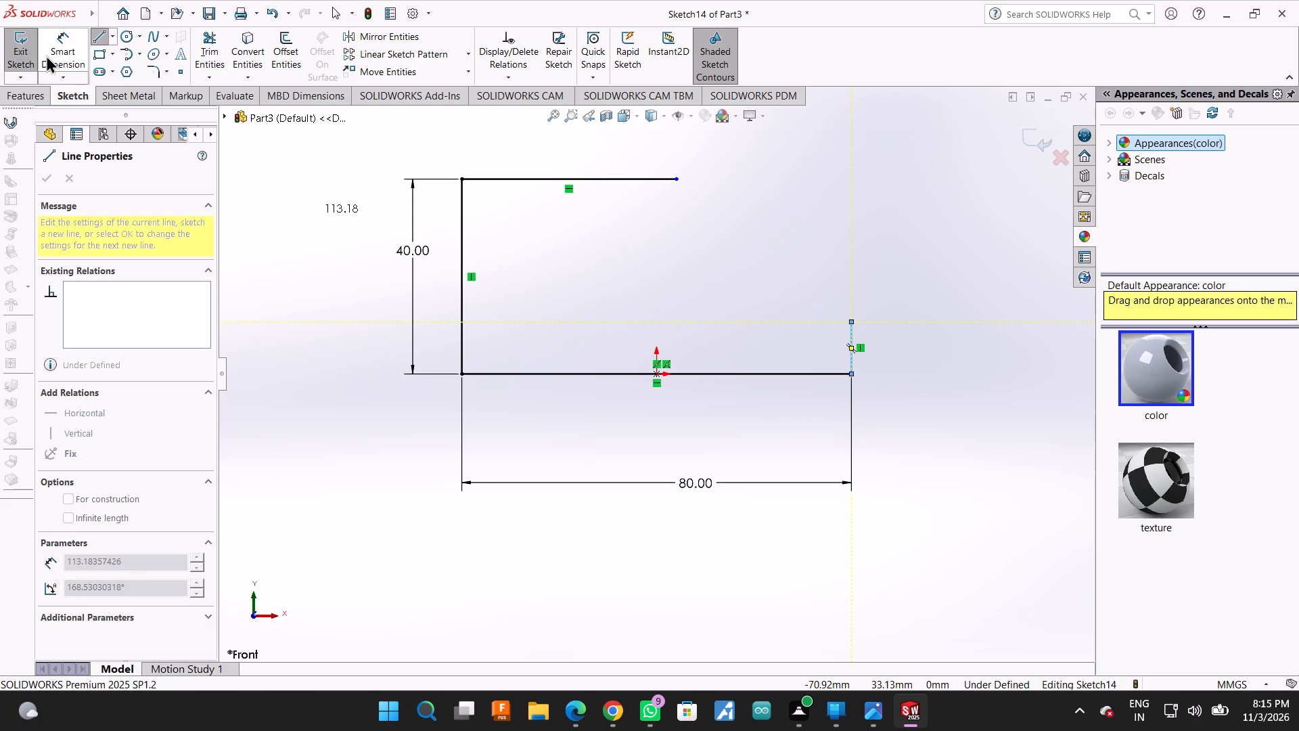
Dimension the short right side to 10 mm.
click(52, 28)
click(851, 345)
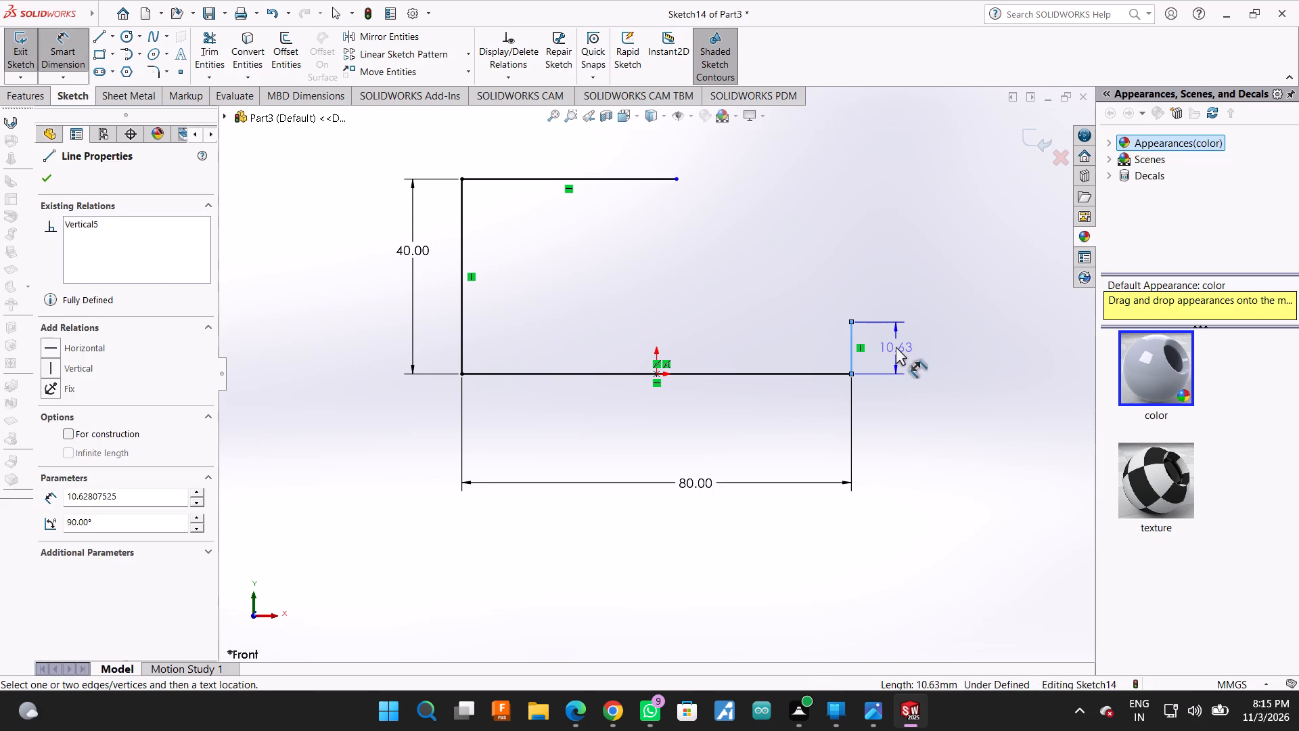
click(896, 347)
text(10)
key(Return)
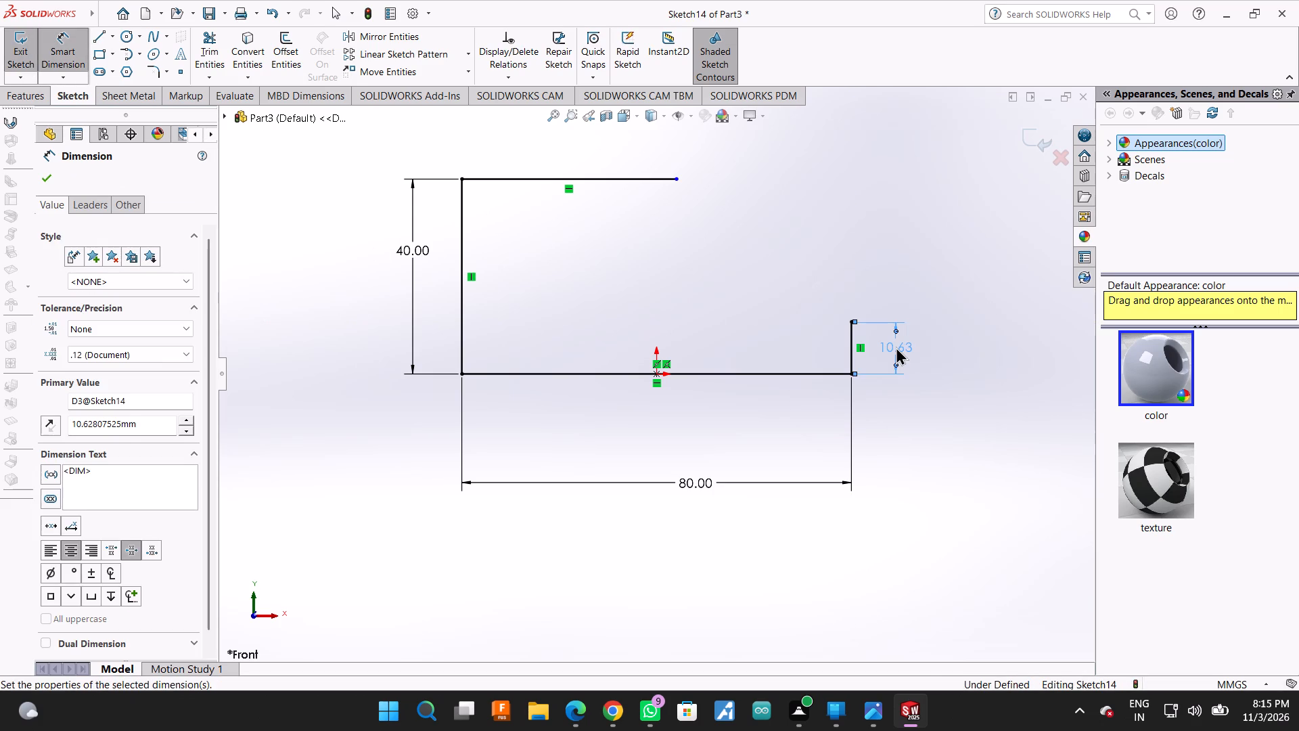
click(38, 185)
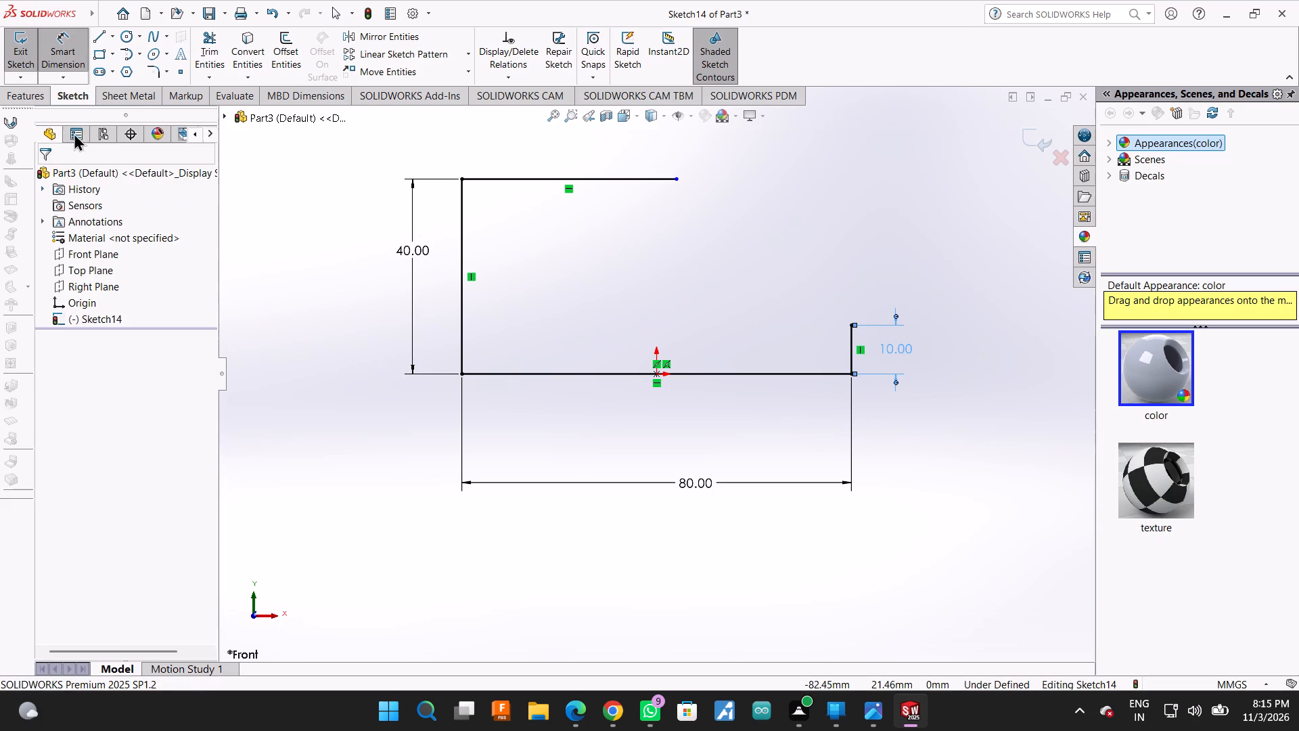
Dimension the top line to 46 mm.
click(77, 49)
click(625, 179)
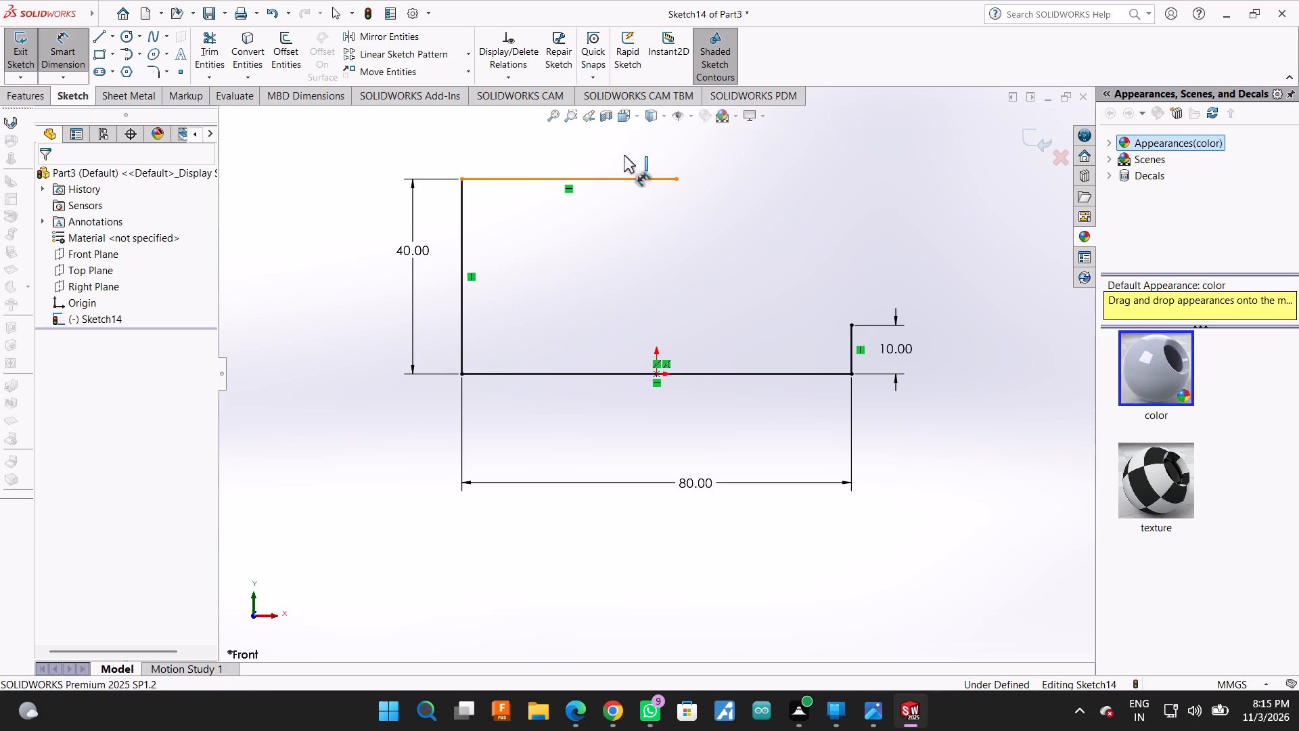
click(618, 143)
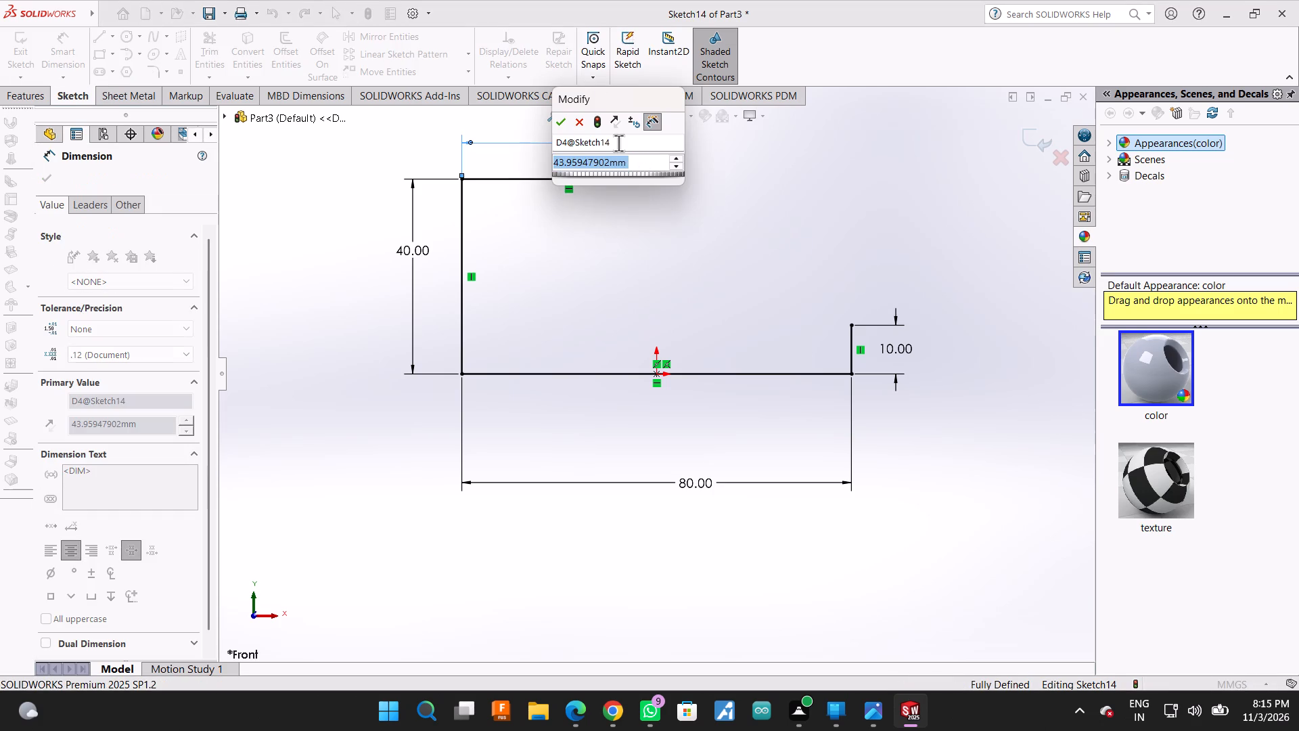
text(46)
key(Return)
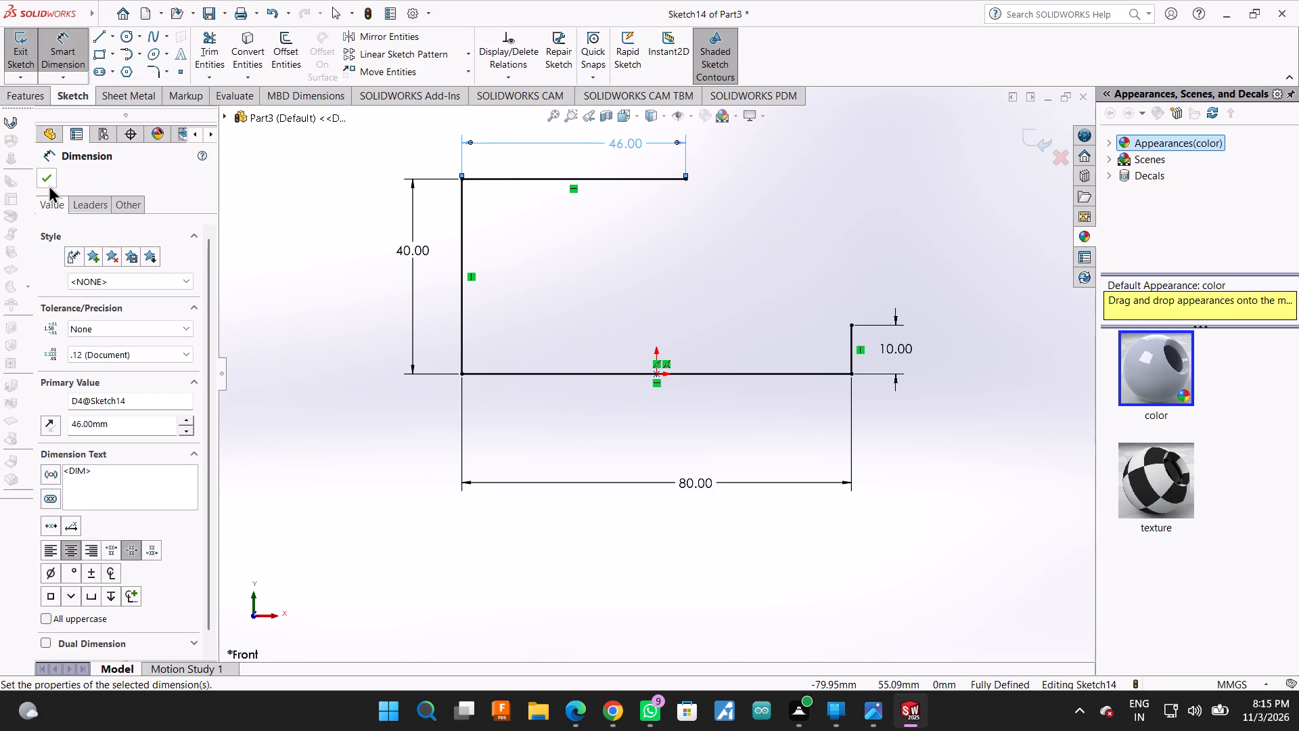
click(49, 185)
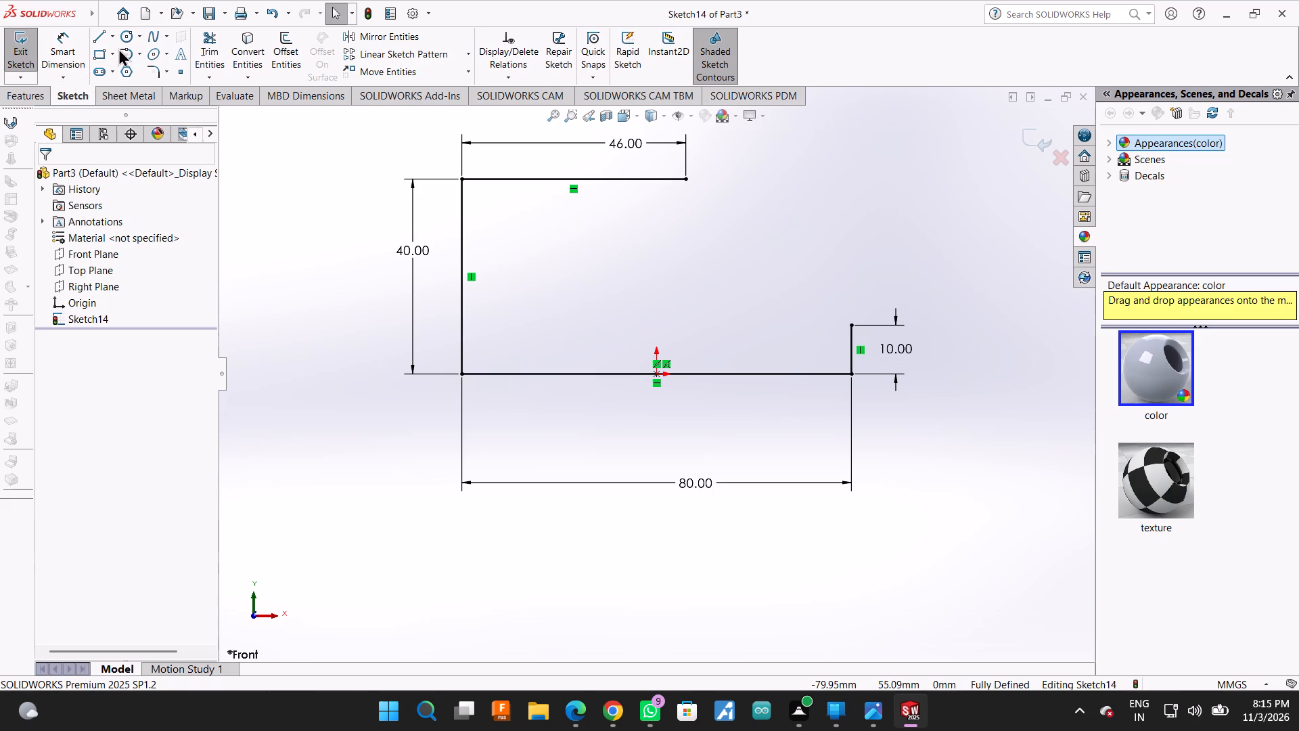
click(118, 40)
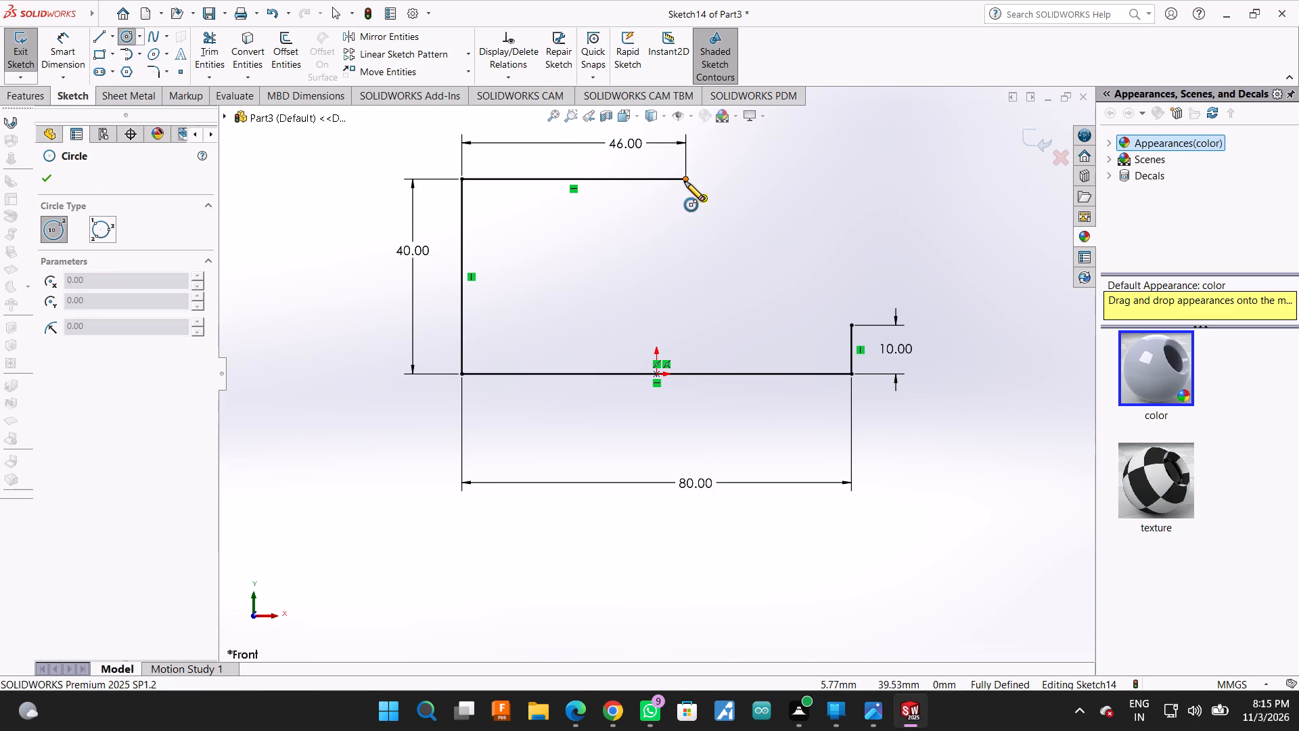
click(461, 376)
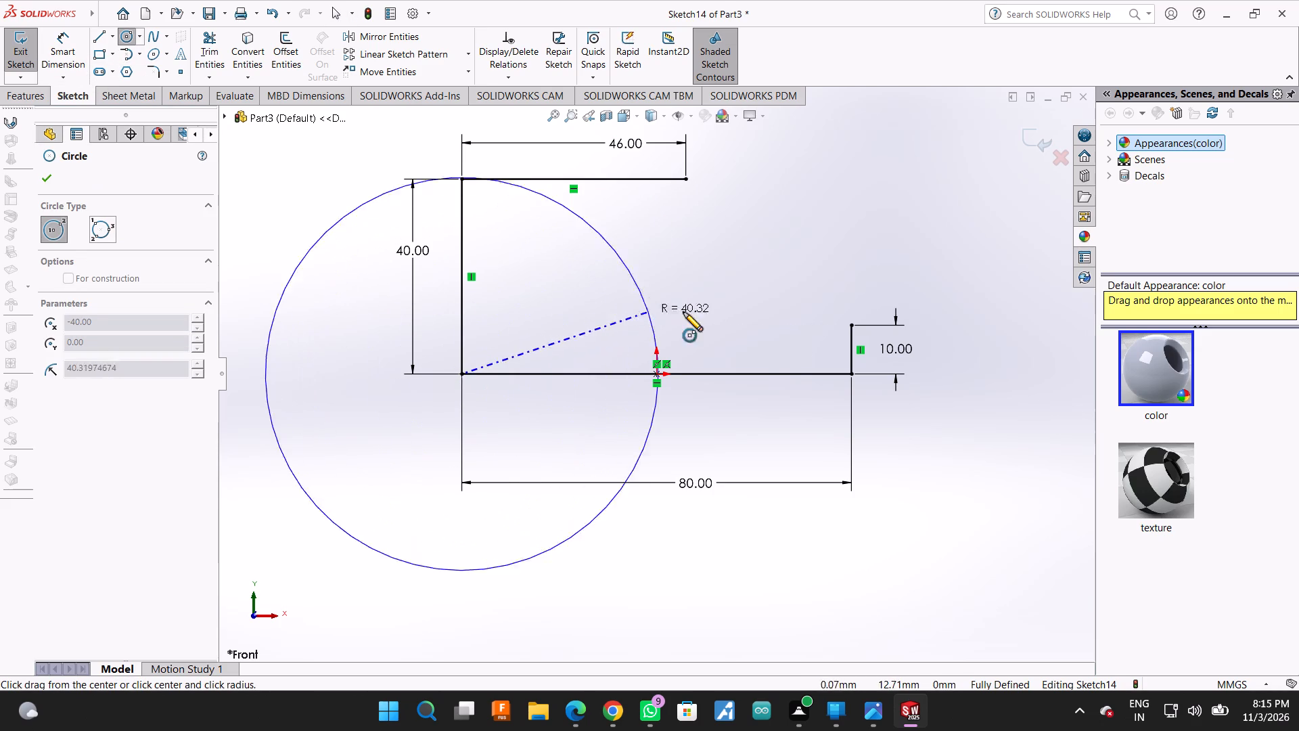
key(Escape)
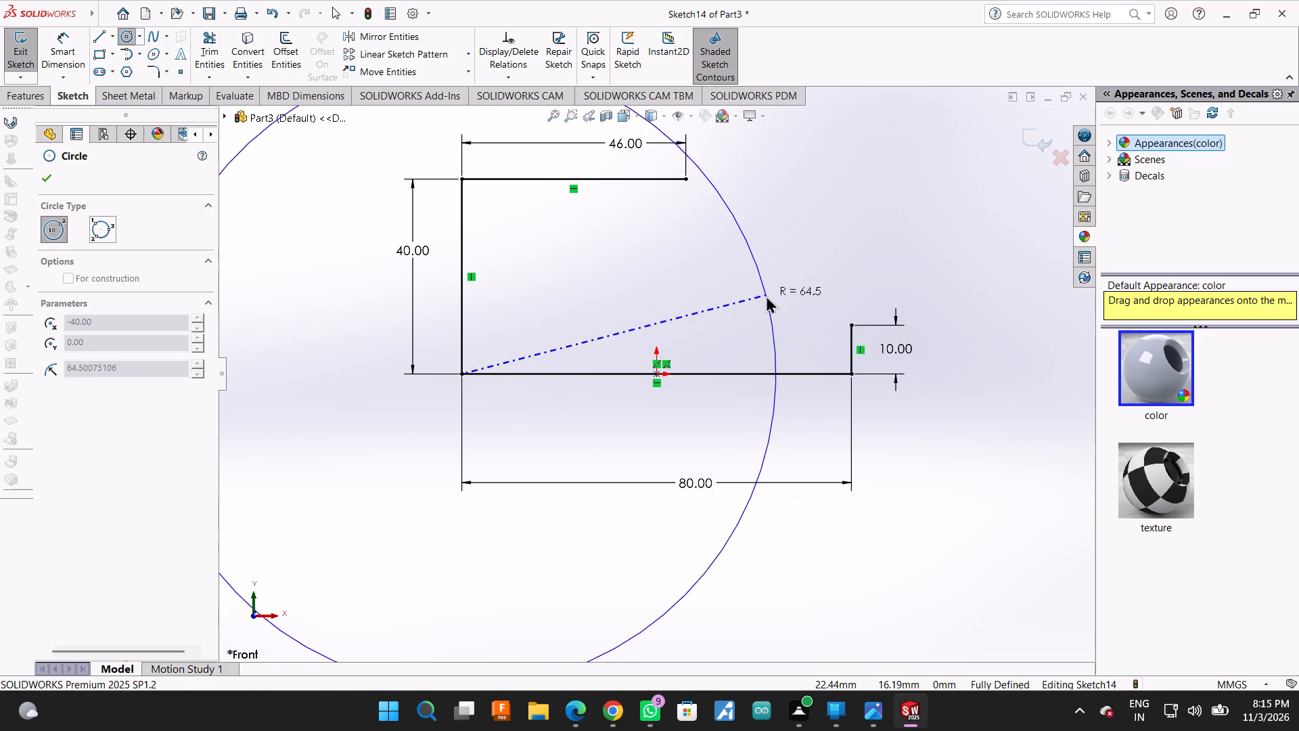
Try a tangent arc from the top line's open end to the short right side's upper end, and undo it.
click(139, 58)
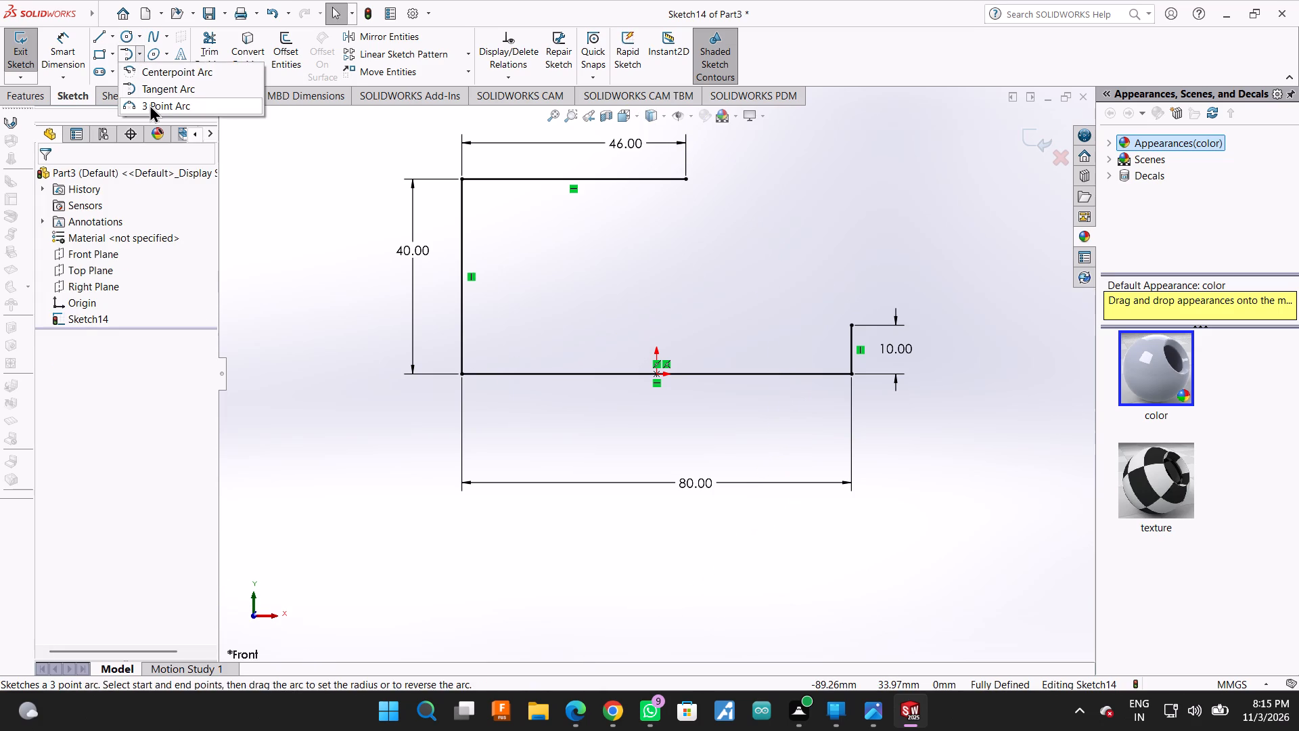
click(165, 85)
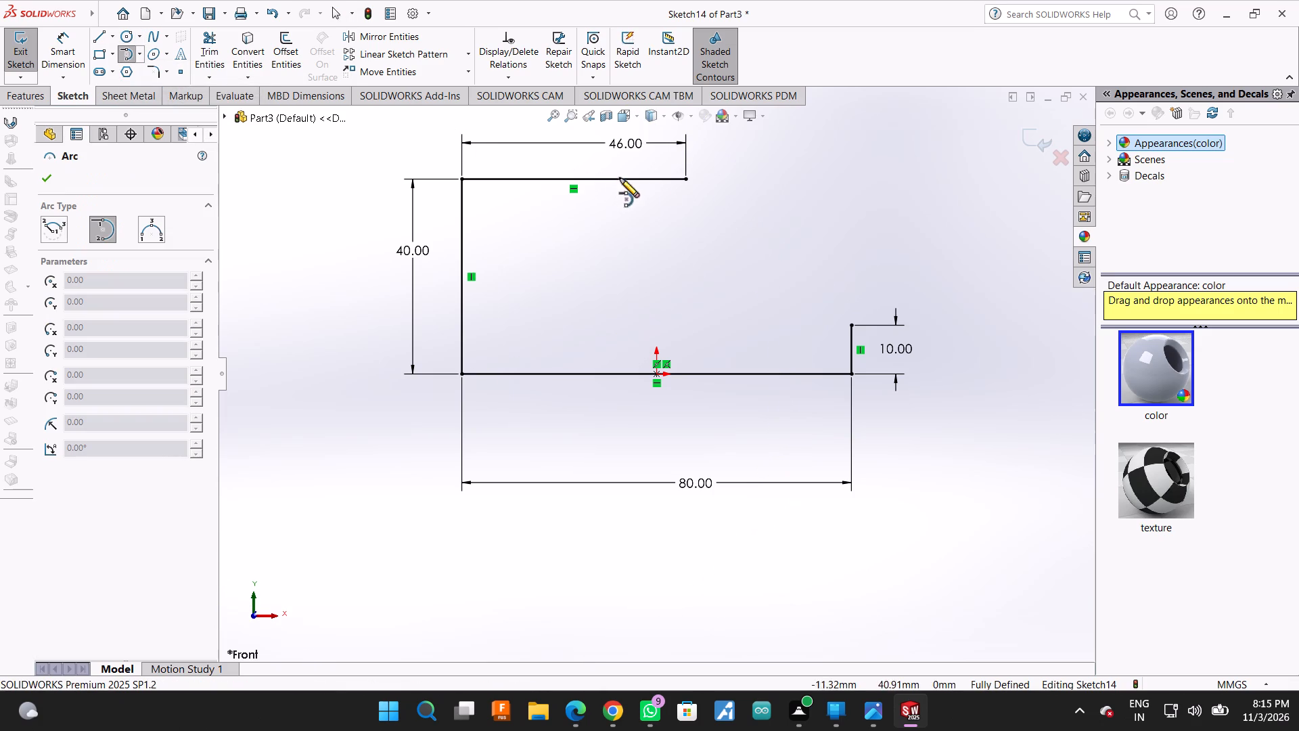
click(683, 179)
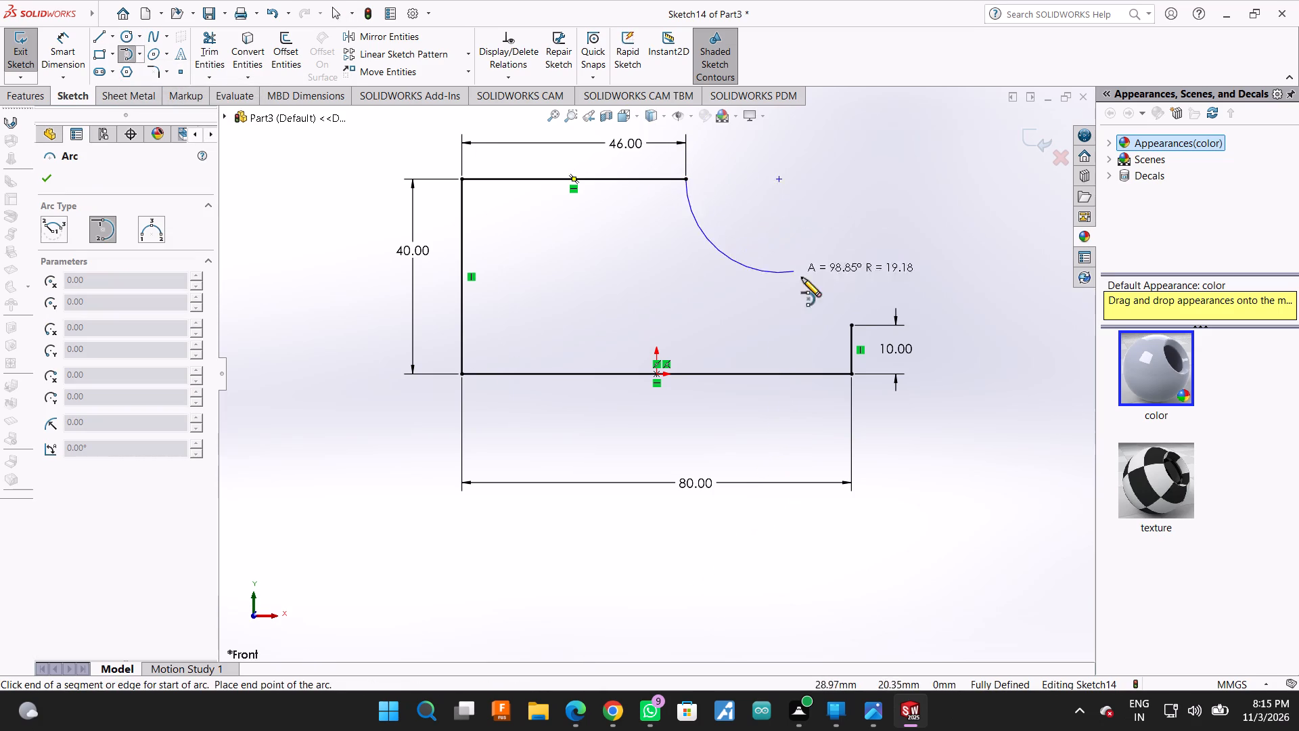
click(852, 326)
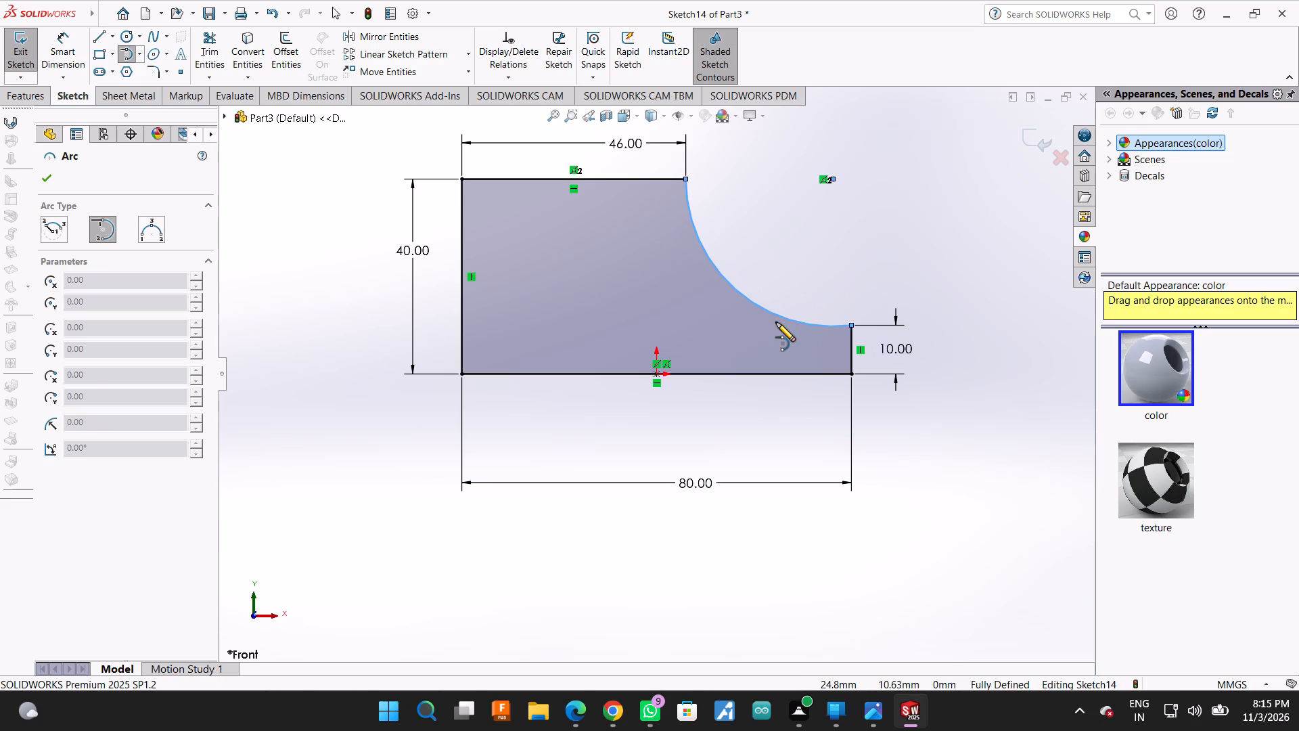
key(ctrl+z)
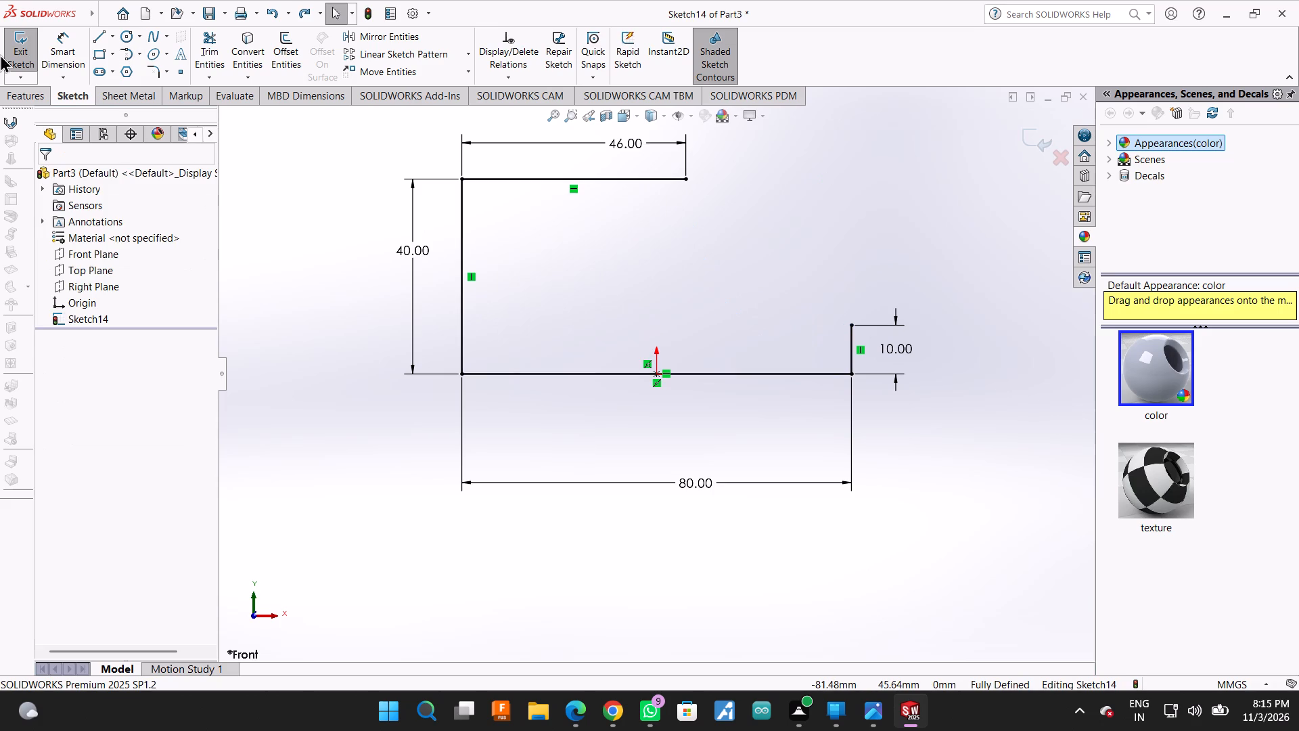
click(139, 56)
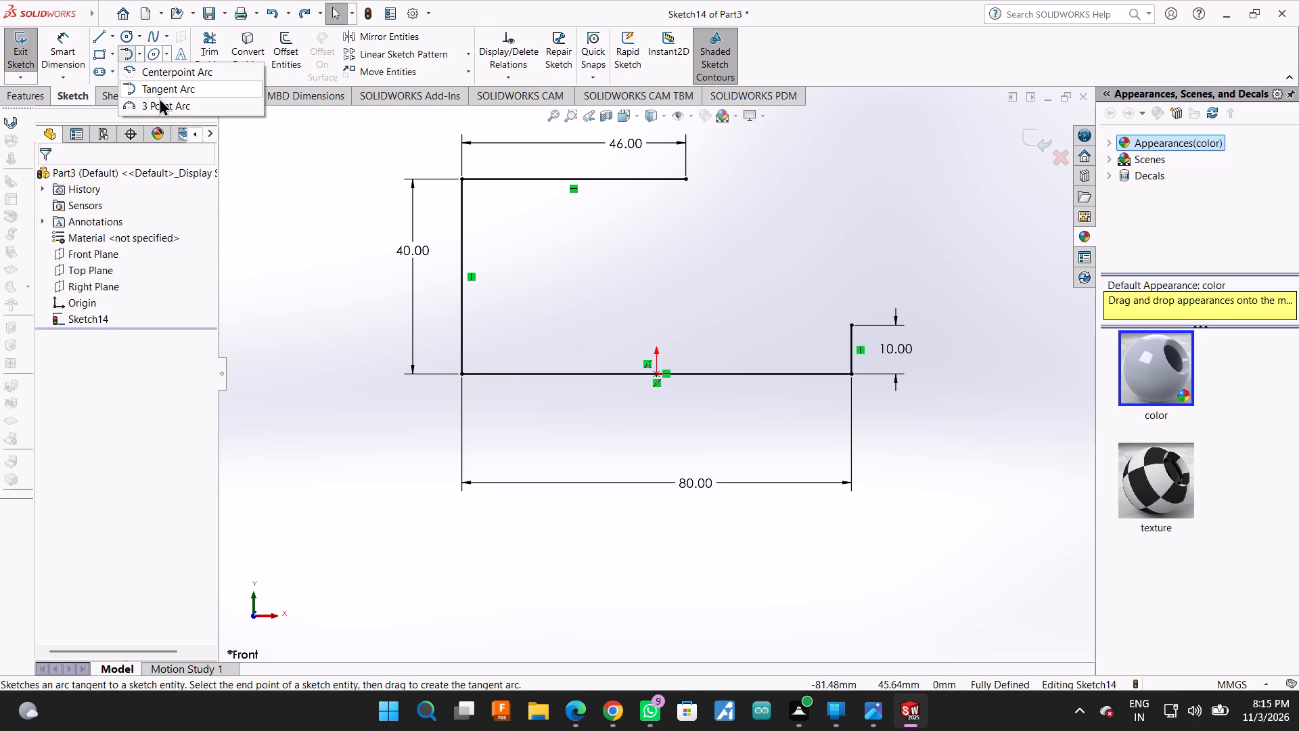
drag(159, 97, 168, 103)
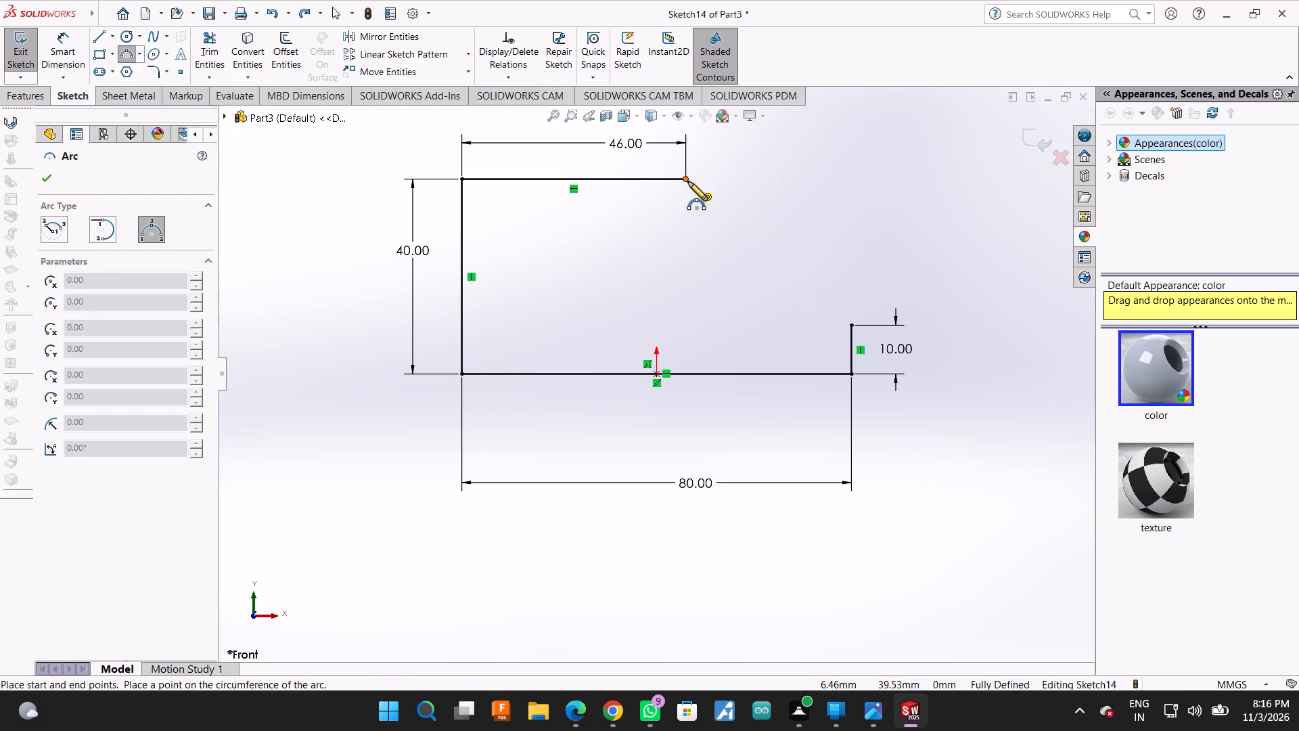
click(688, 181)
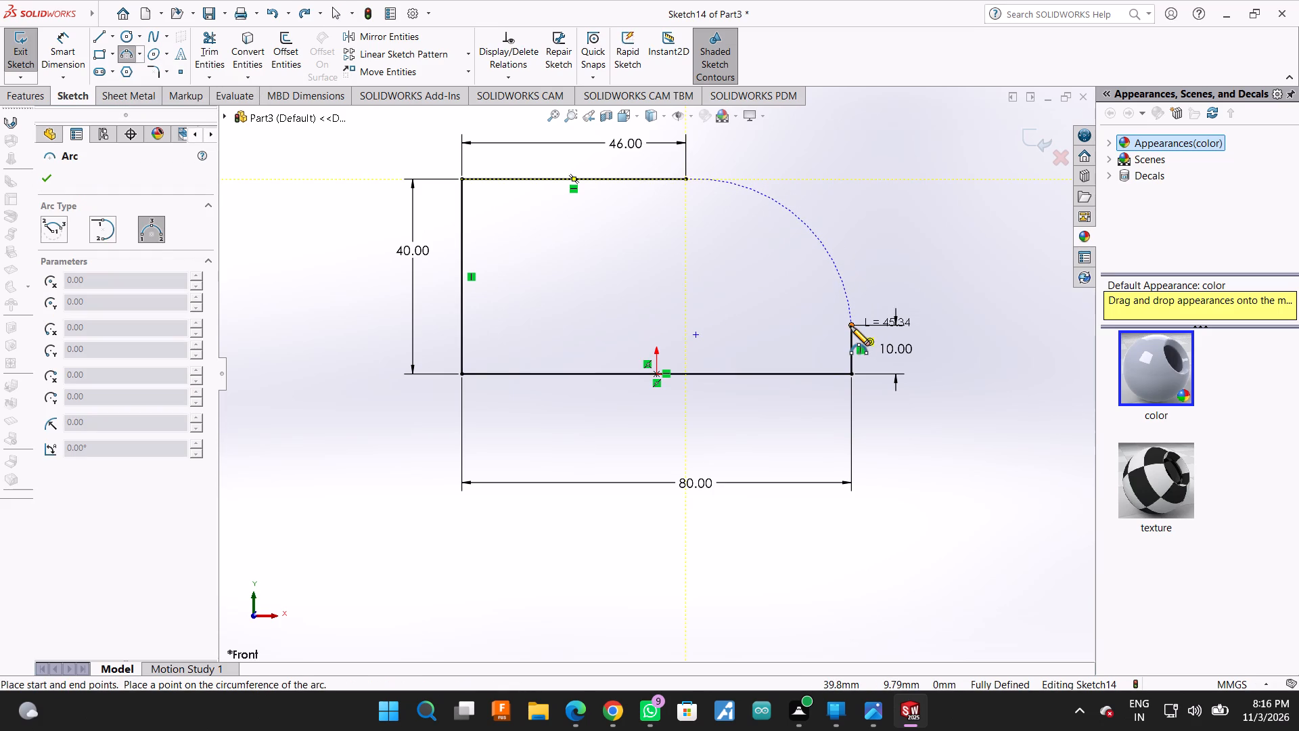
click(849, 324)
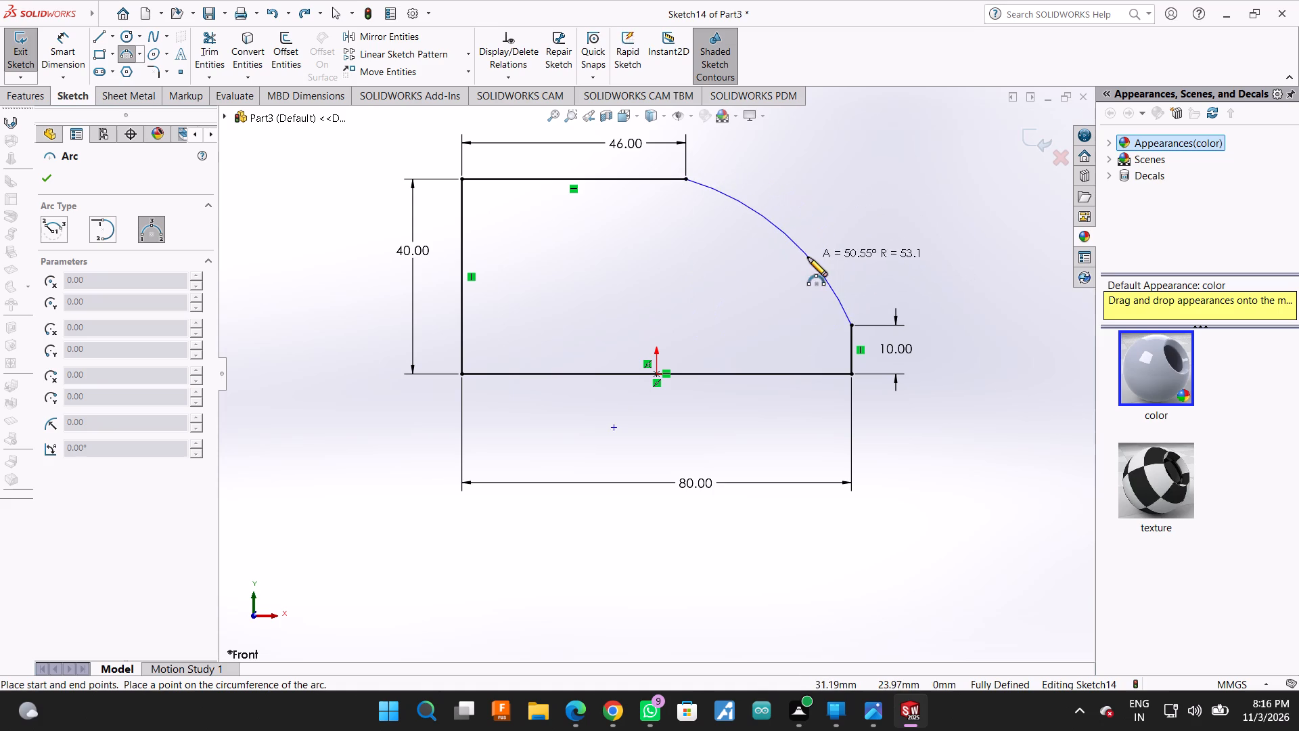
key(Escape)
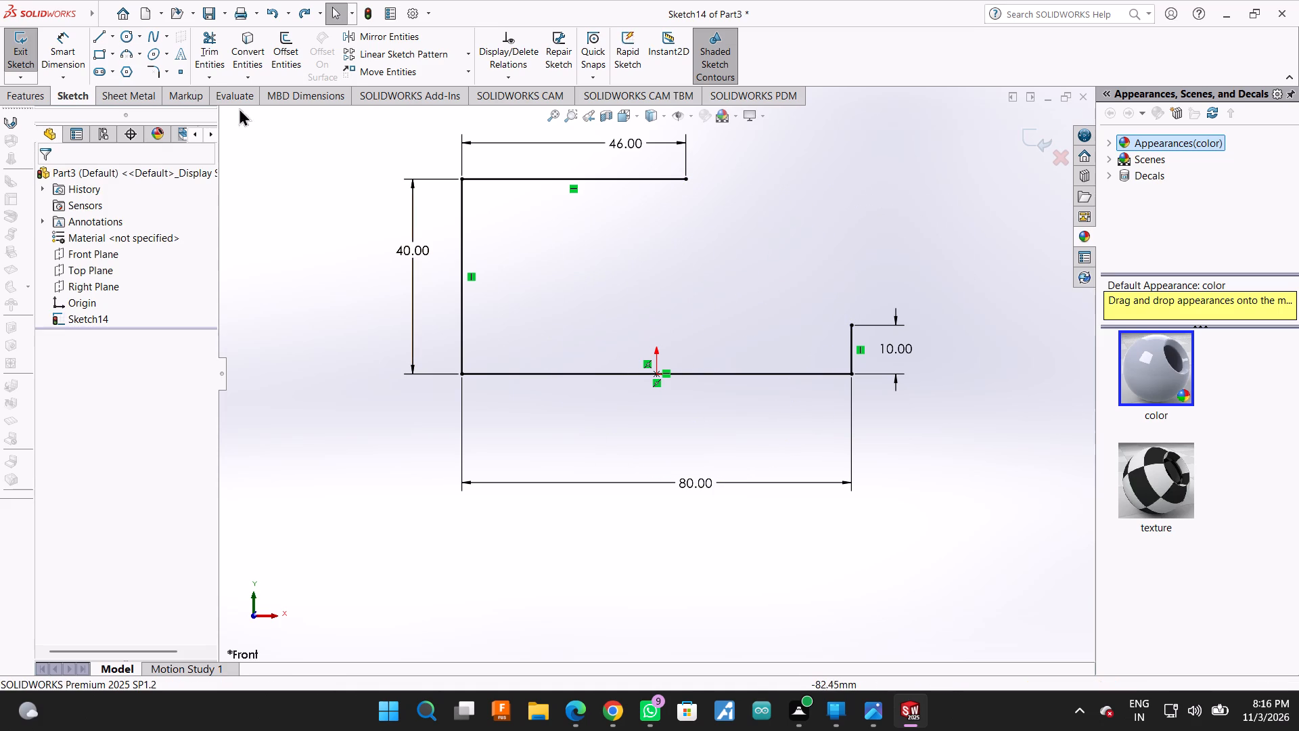
Close the profile with a 34 mm line extending the top edge and a 30 mm vertical line down to the short right side.
click(120, 40)
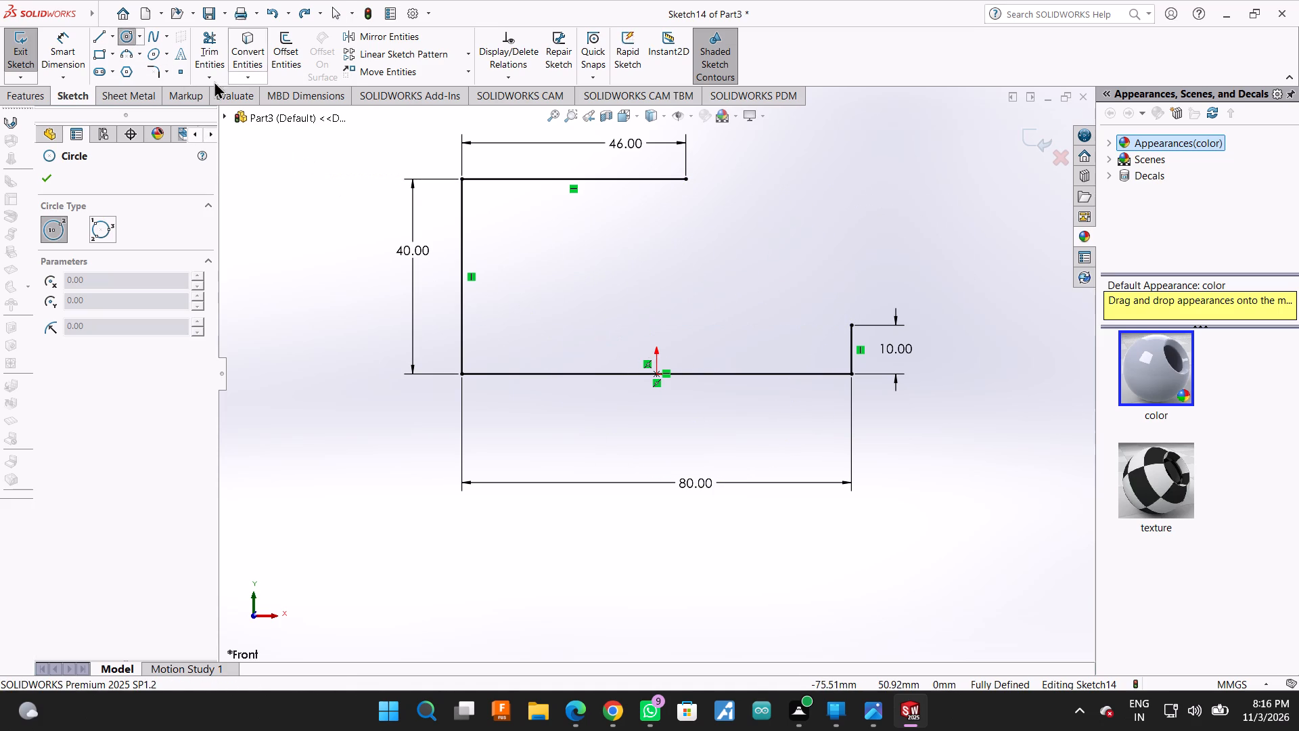
click(99, 41)
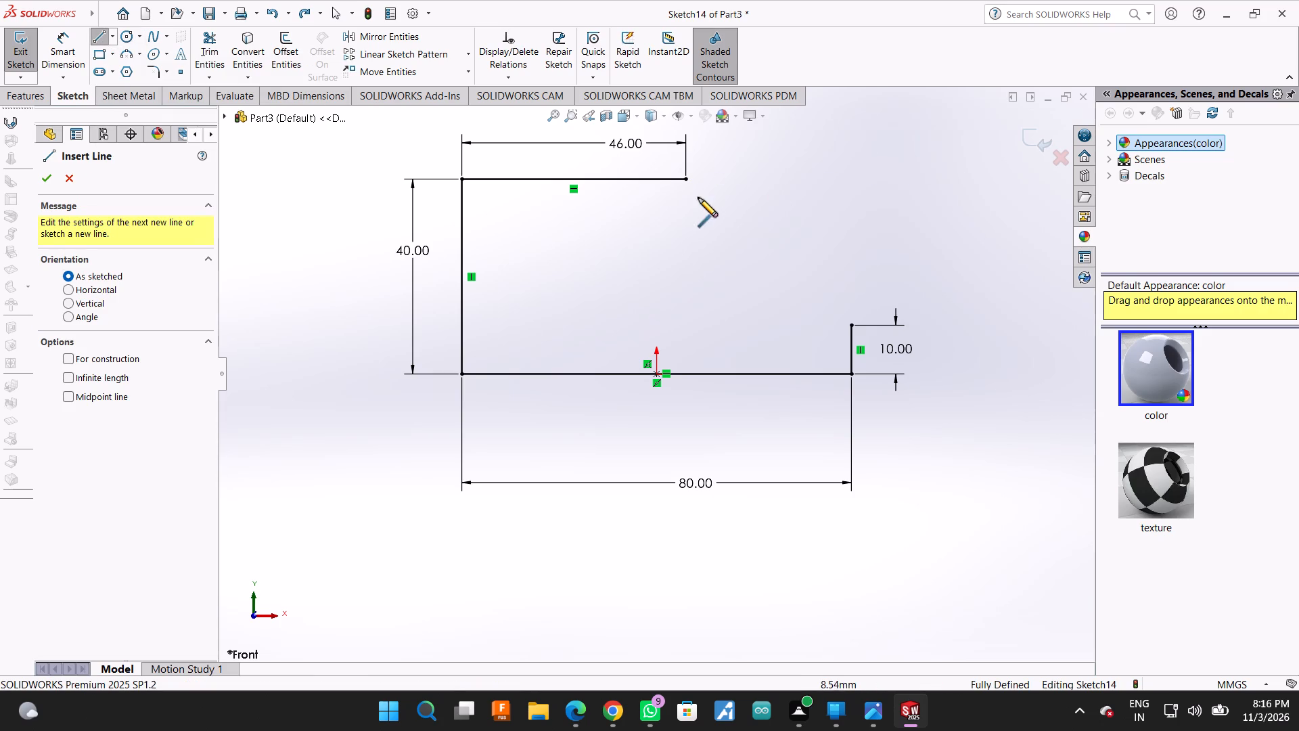
click(684, 181)
click(854, 180)
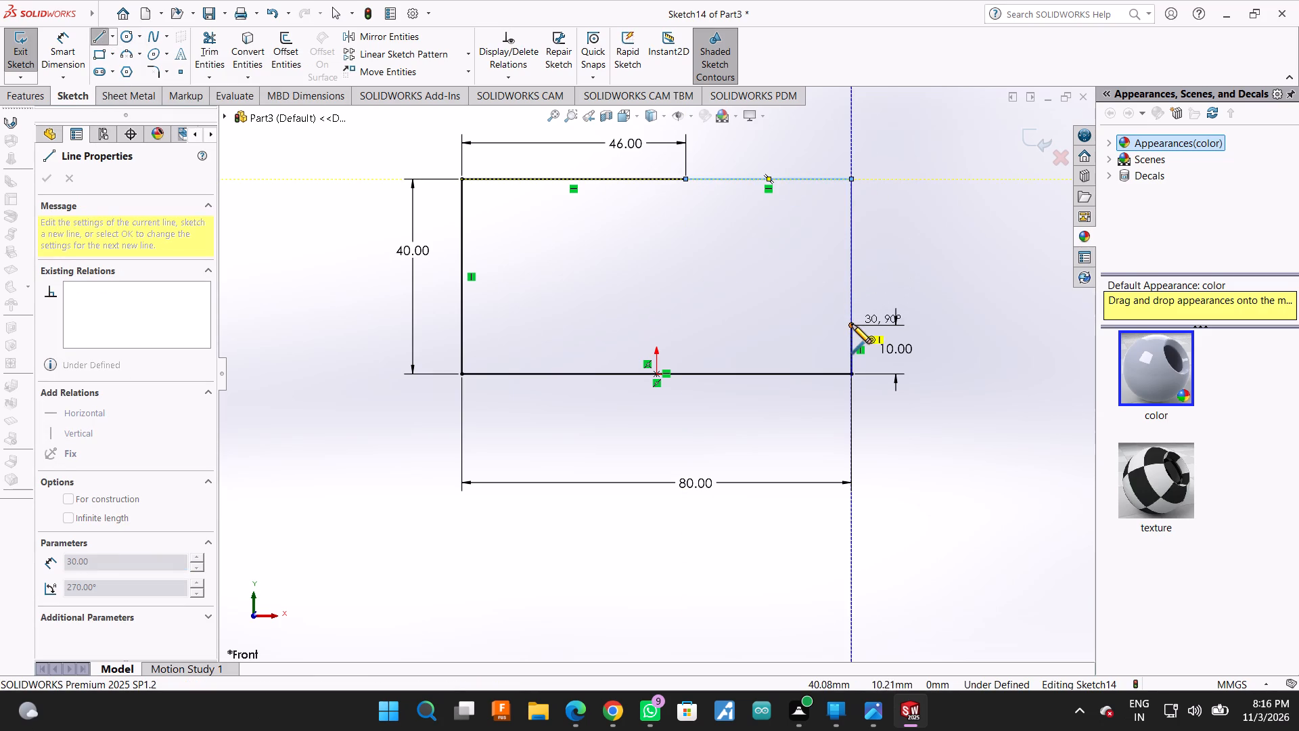
click(852, 324)
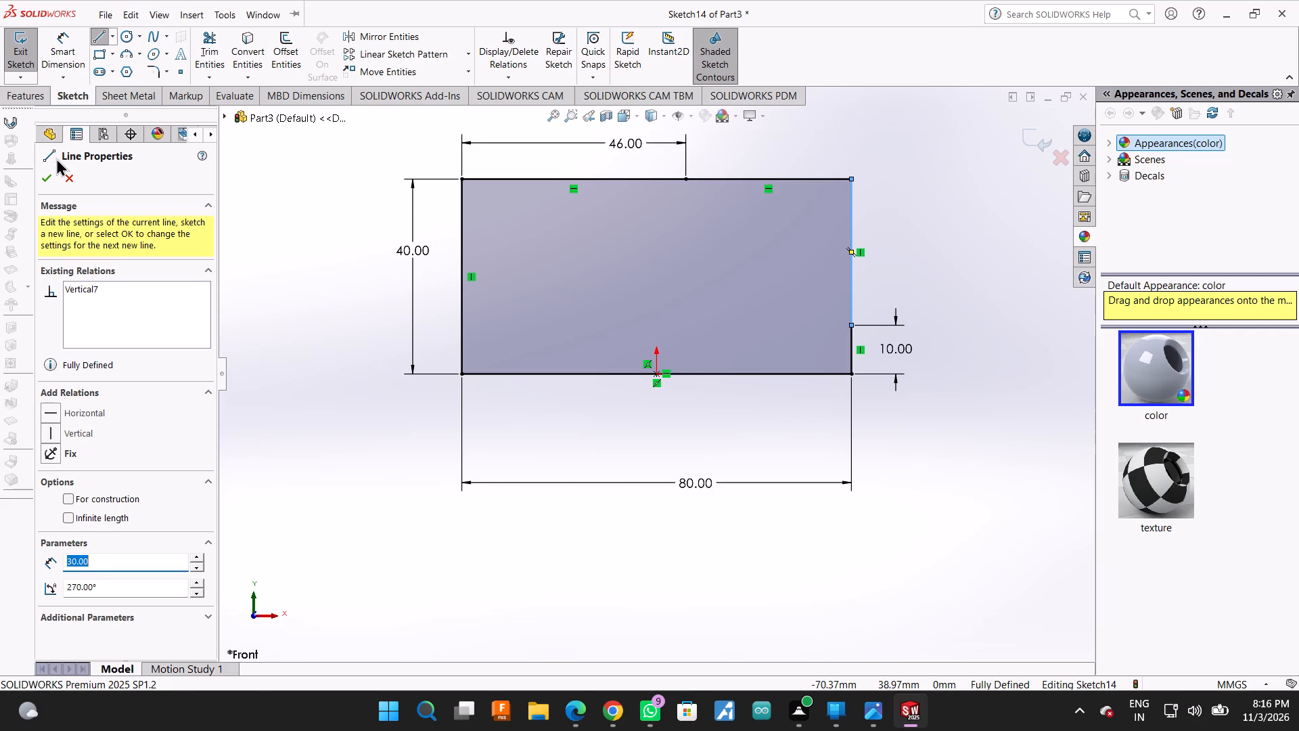
click(47, 187)
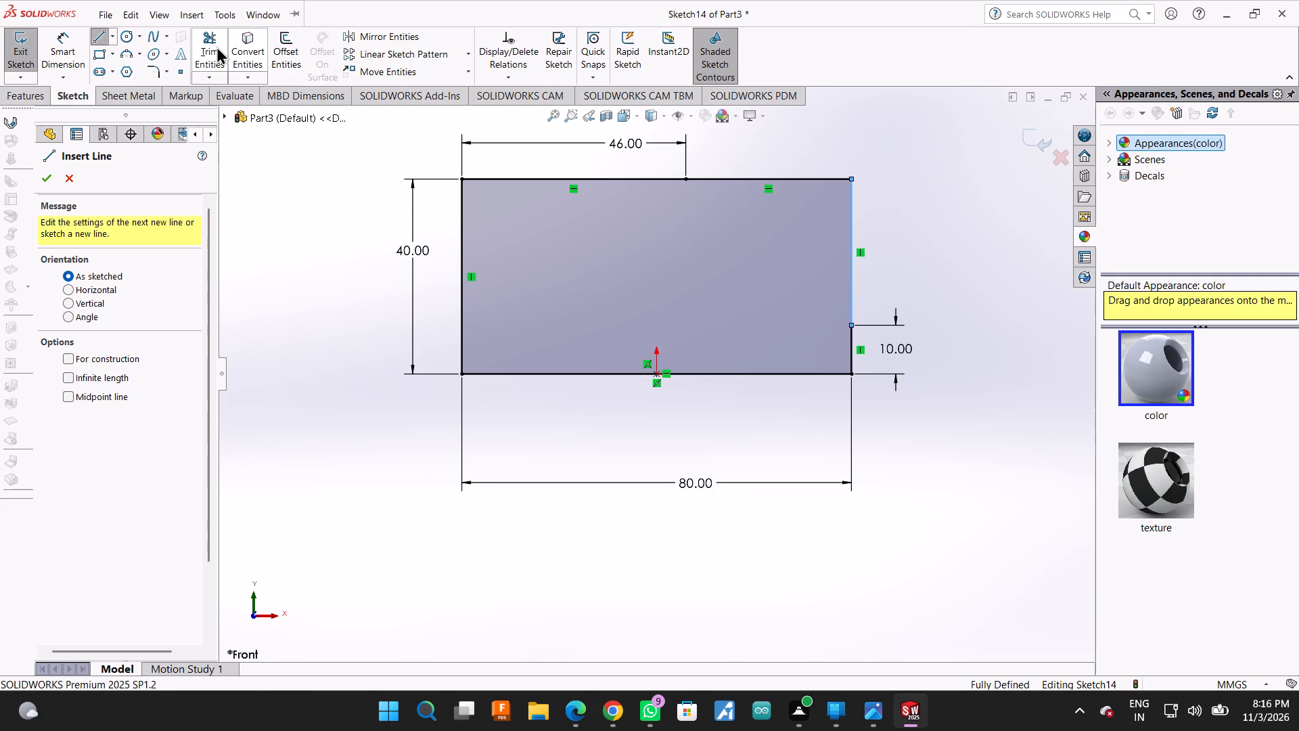
Round the profile's upper right corner with a 24 mm sketch fillet.
click(145, 70)
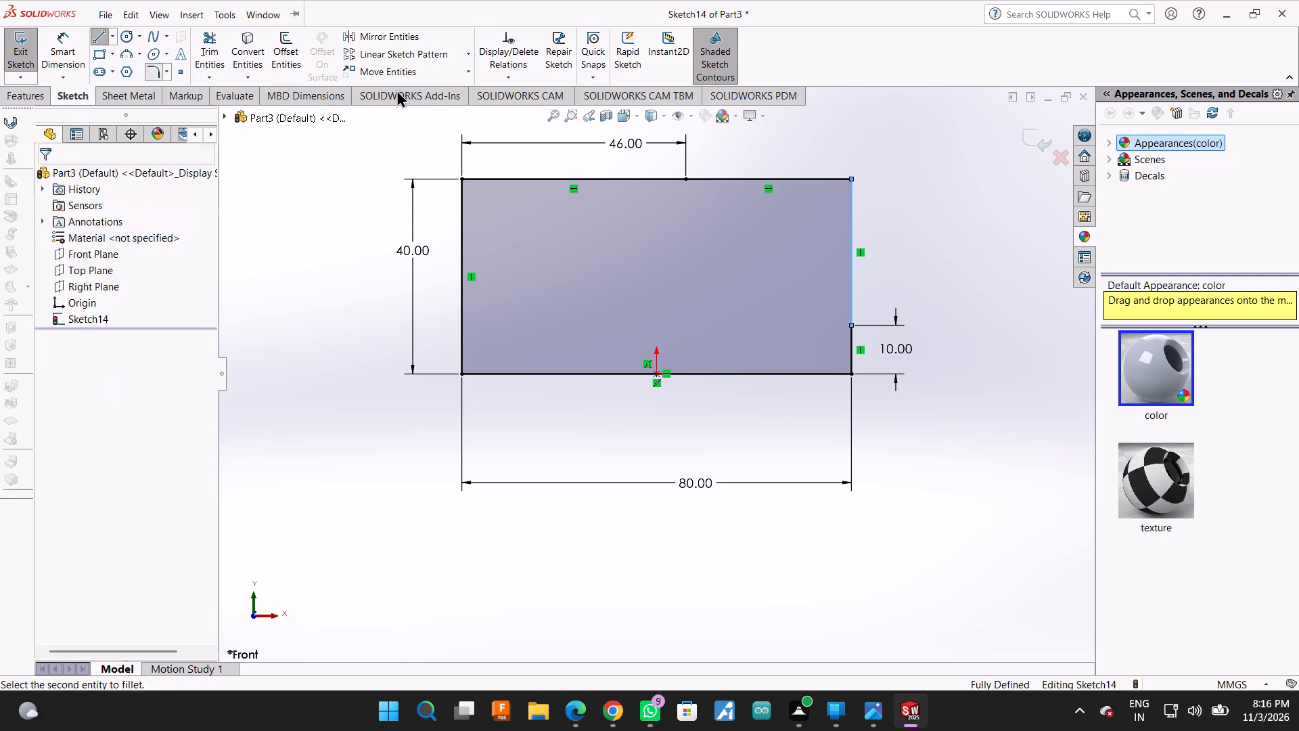
click(739, 181)
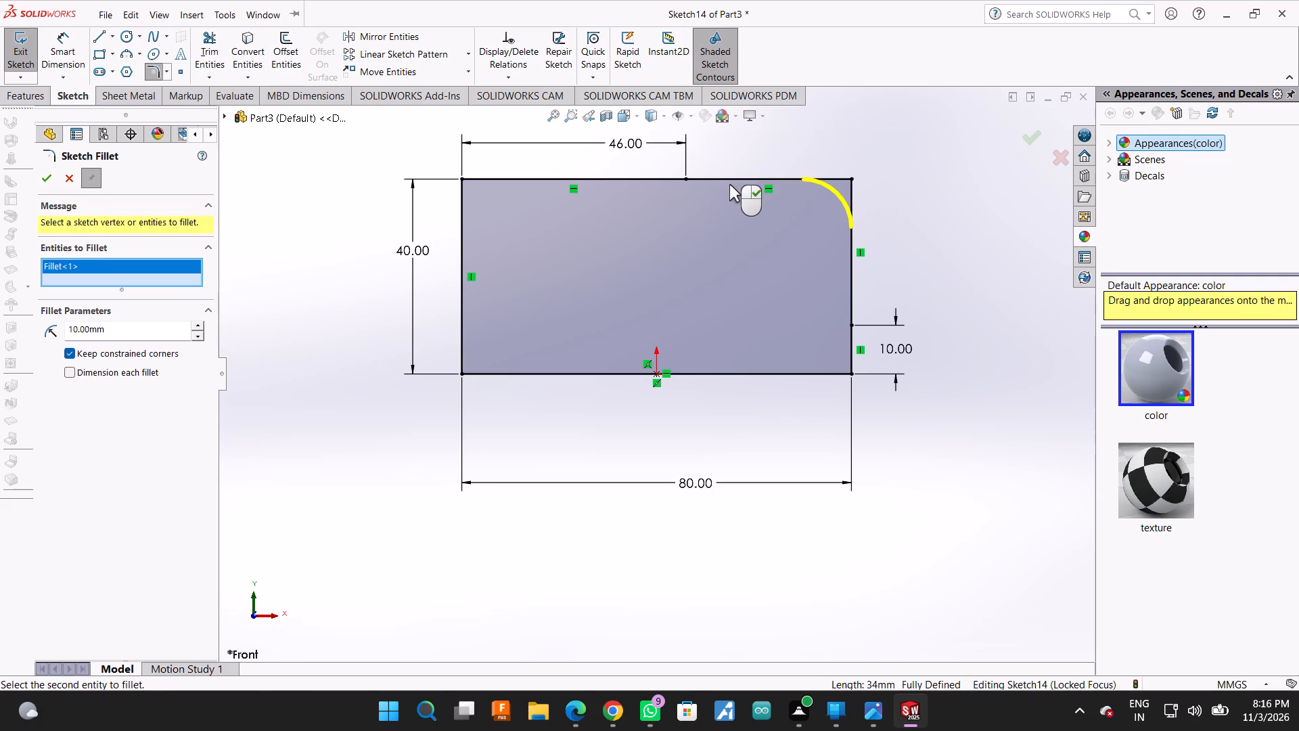
double_click(119, 323)
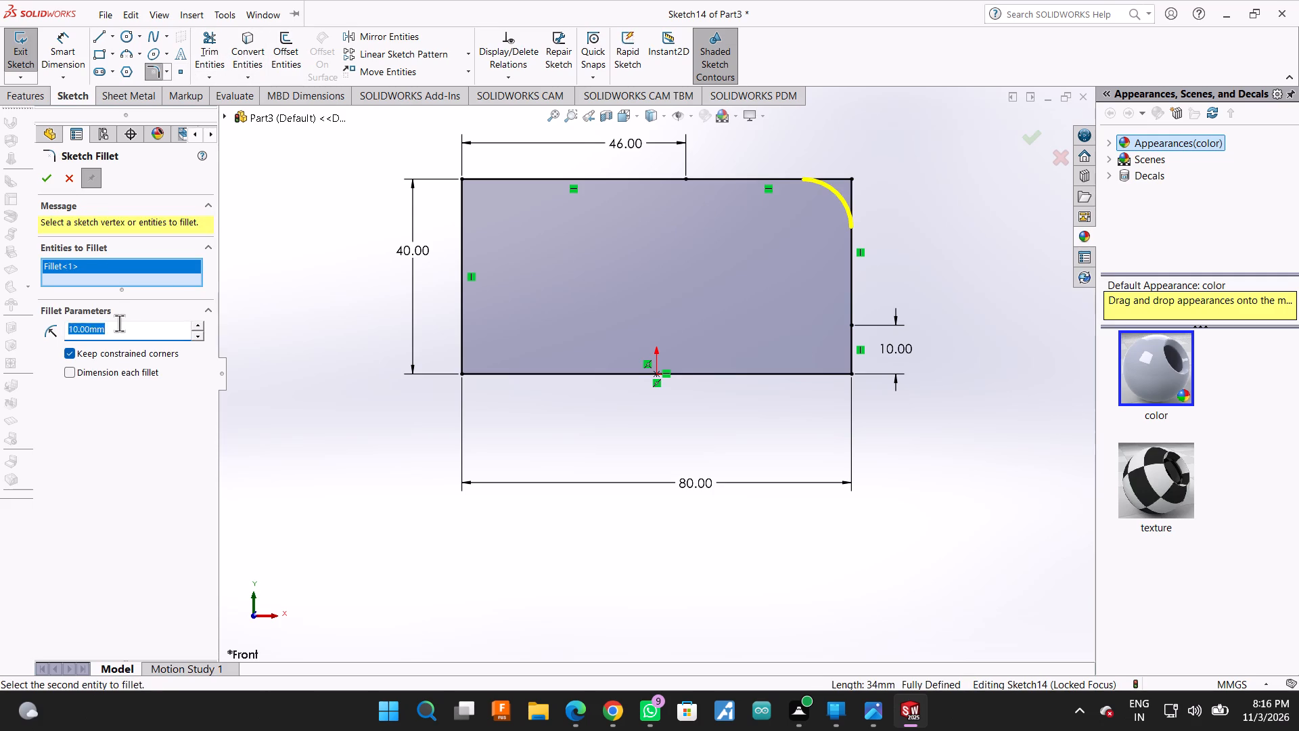
text(24)
key(Return)
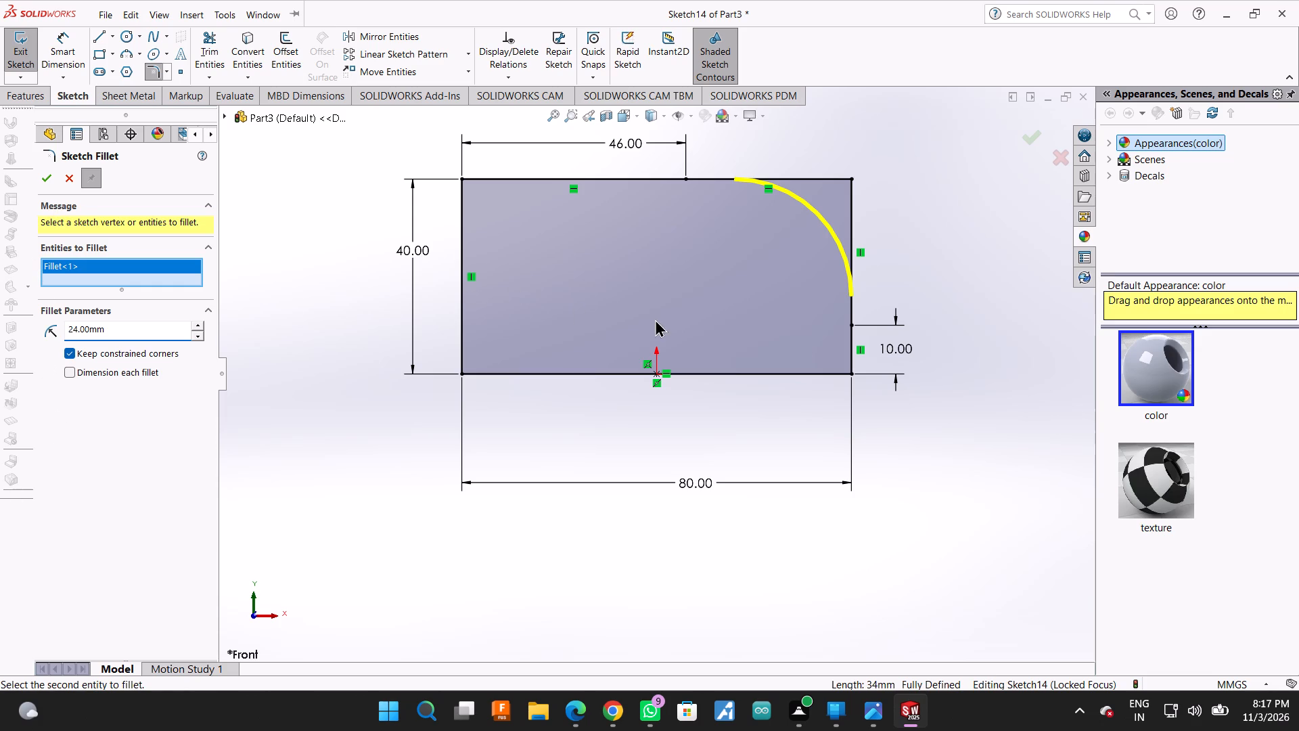
middle_drag(888, 278, 842, 338)
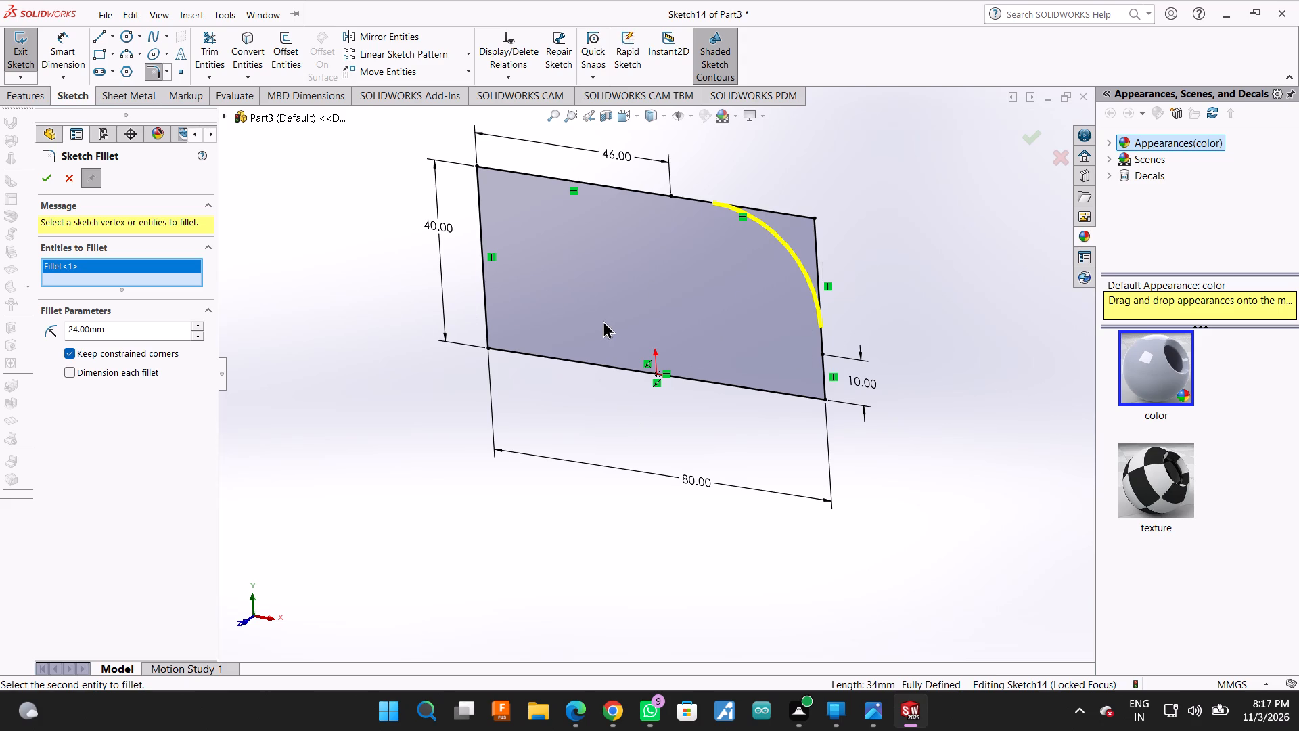
middle_drag(848, 247, 831, 273)
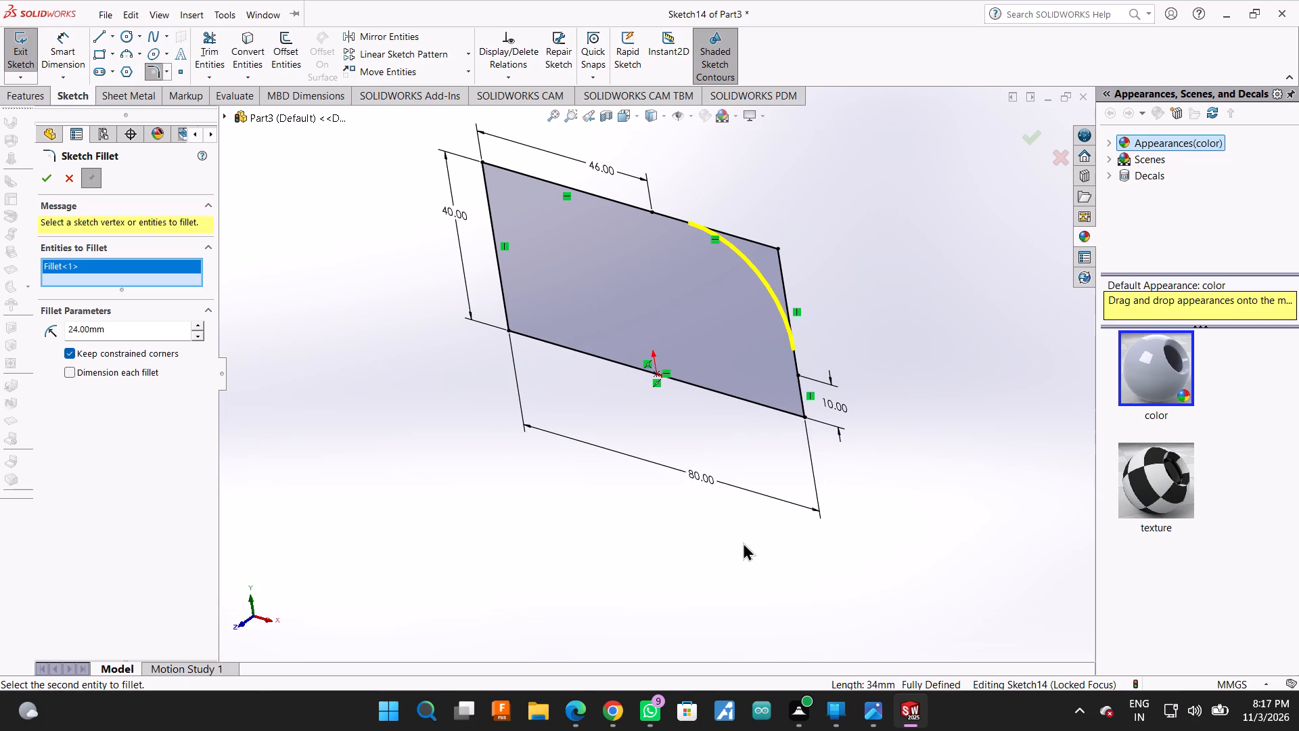
middle_drag(743, 548, 771, 474)
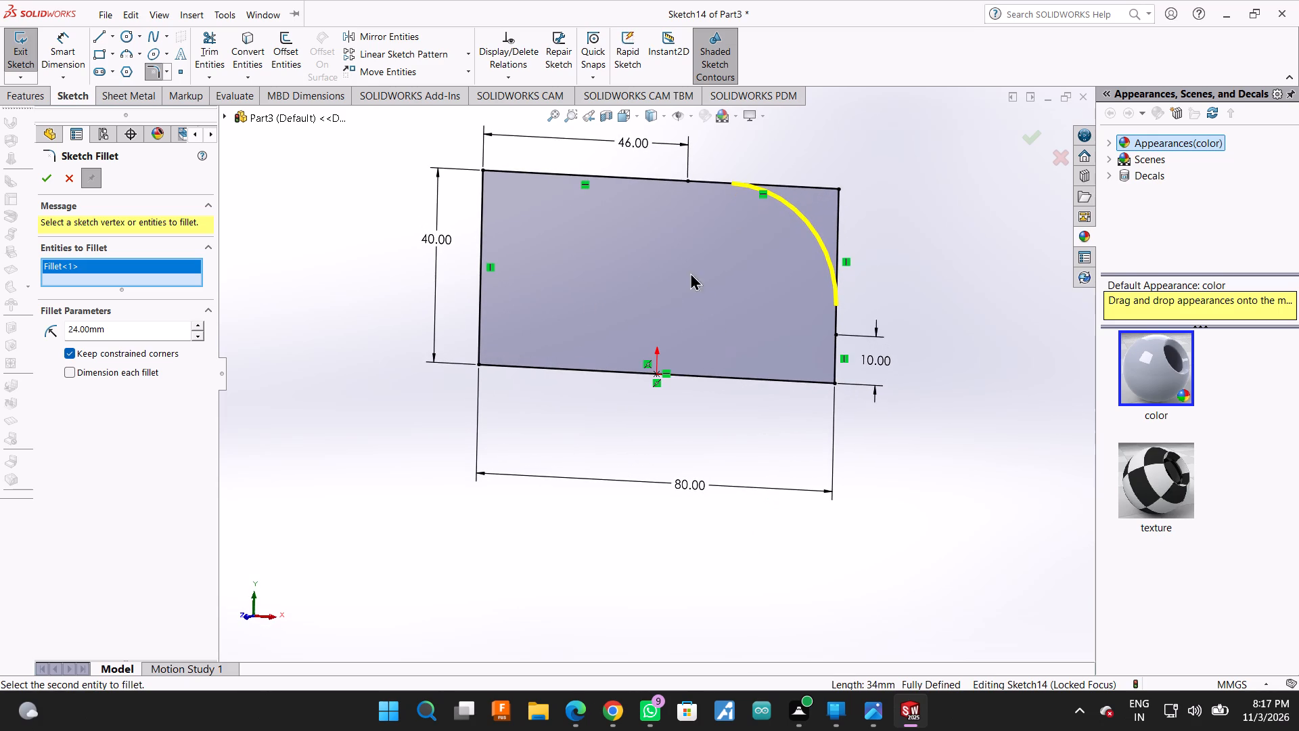
click(40, 169)
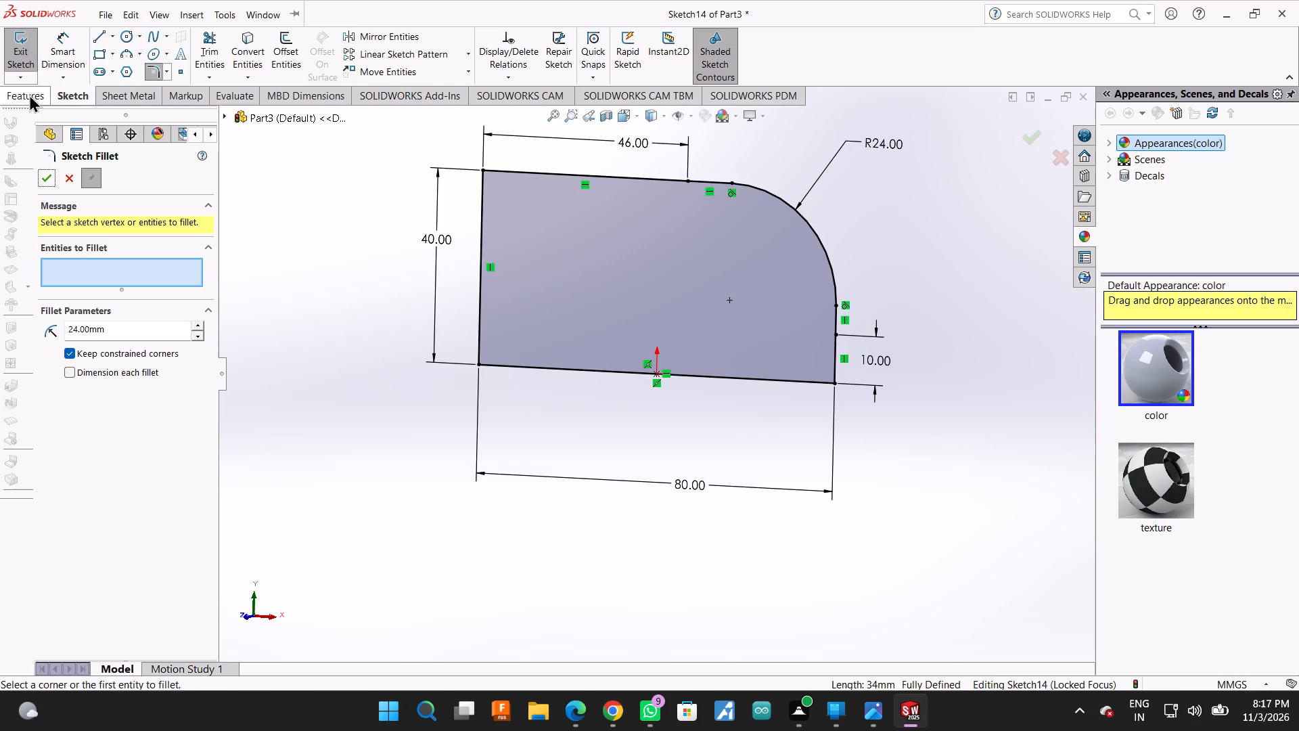
click(29, 94)
click(281, 213)
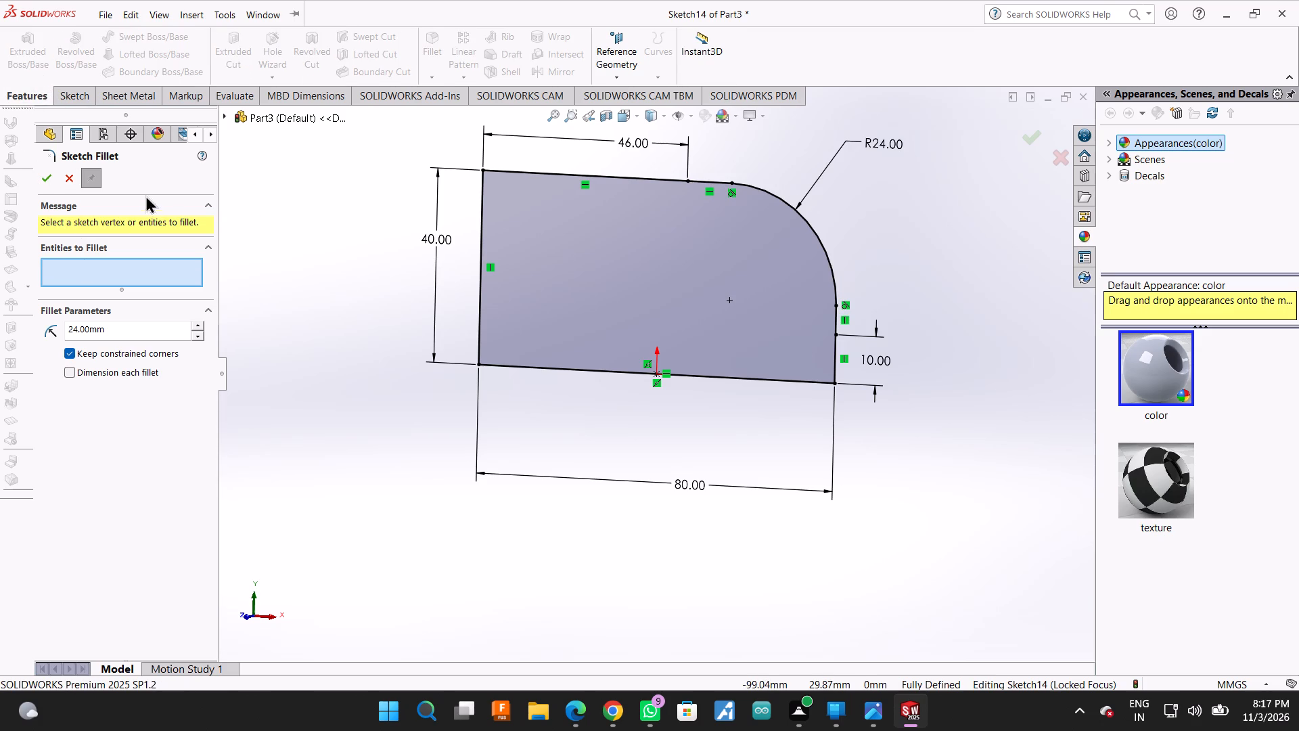
click(40, 181)
Extrude the profile as a 42 mm blind boss in the reversed direction, behind the sketch plane.
click(29, 41)
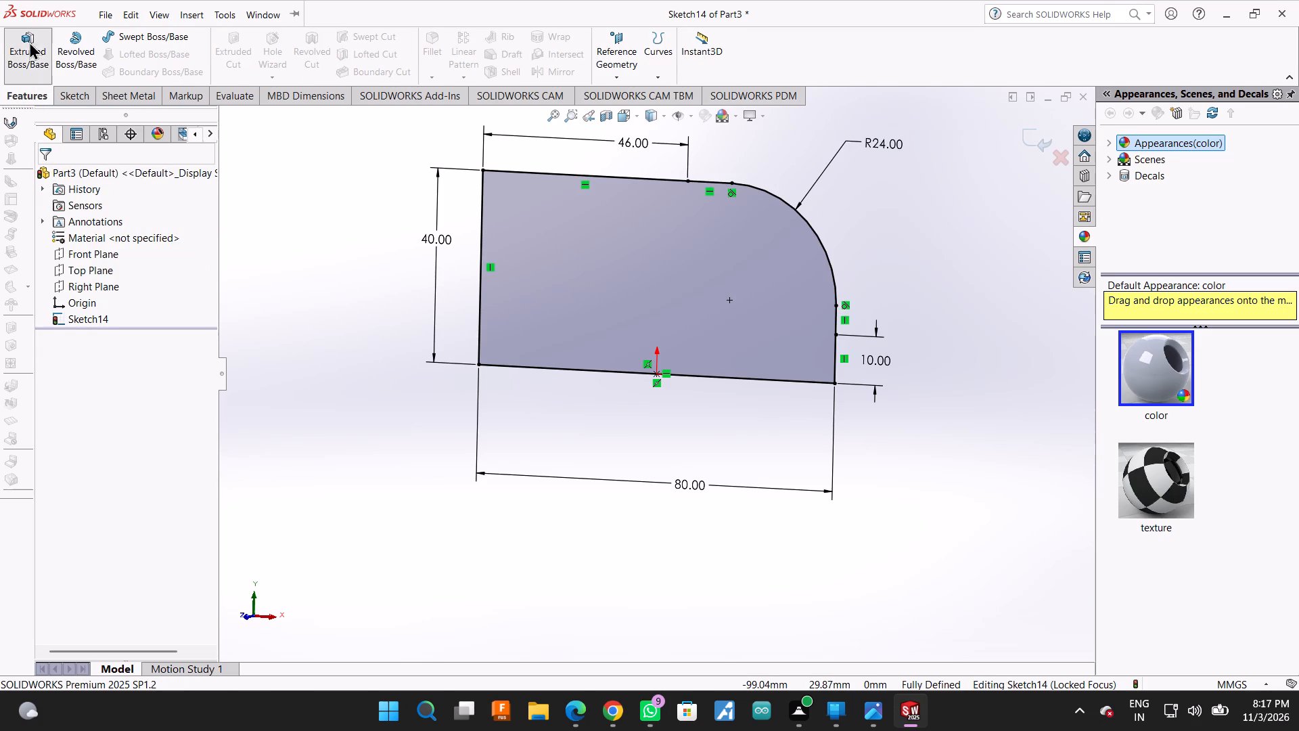
middle_drag(938, 242, 901, 315)
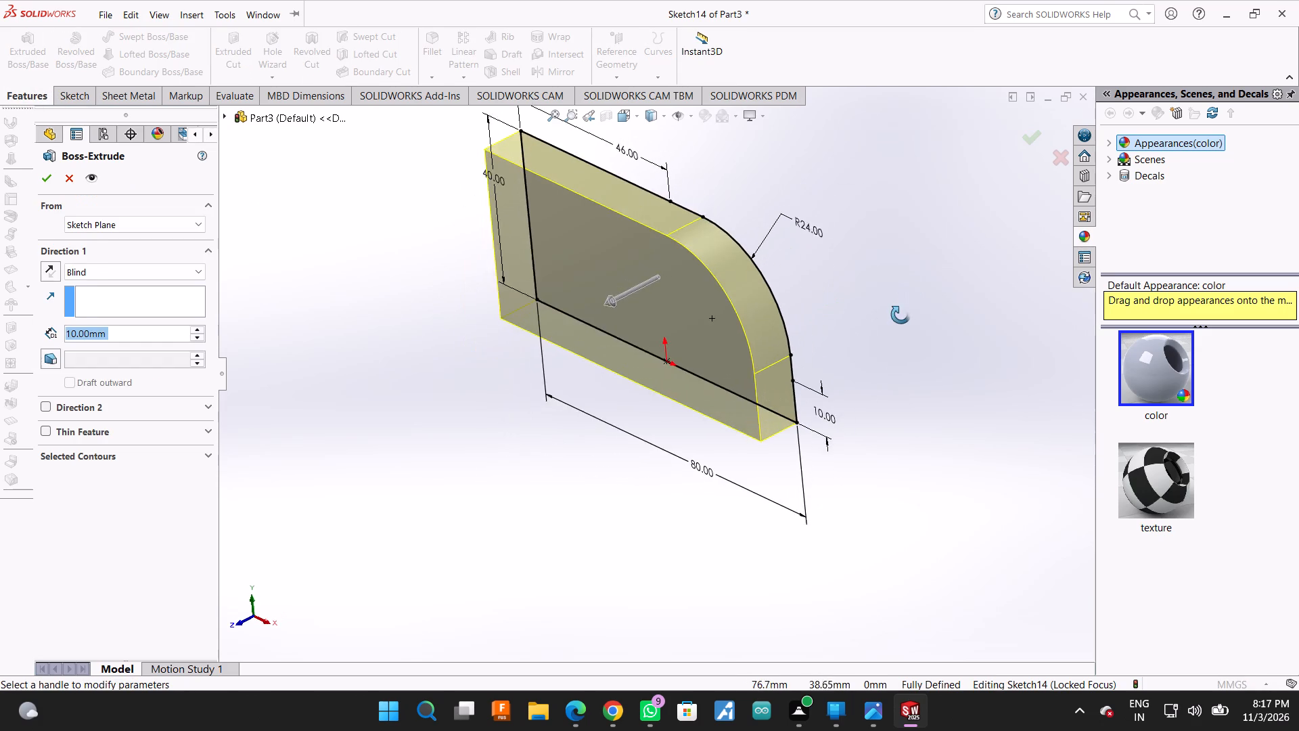
middle_drag(901, 315, 898, 327)
click(48, 267)
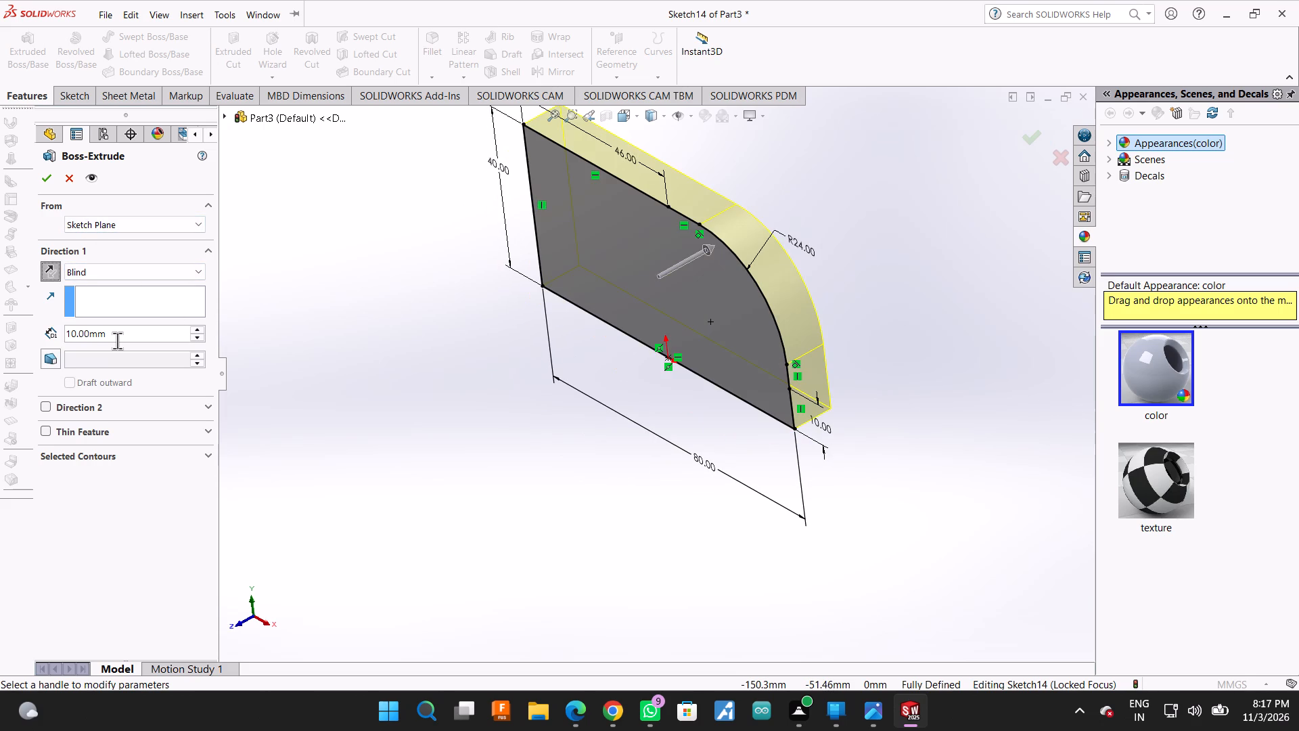
double_click(117, 340)
text(42)
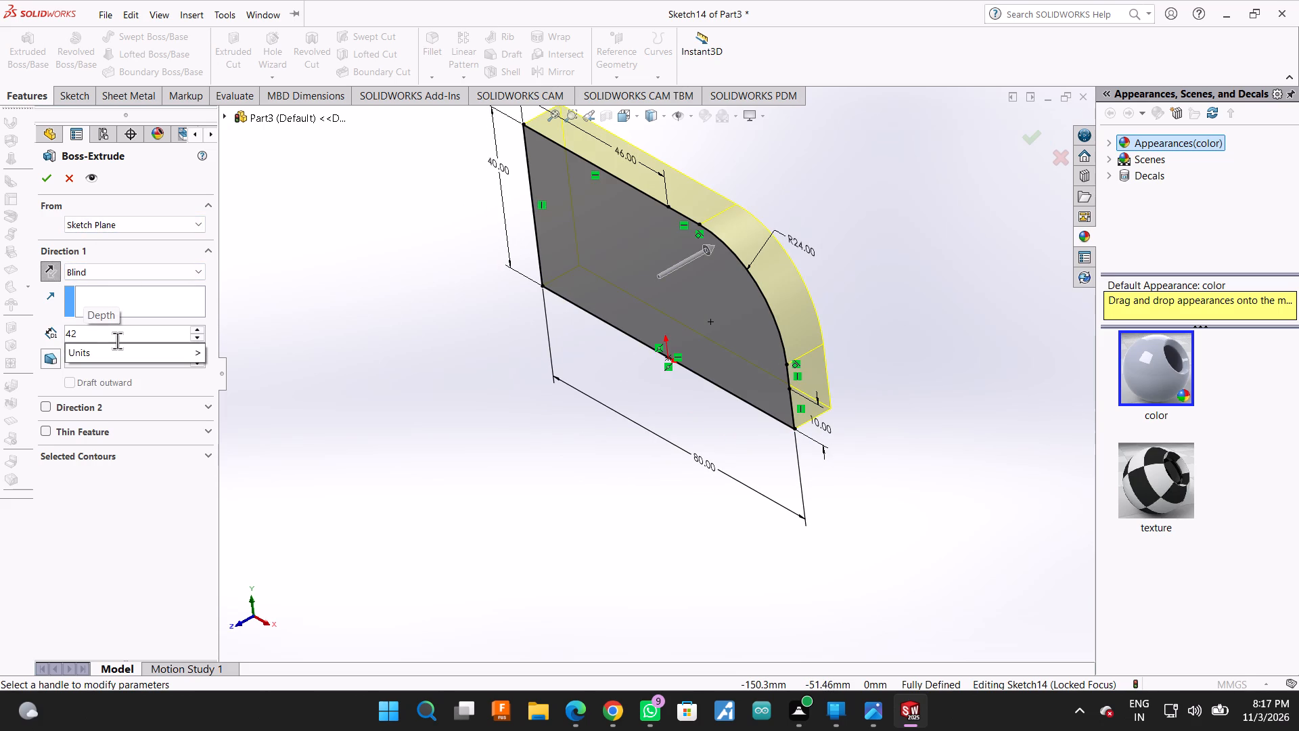
key(Return)
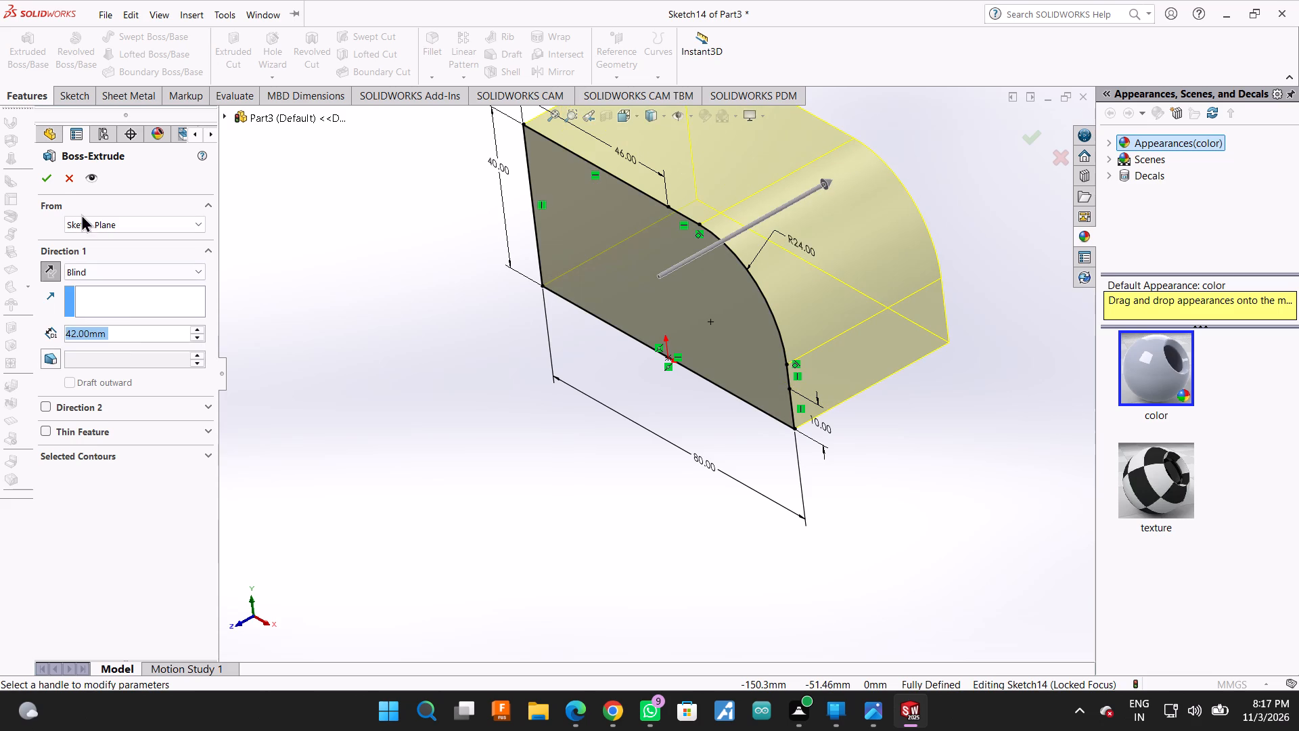
click(49, 179)
Examine the extruded block's rounded corner, end face, front and flat top from several angles.
middle_drag(666, 467, 603, 490)
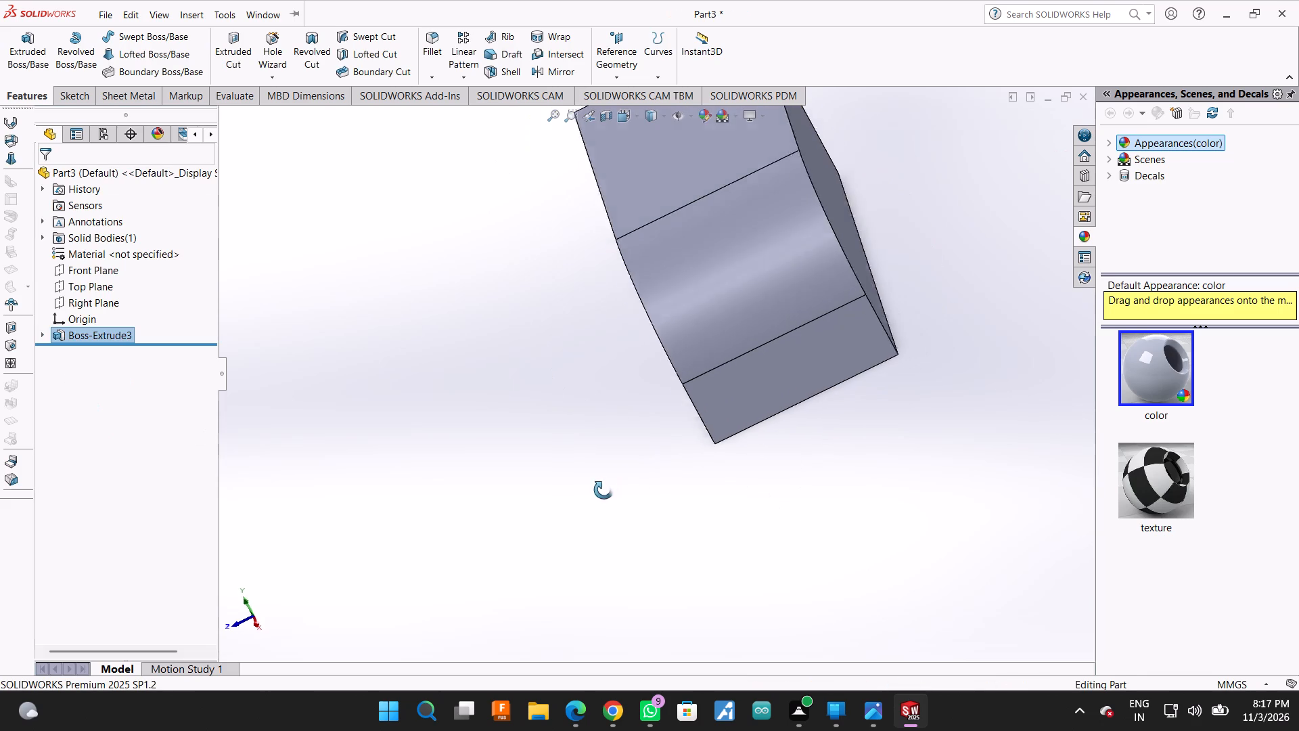
middle_drag(603, 490, 603, 490)
click(712, 288)
click(842, 372)
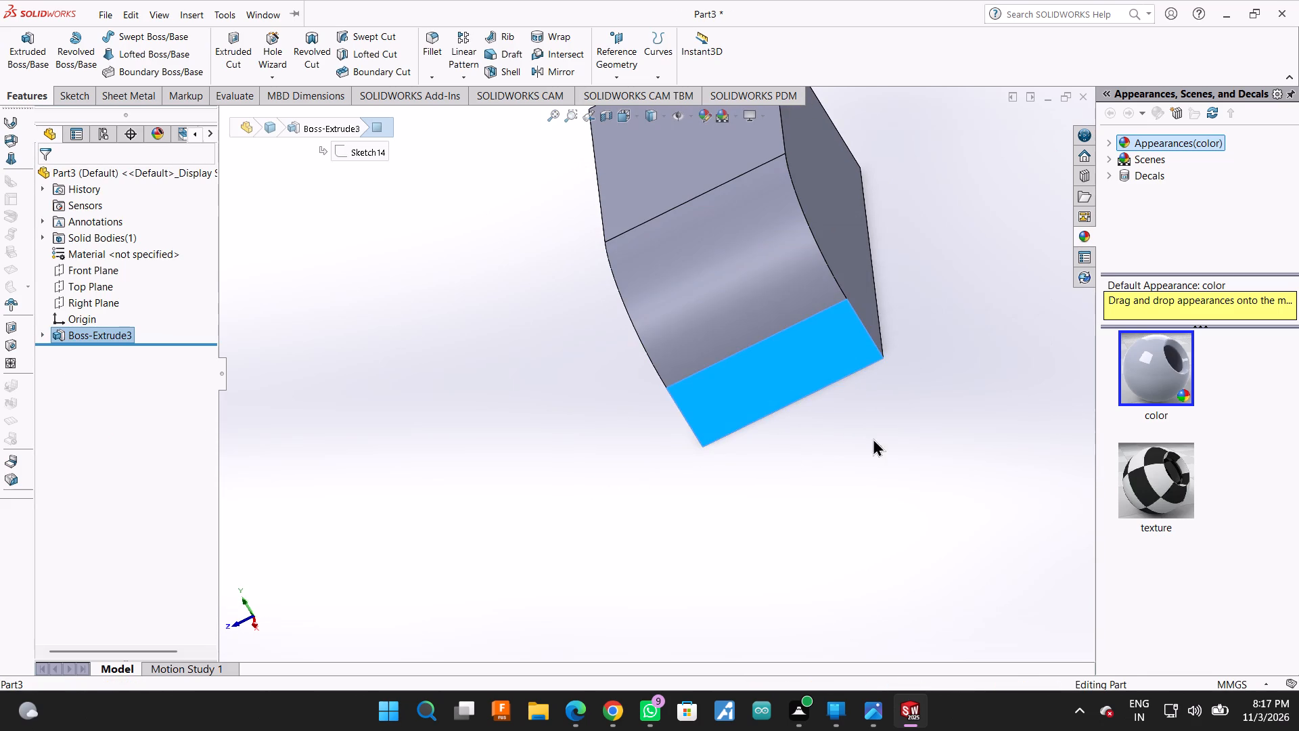
middle_drag(849, 464, 884, 405)
click(483, 454)
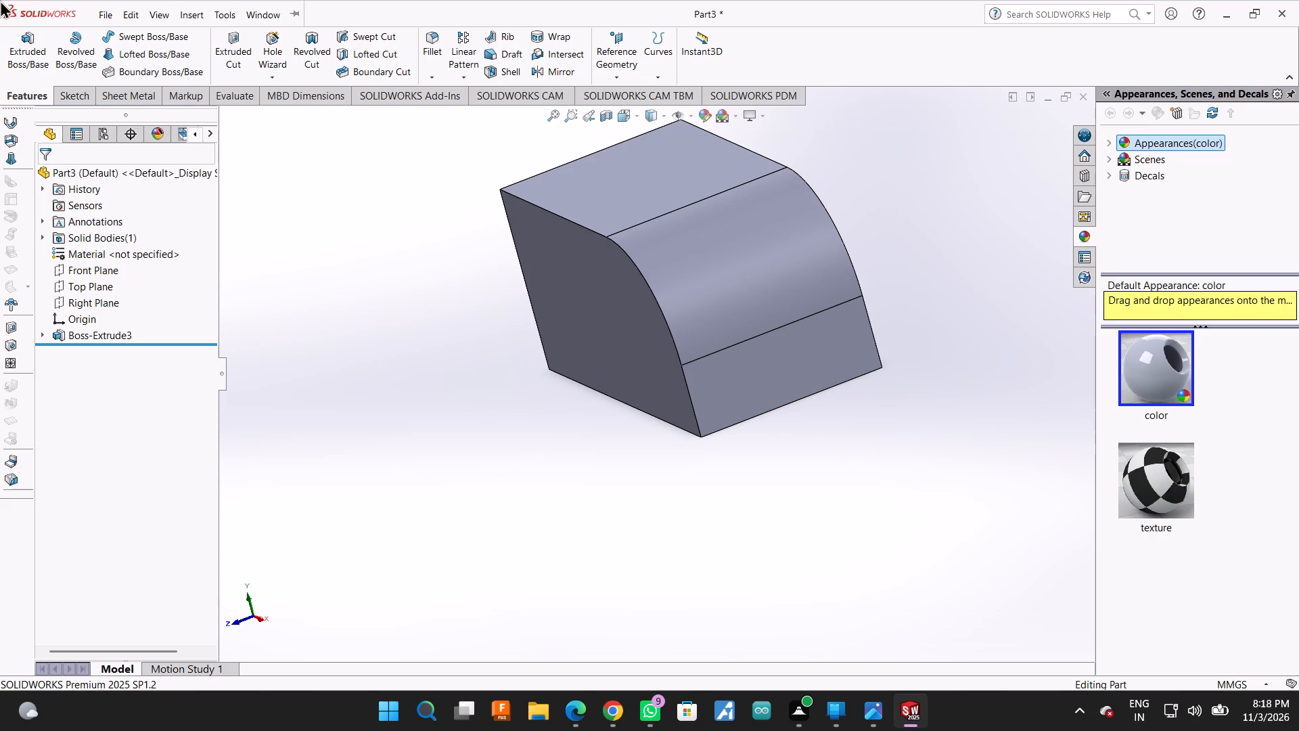
middle_drag(461, 359, 591, 381)
click(486, 376)
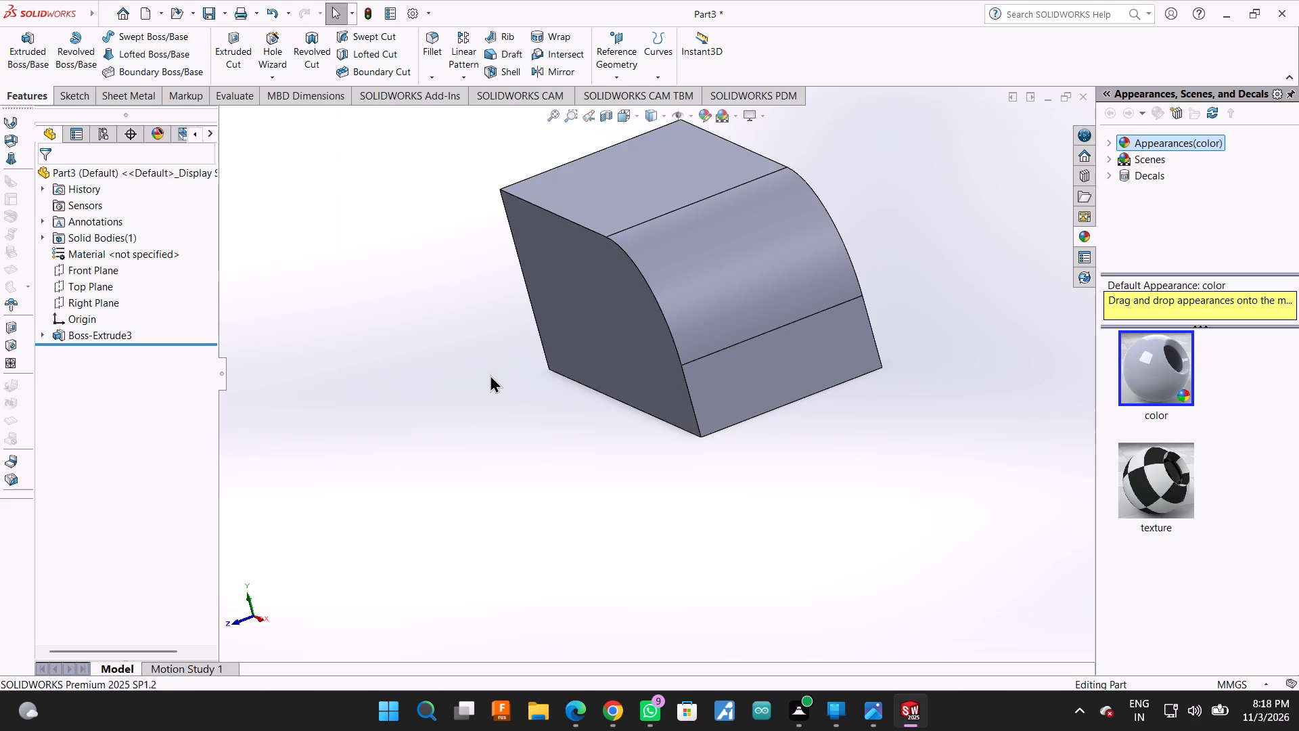
middle_drag(430, 342, 499, 348)
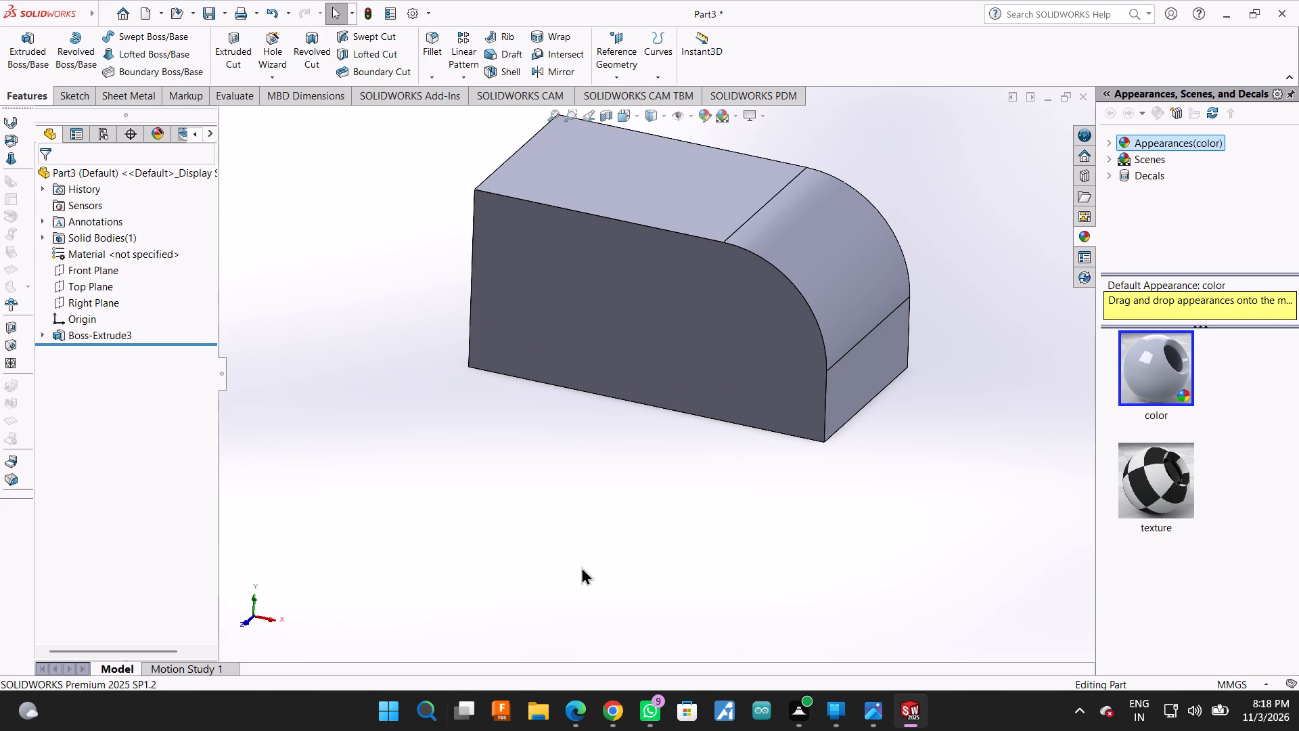
scroll(568, 573, up, 2)
middle_drag(597, 474, 598, 474)
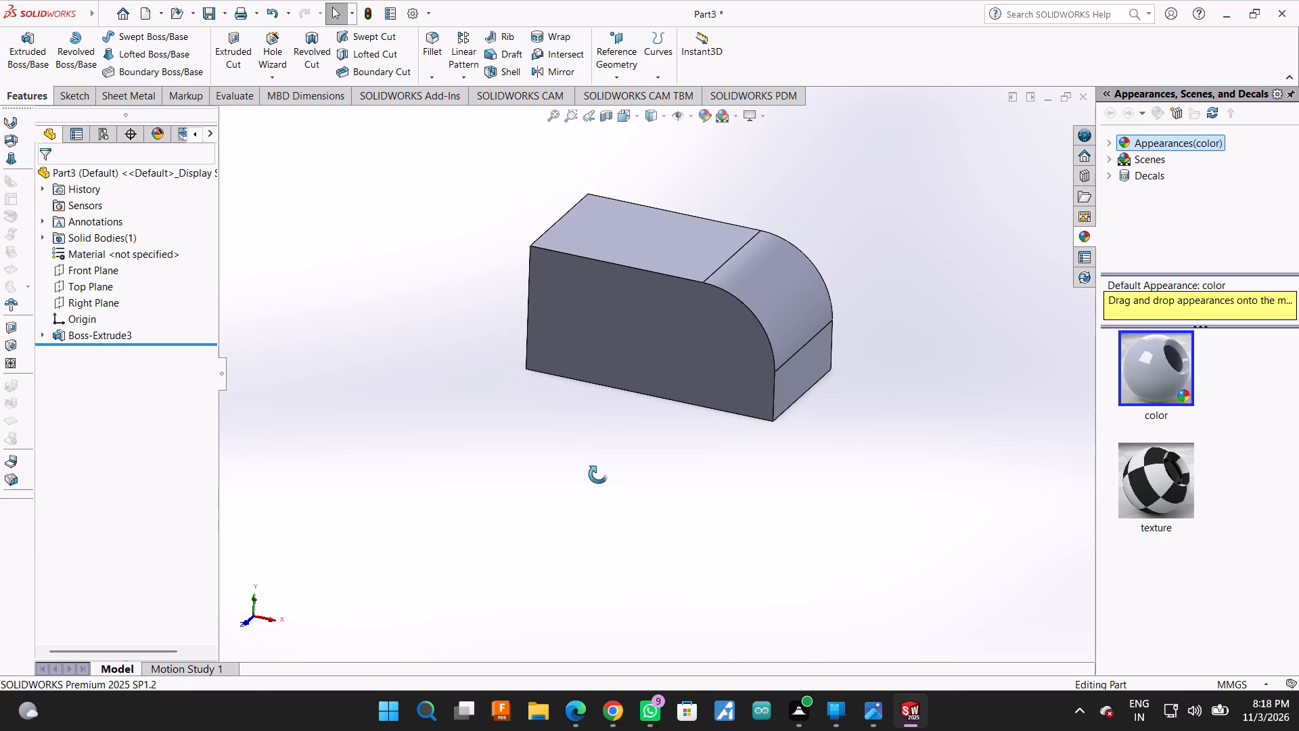
middle_drag(598, 474, 615, 569)
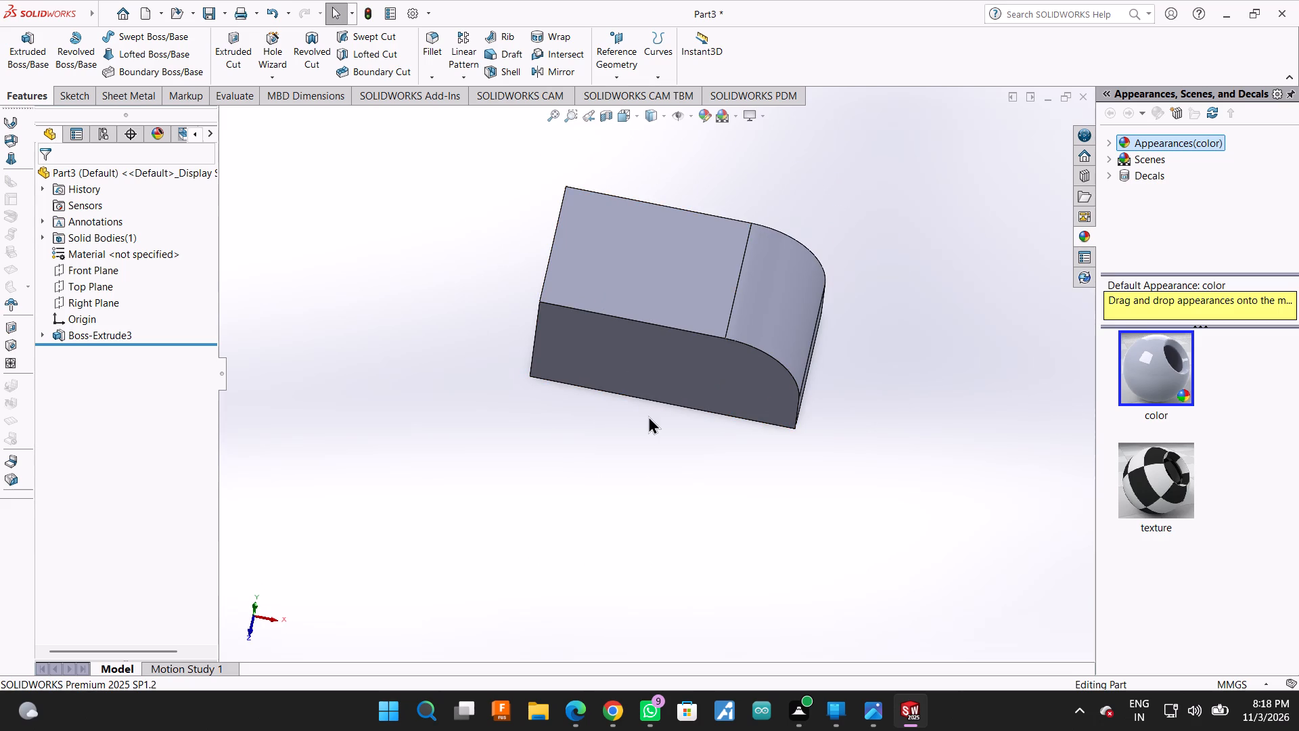
scroll(648, 416, down, 2)
click(768, 261)
click(530, 399)
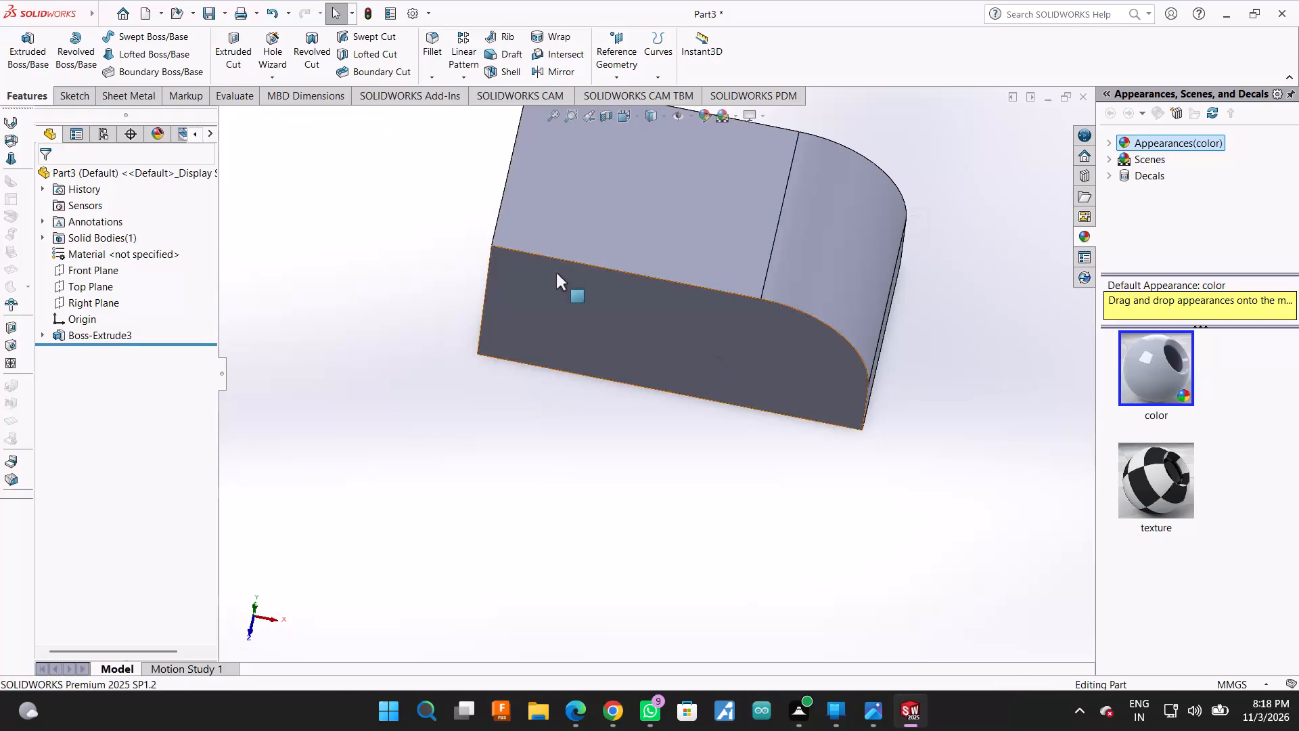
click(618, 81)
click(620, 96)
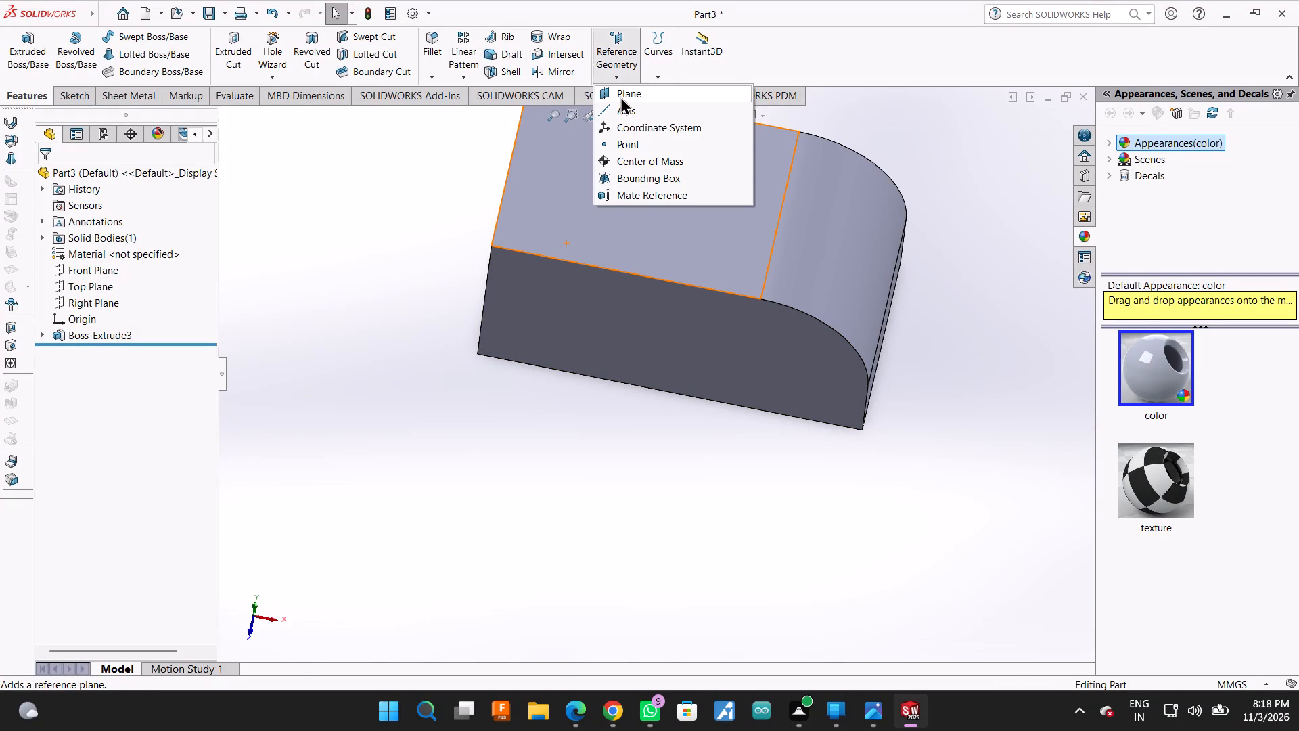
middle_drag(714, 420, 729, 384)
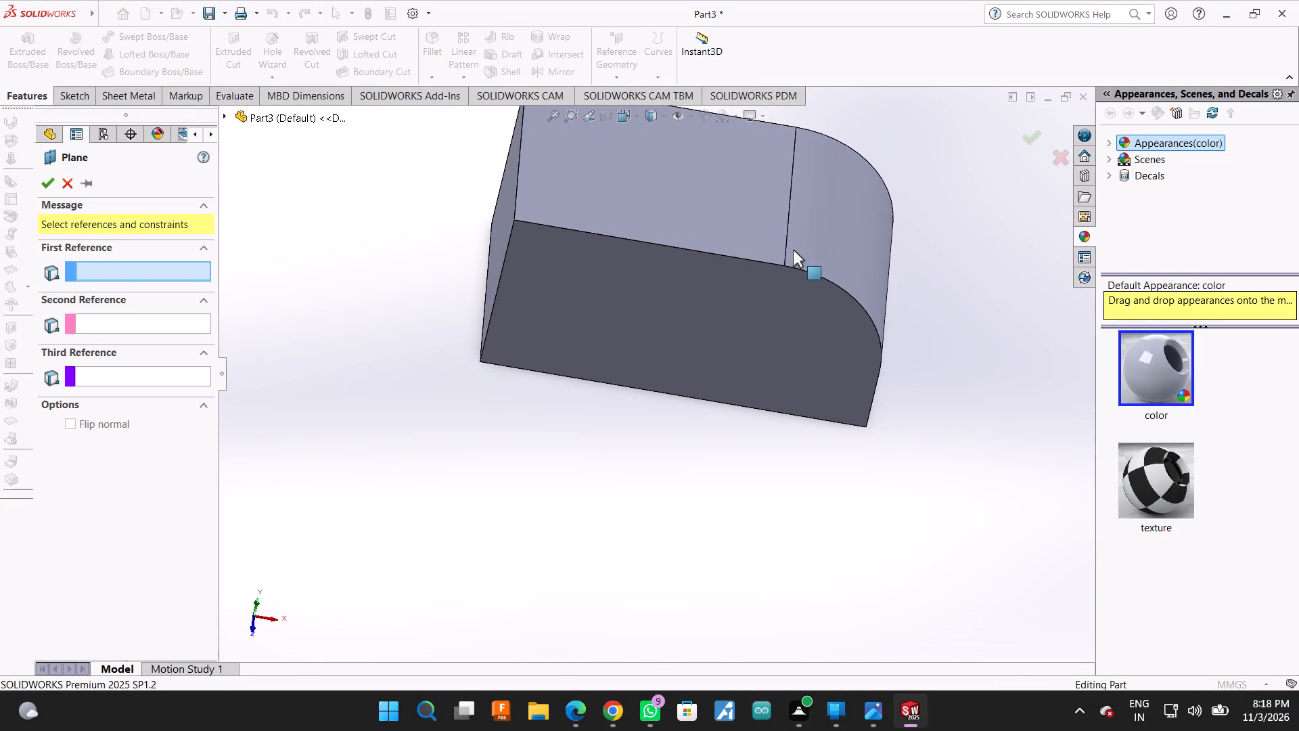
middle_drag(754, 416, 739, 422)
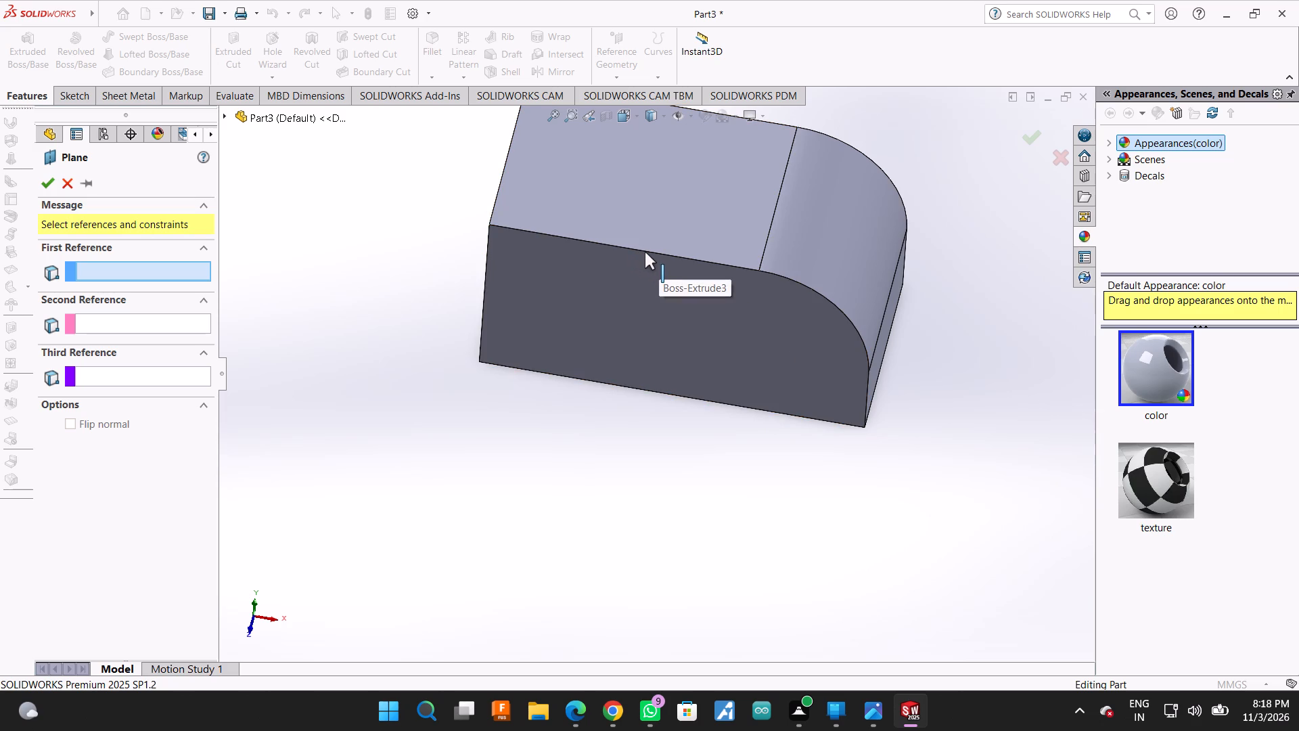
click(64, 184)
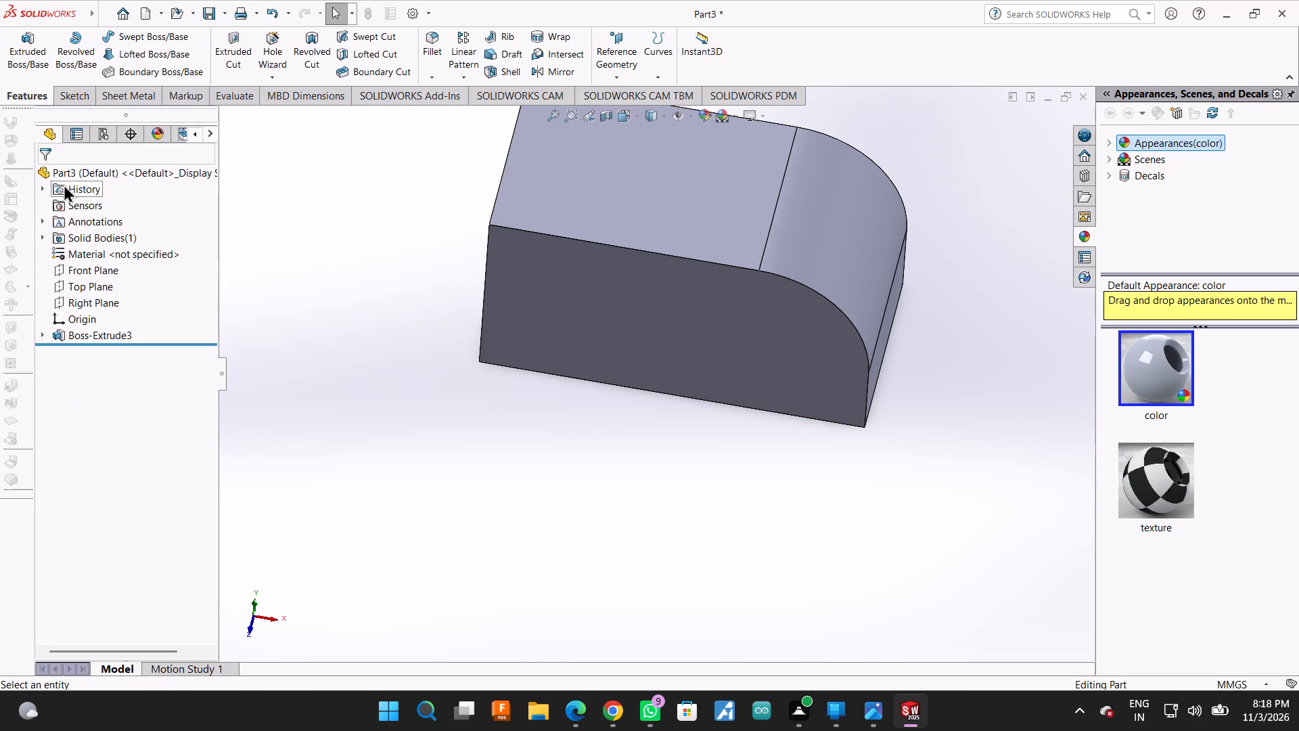
Start a new sketch on the block's flat top face, beside the rounded corner.
click(82, 91)
click(95, 40)
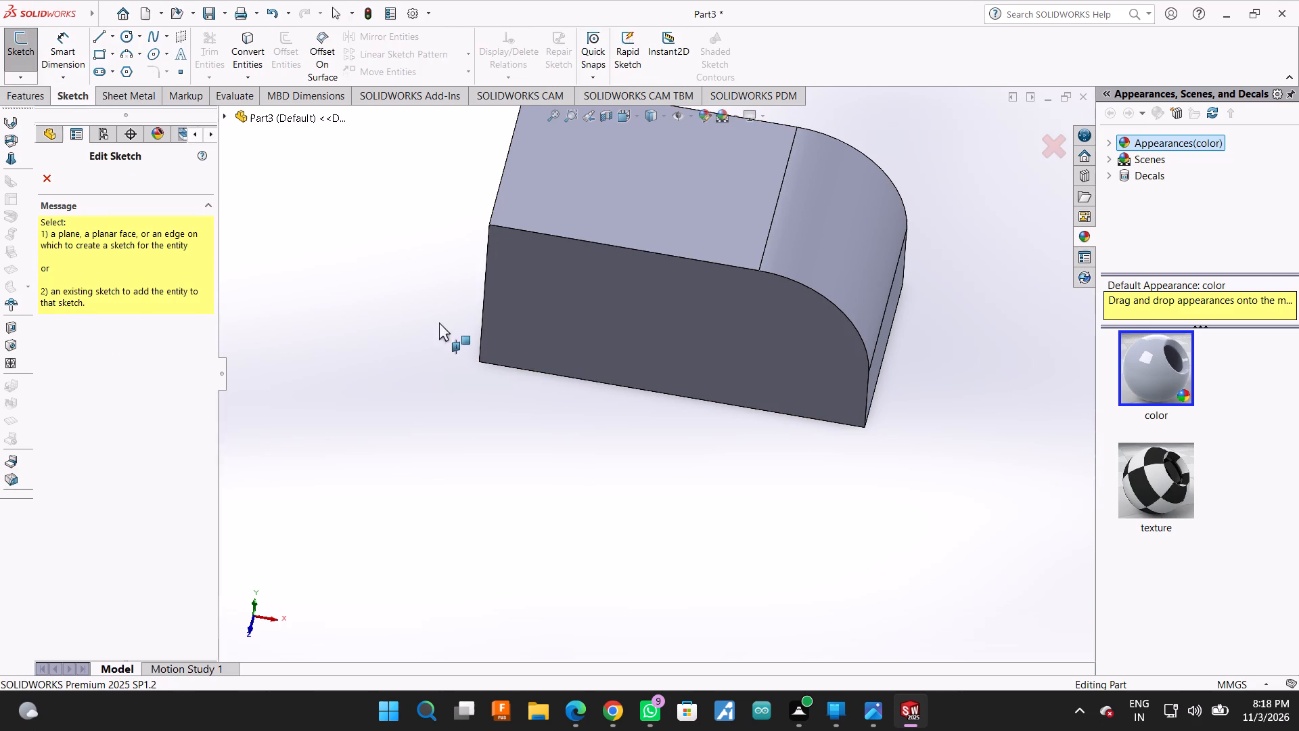
middle_drag(409, 310, 444, 407)
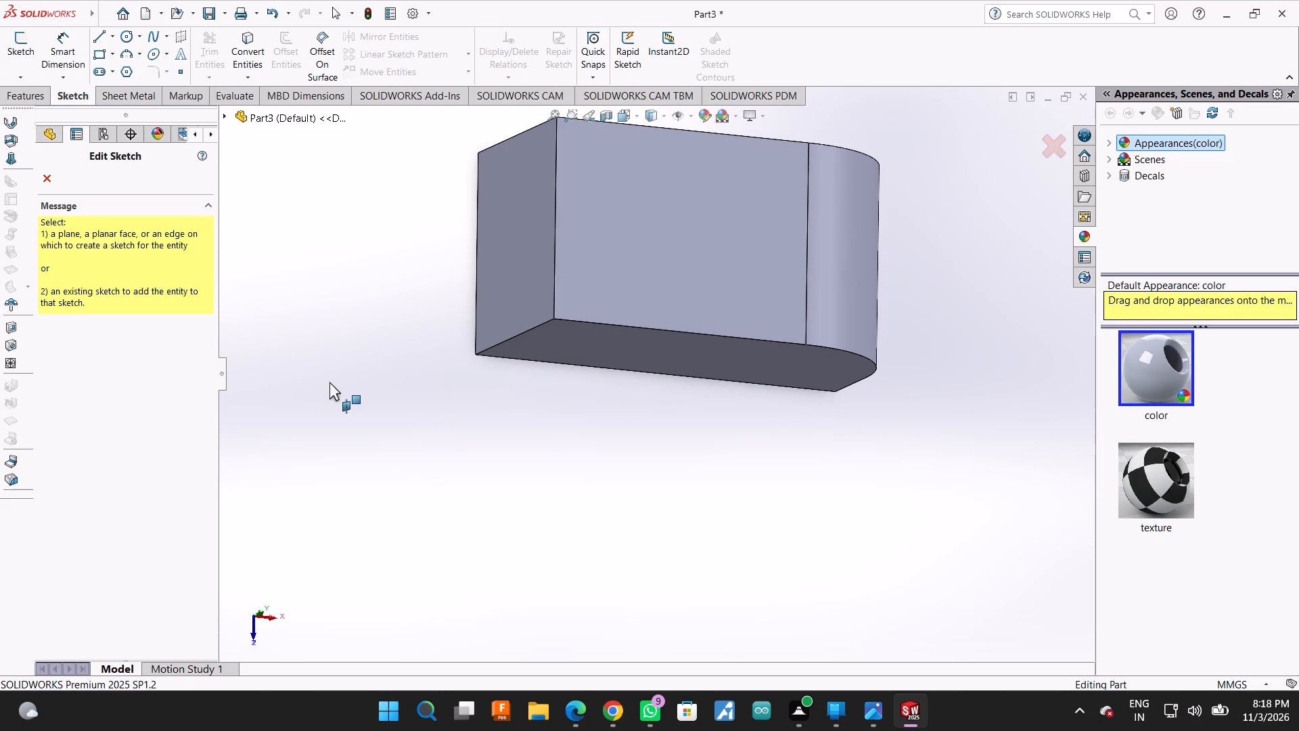
middle_drag(938, 278, 894, 265)
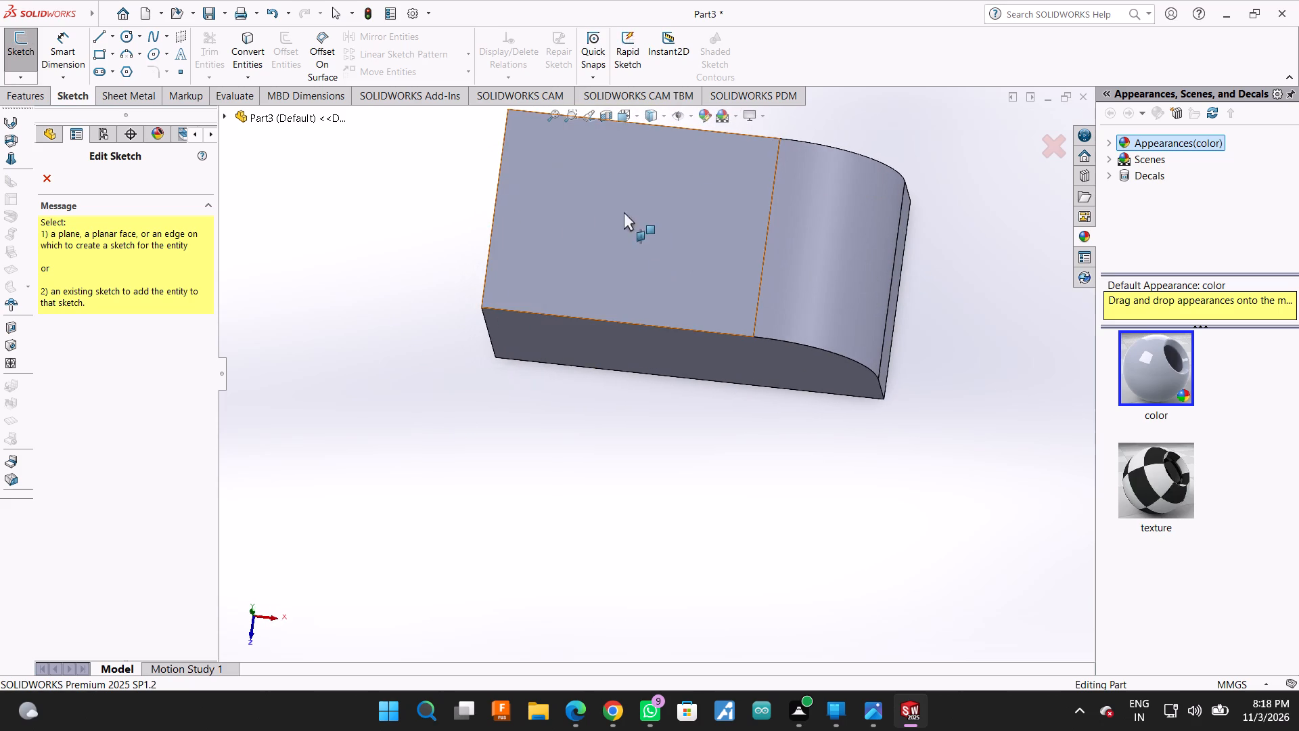
click(627, 238)
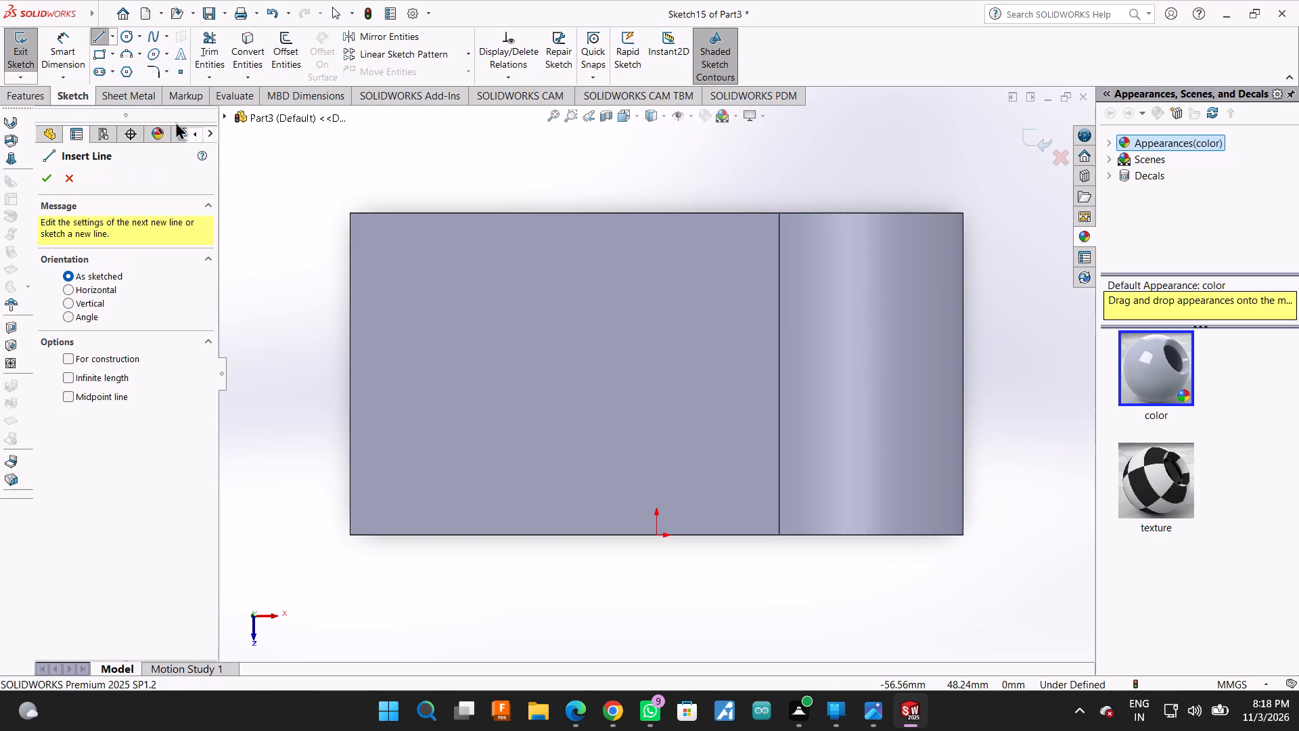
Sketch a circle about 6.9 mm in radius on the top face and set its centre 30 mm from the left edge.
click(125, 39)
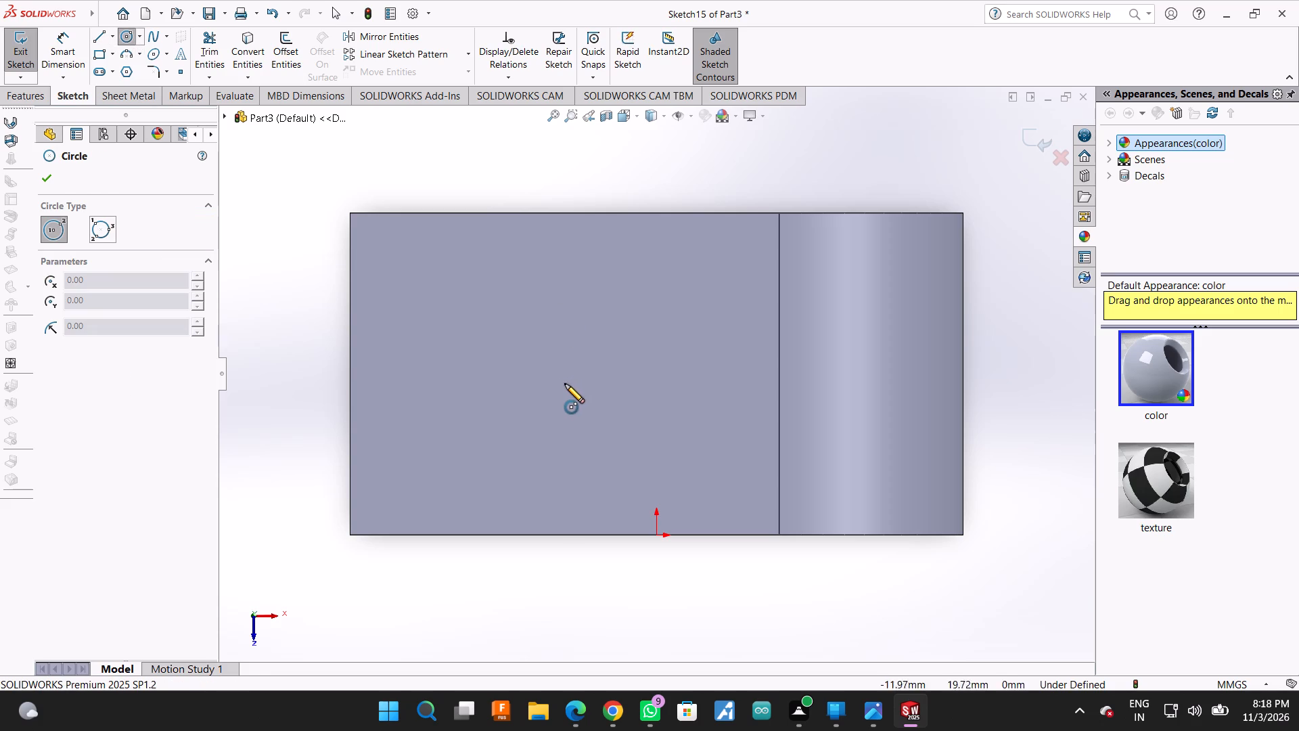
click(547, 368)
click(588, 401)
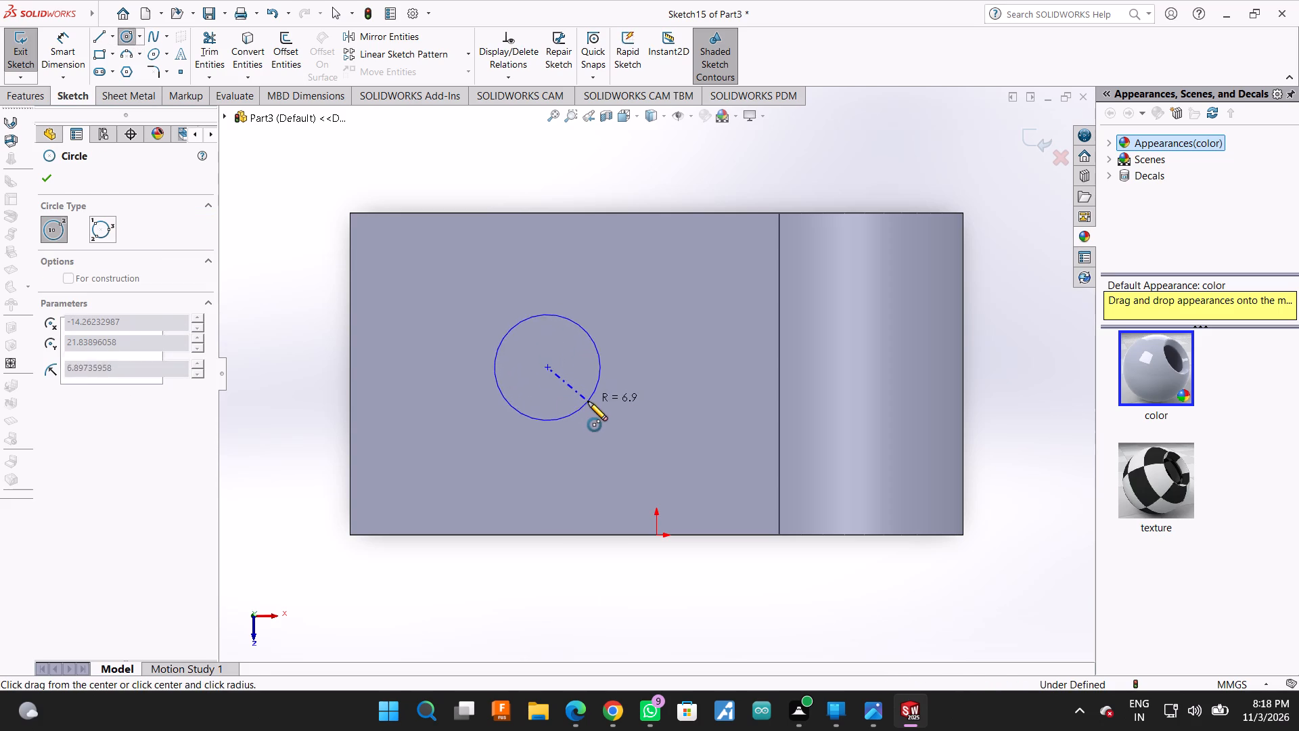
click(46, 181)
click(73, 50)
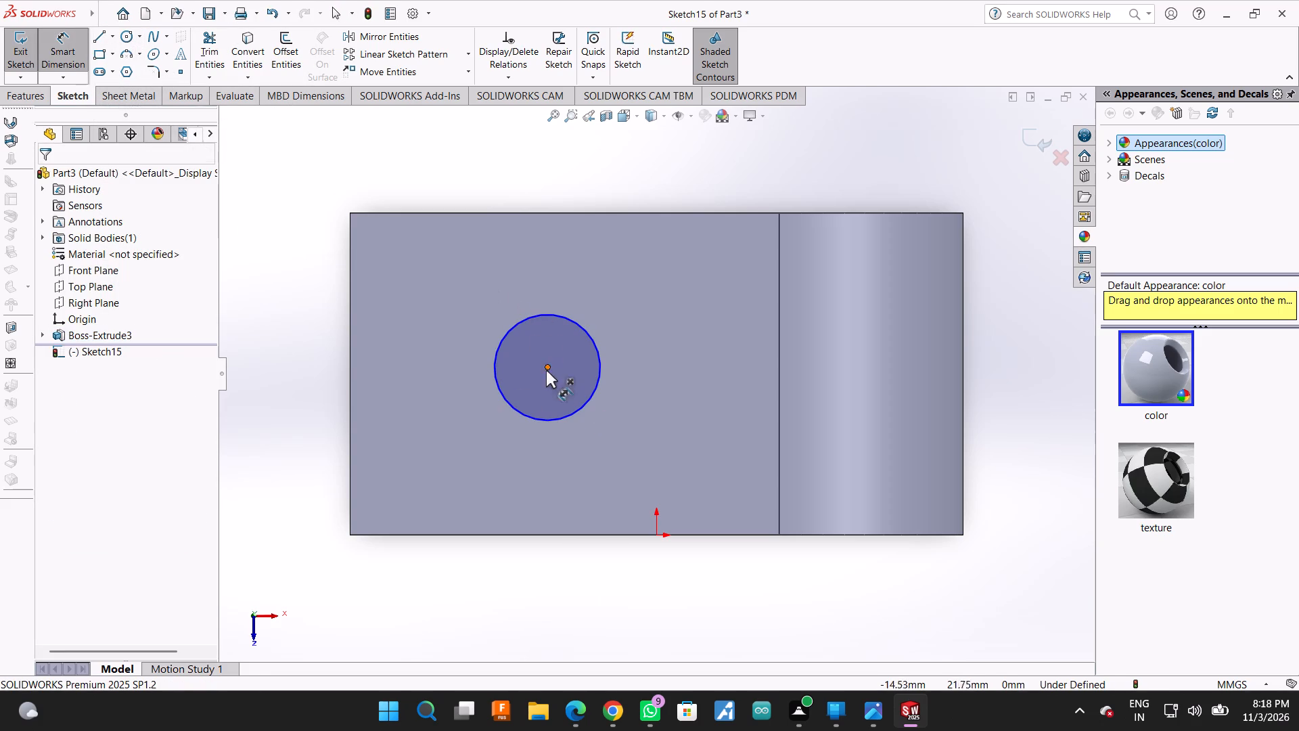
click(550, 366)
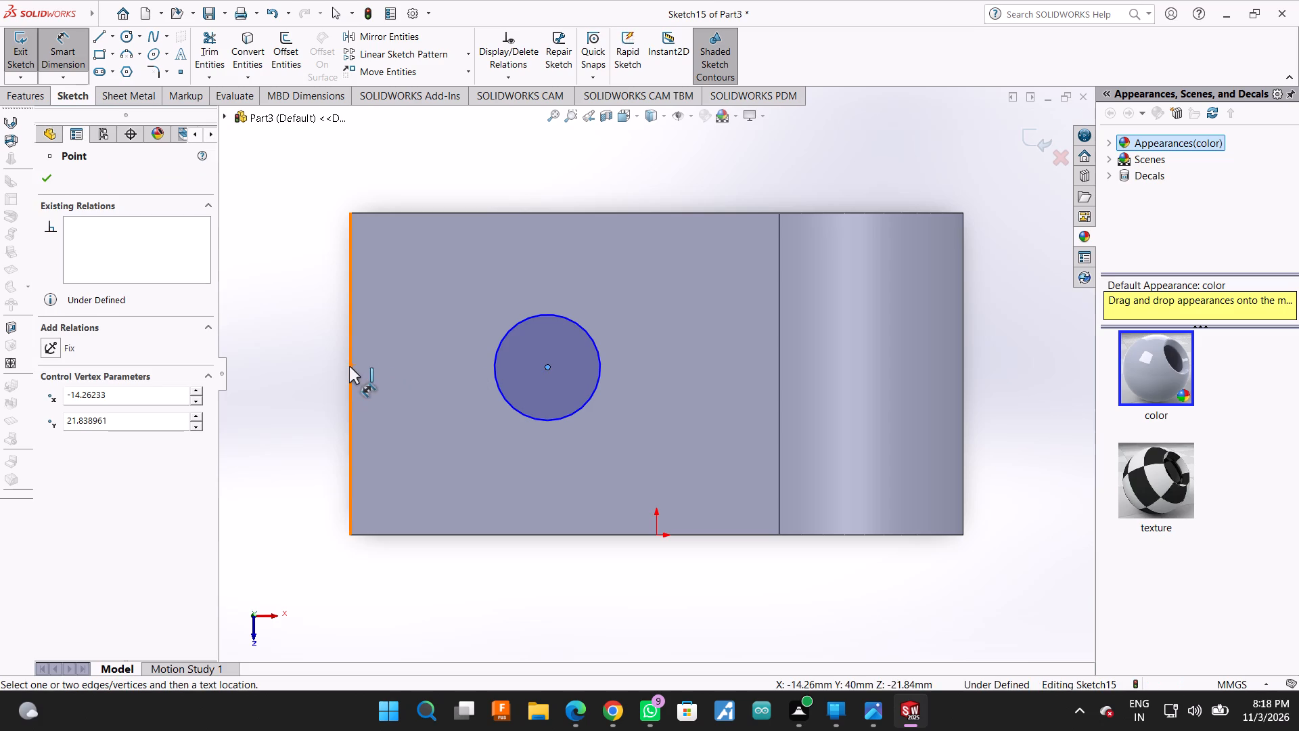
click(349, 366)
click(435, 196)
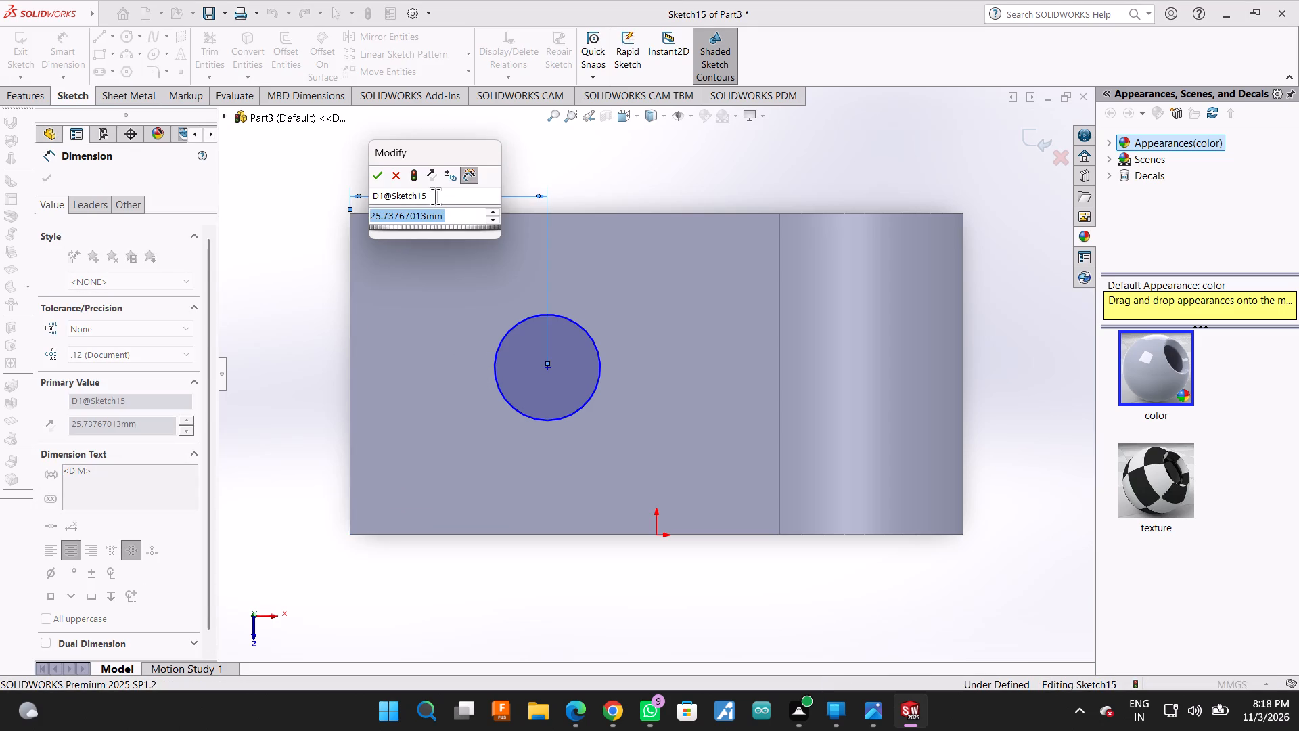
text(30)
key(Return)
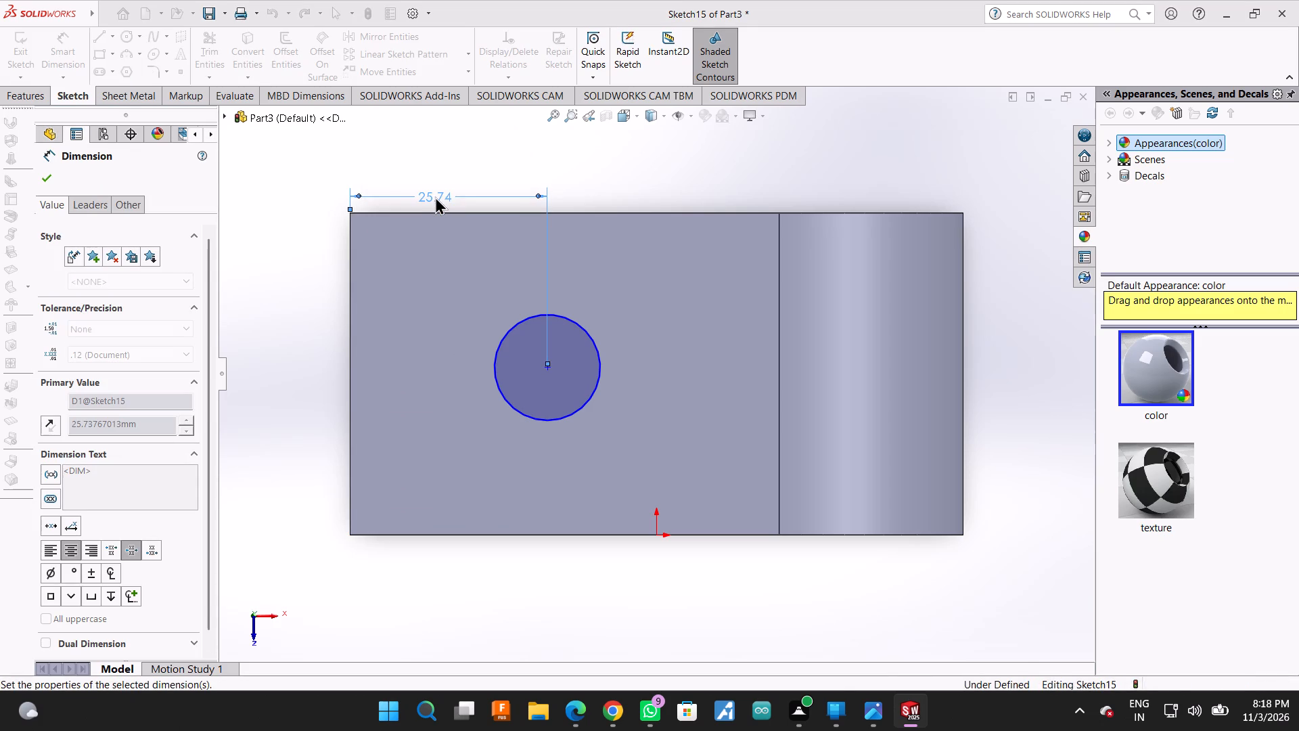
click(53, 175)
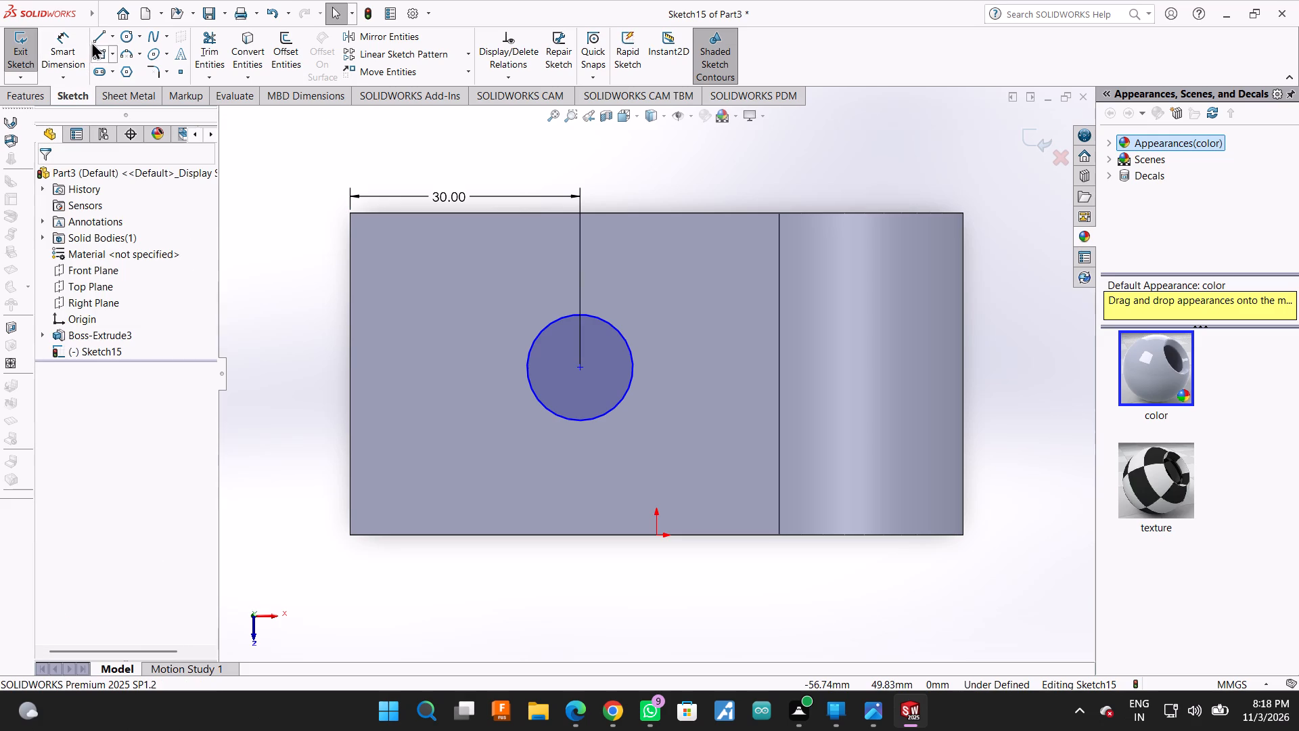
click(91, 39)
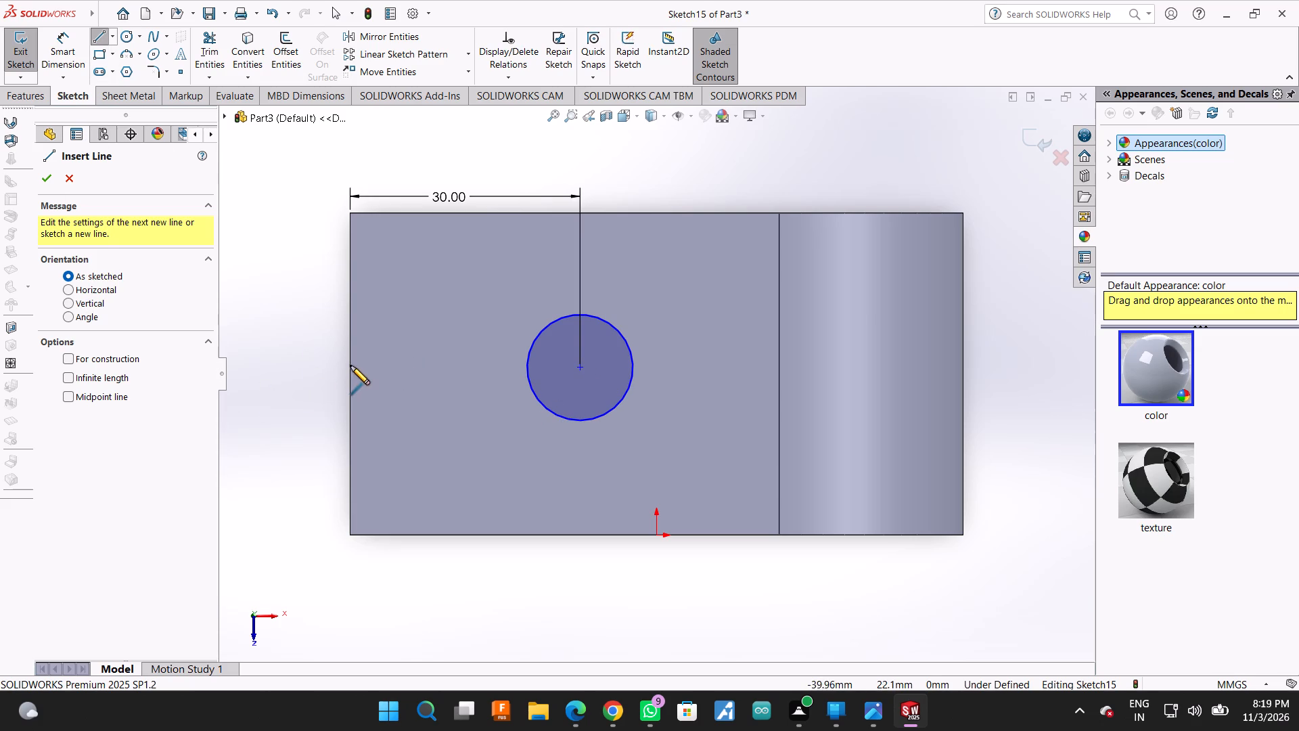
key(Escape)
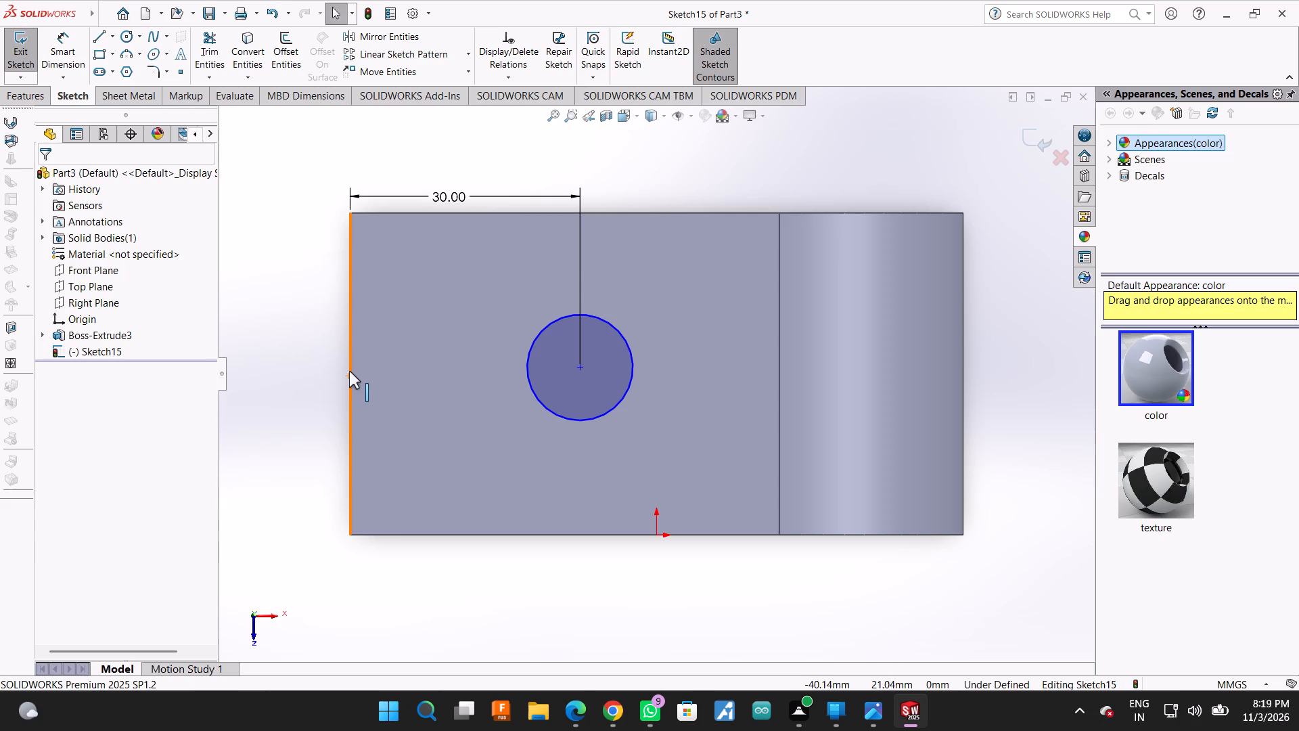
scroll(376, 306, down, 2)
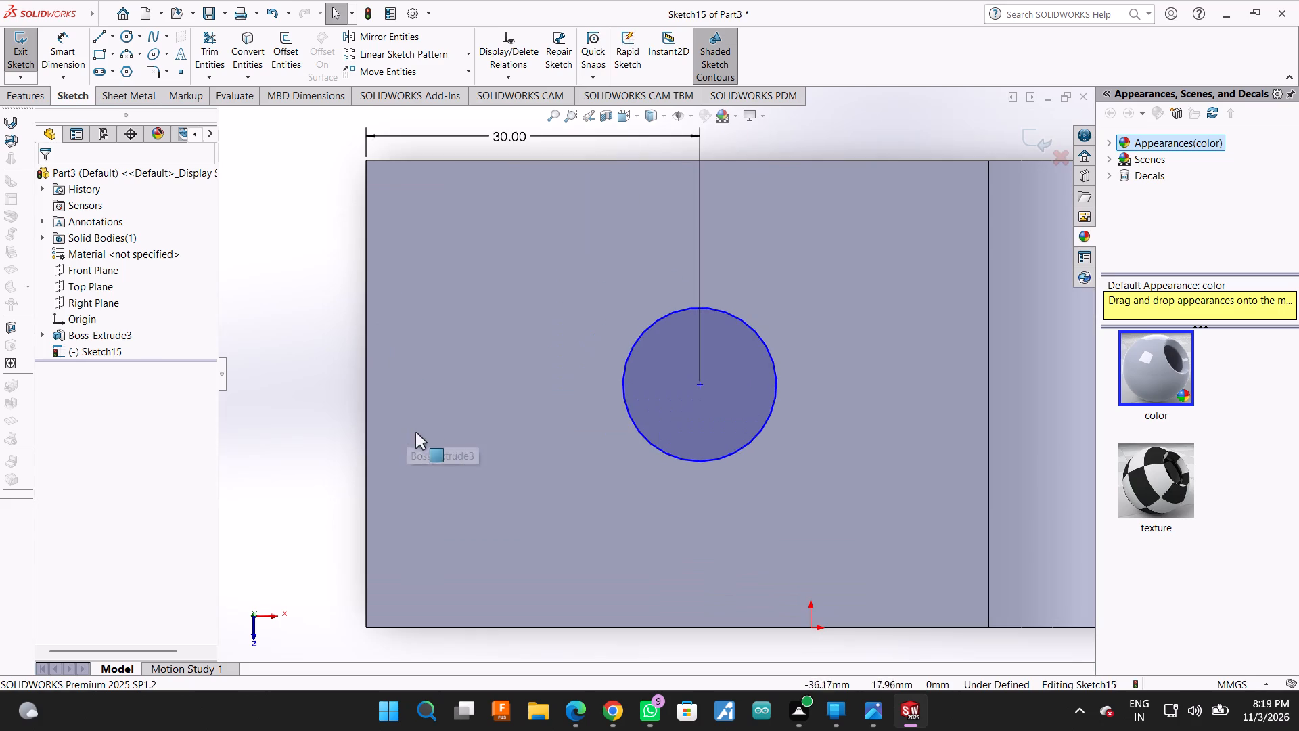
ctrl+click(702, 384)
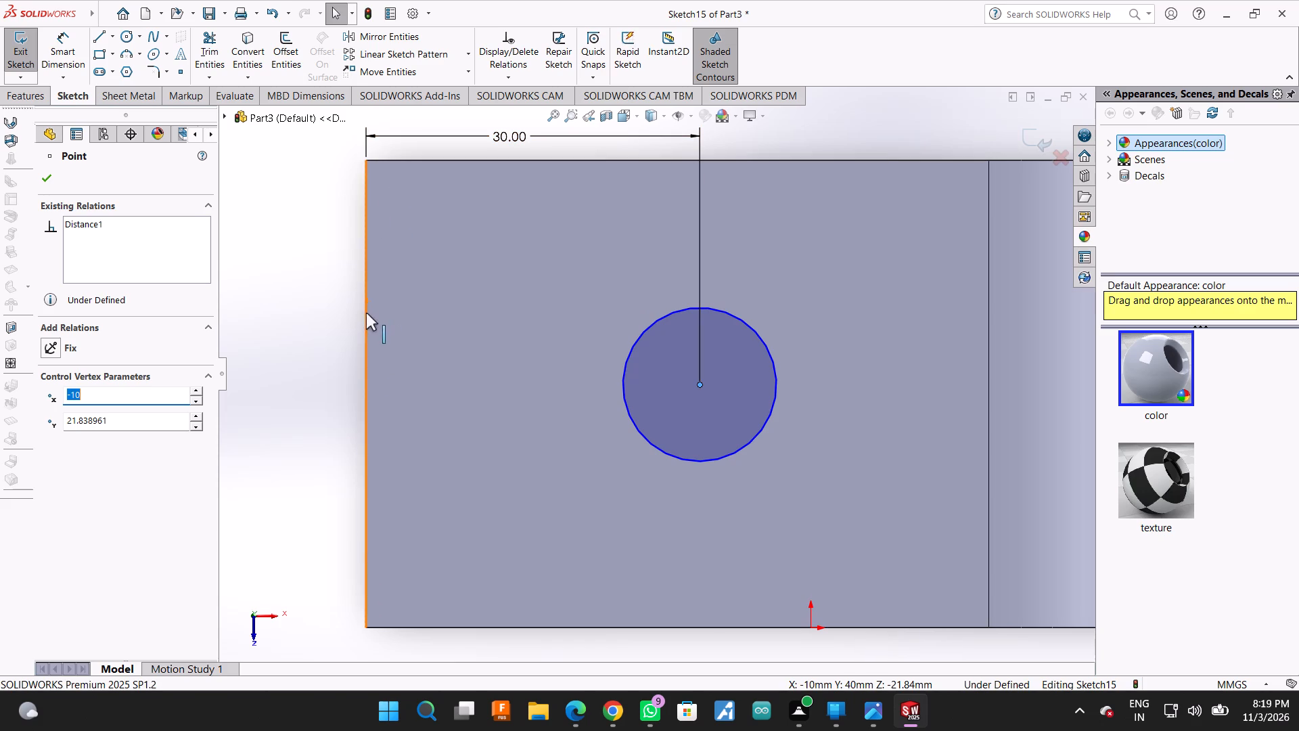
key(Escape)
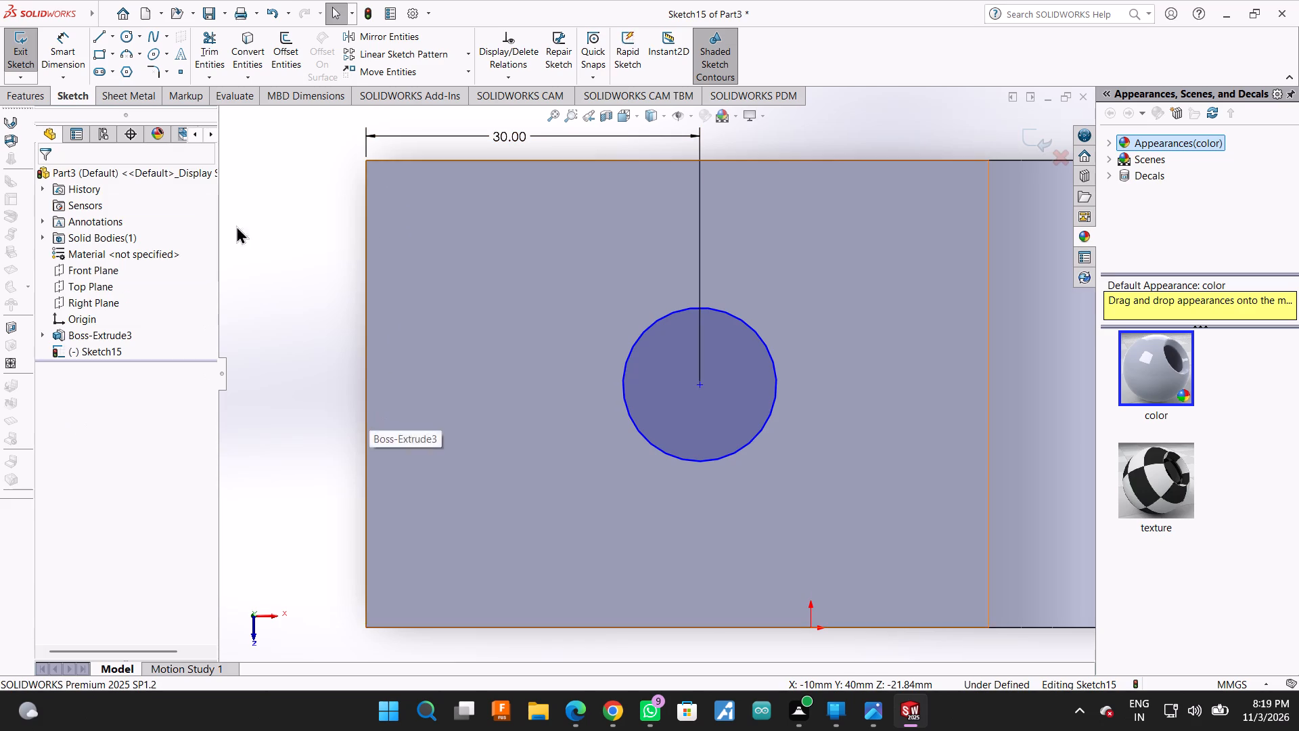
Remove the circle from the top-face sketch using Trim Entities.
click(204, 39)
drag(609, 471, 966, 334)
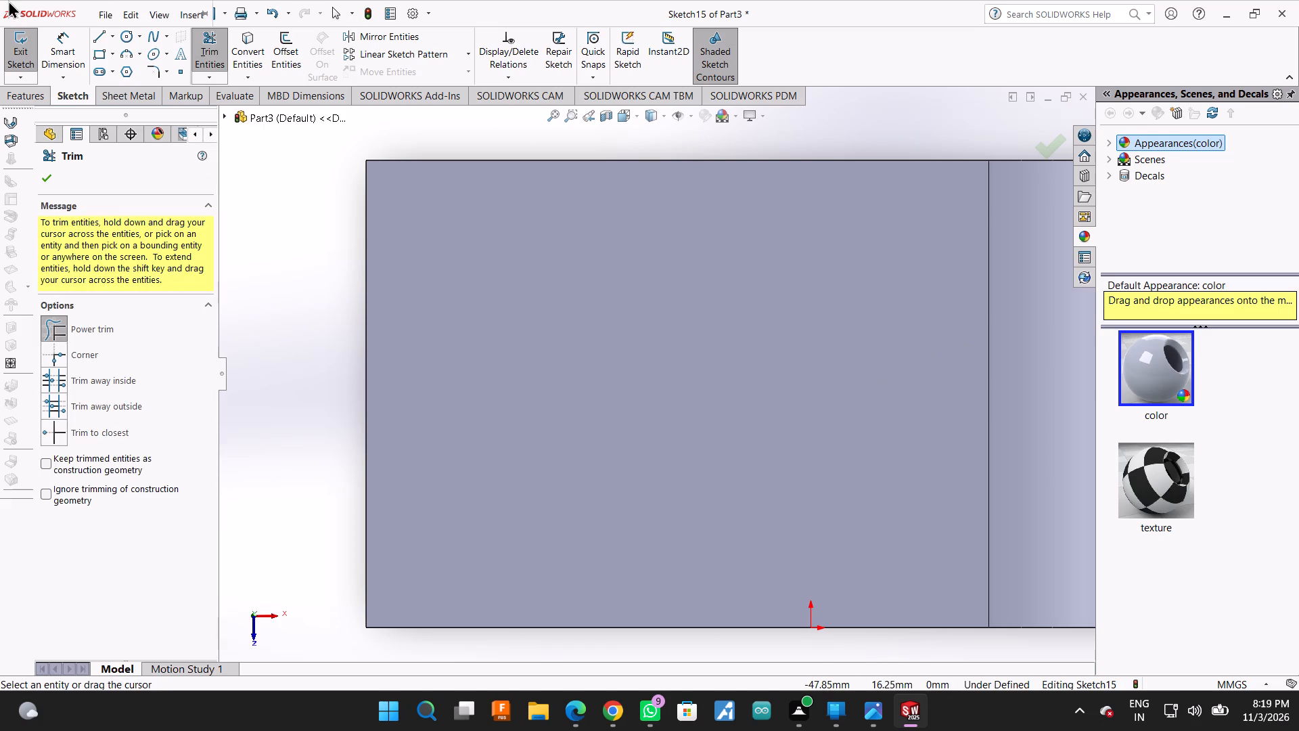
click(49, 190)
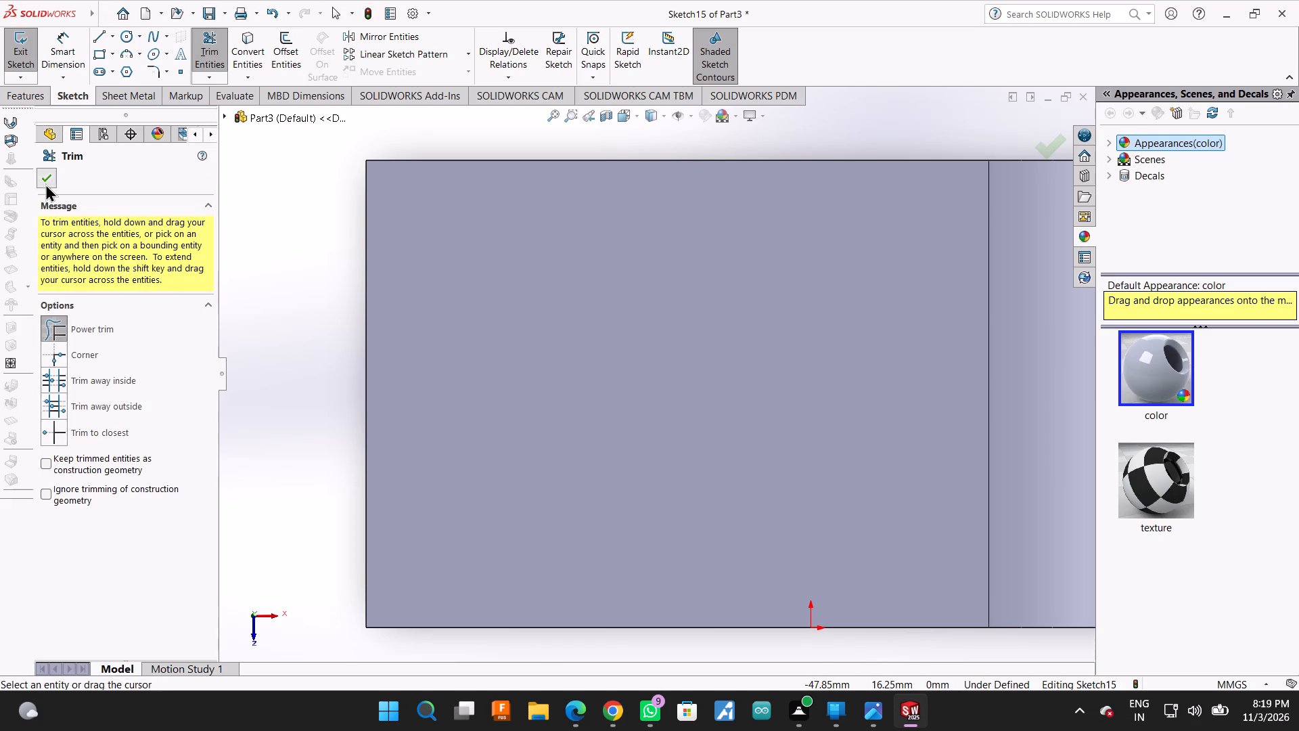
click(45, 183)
Sketch a circle about 5.7 mm in radius, level with the left edge's midpoint, and set its centre 46 mm from that edge.
click(123, 34)
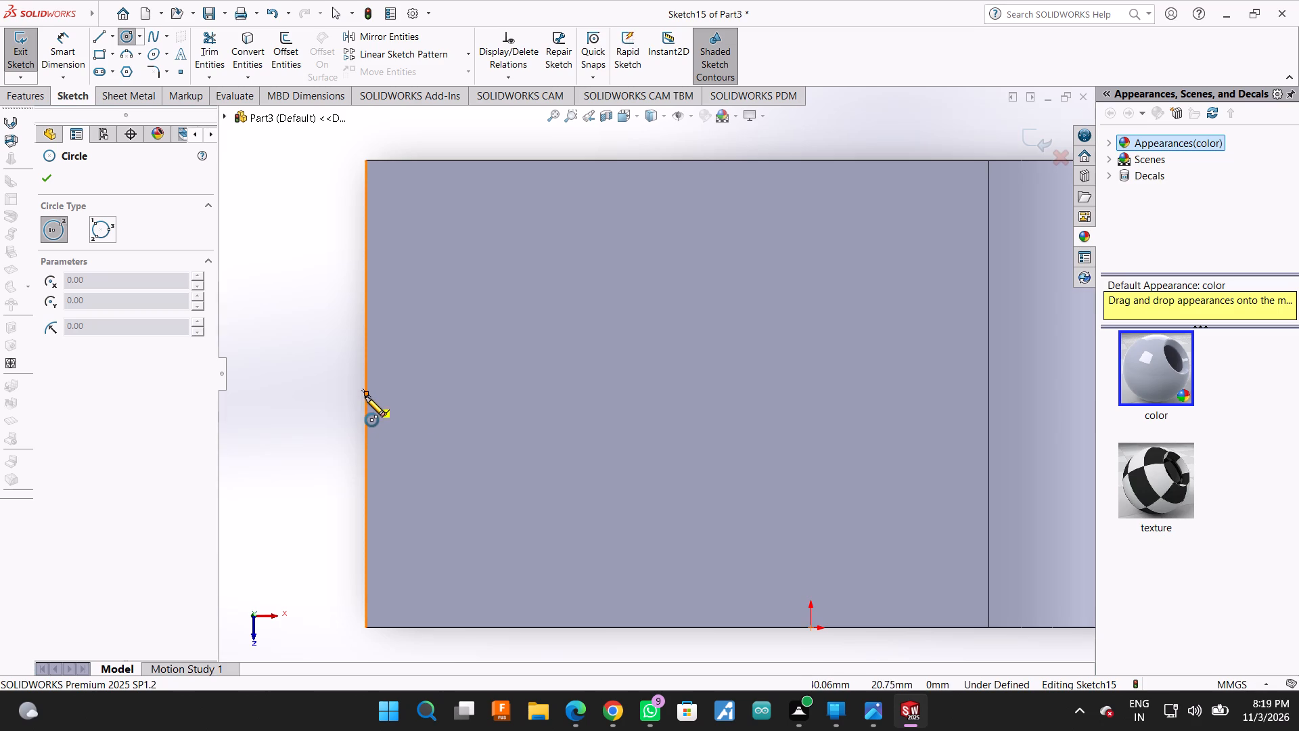
click(663, 395)
click(696, 448)
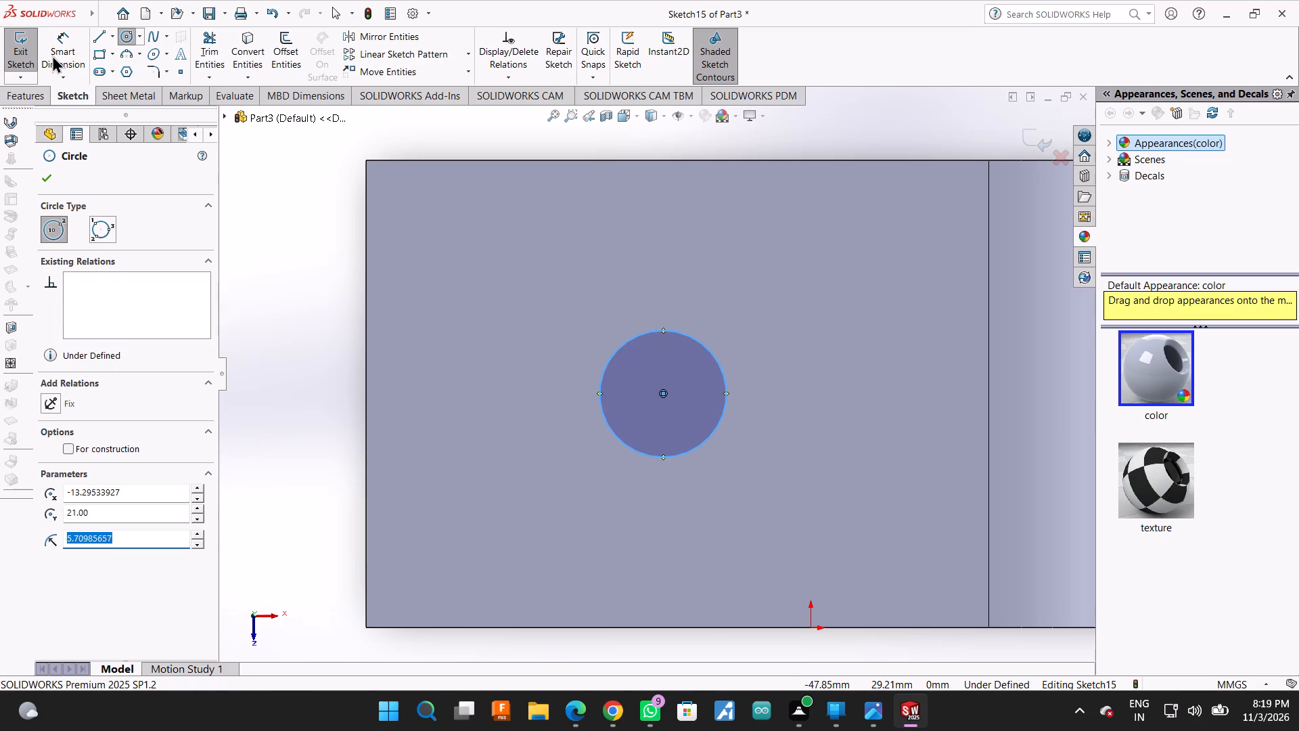
click(52, 55)
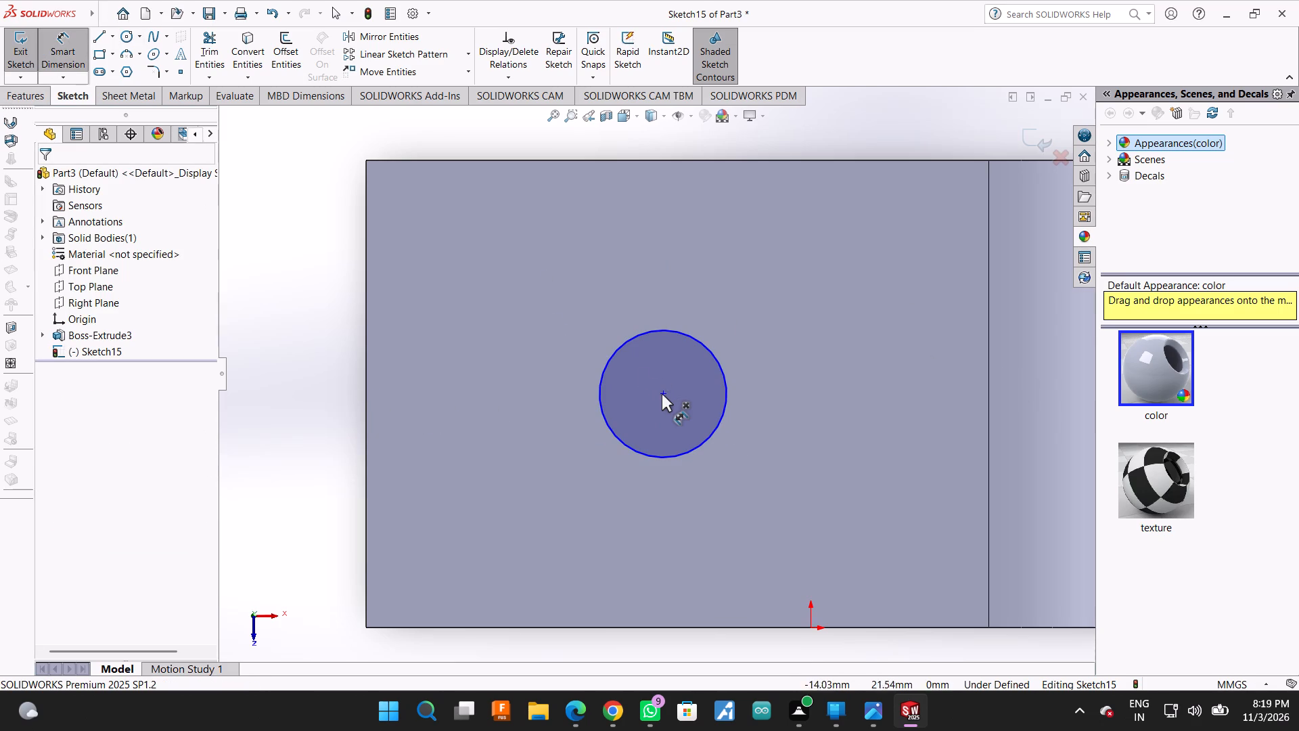
click(664, 391)
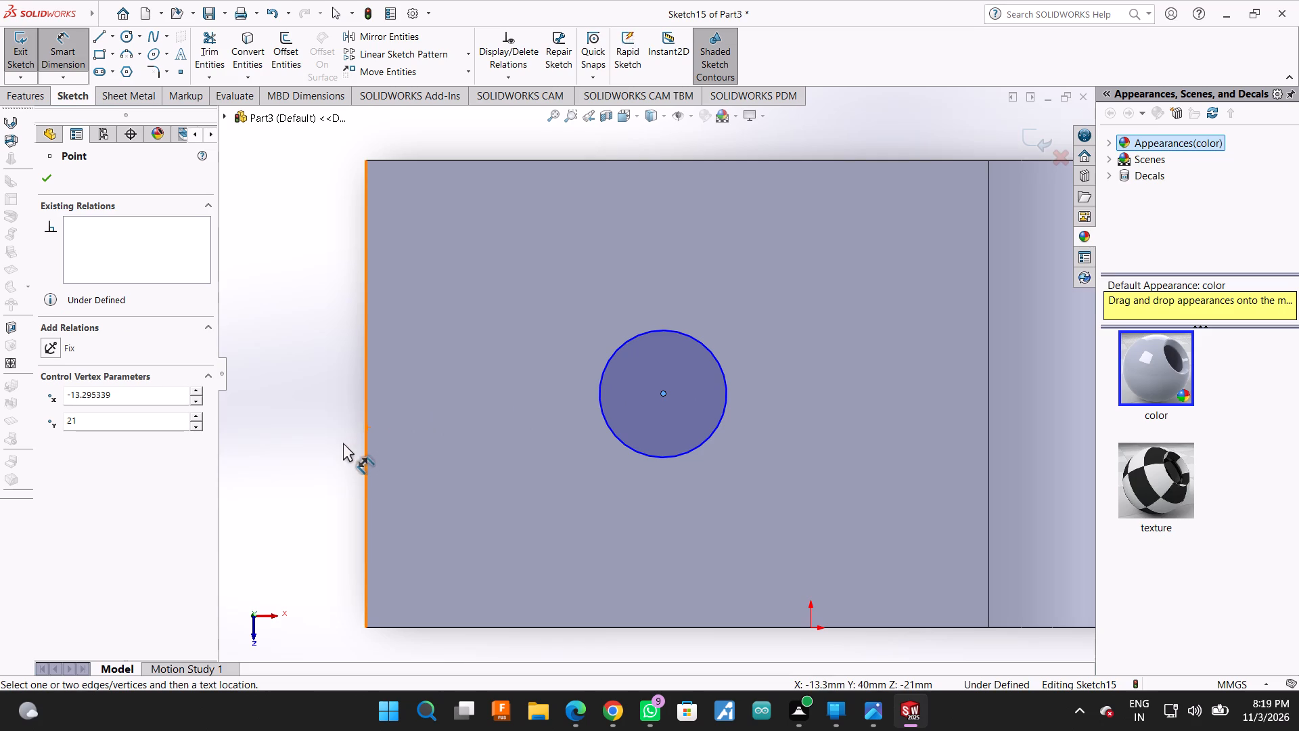
click(367, 443)
click(498, 139)
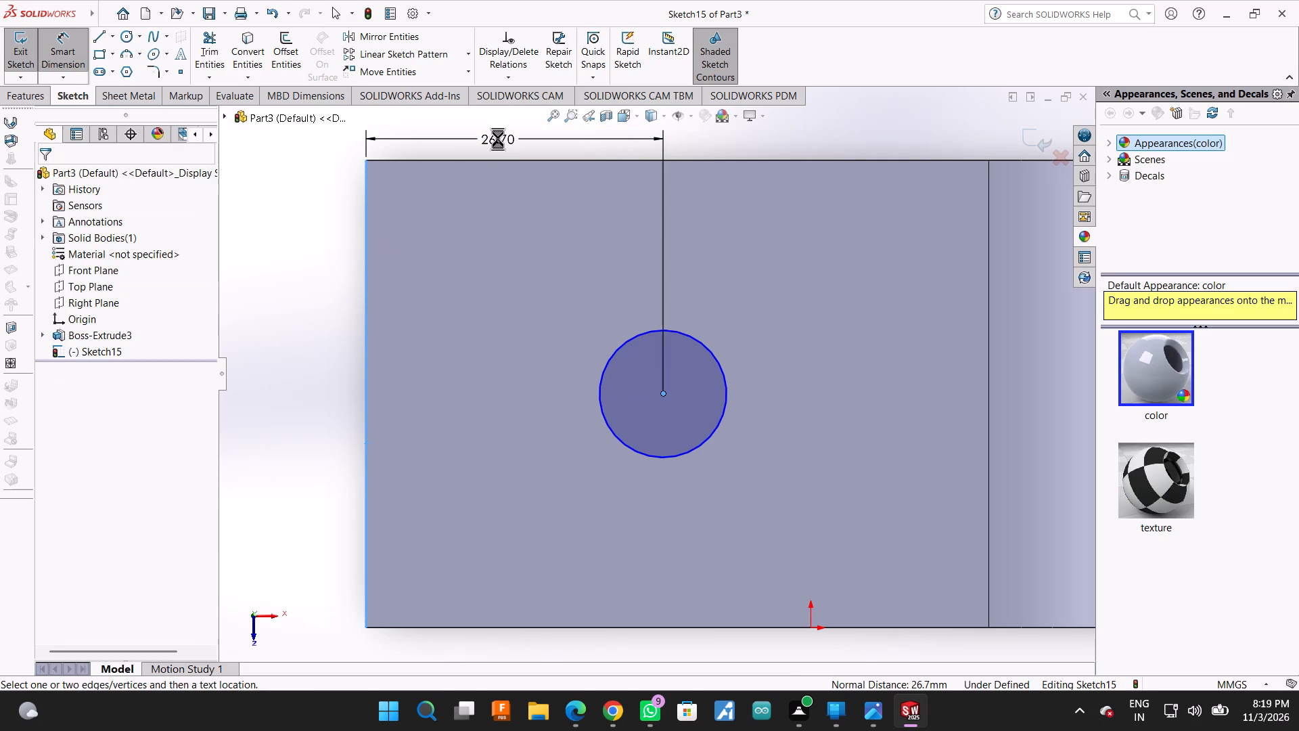
text(46)
key(Return)
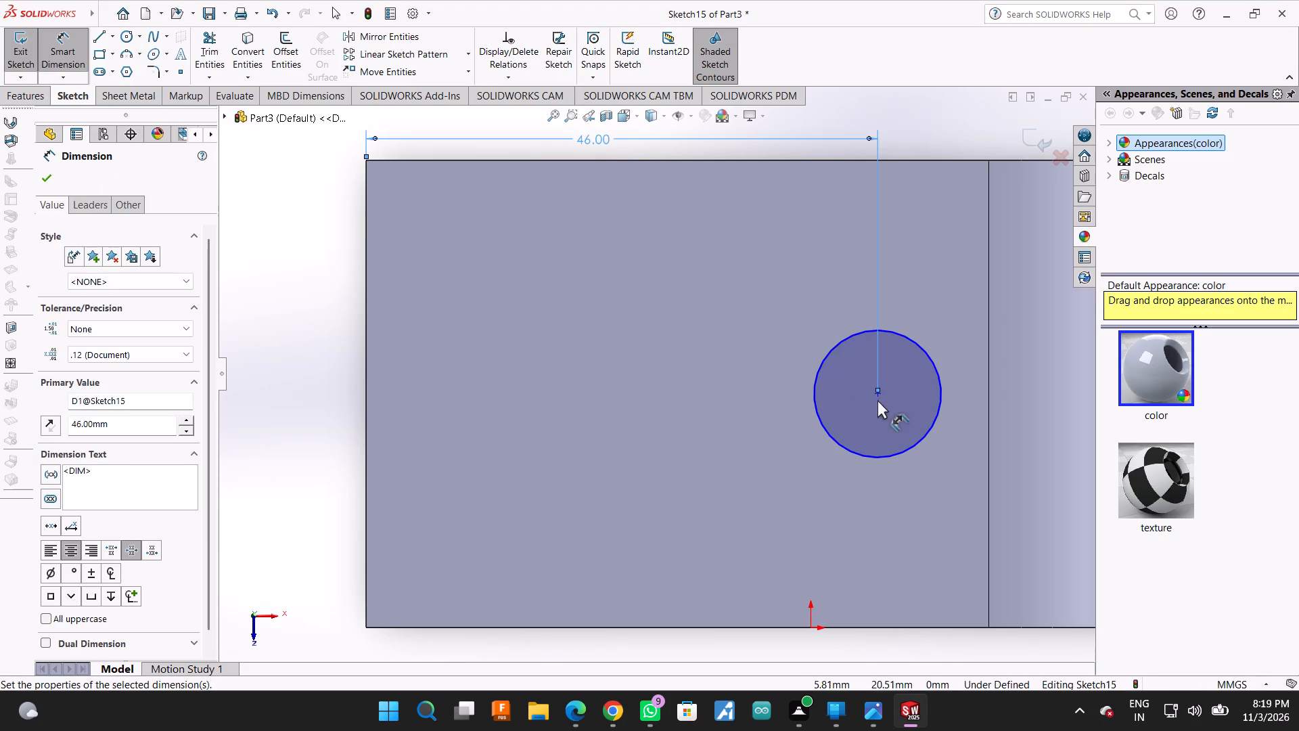
Set the circle's diameter to 16 mm.
click(932, 366)
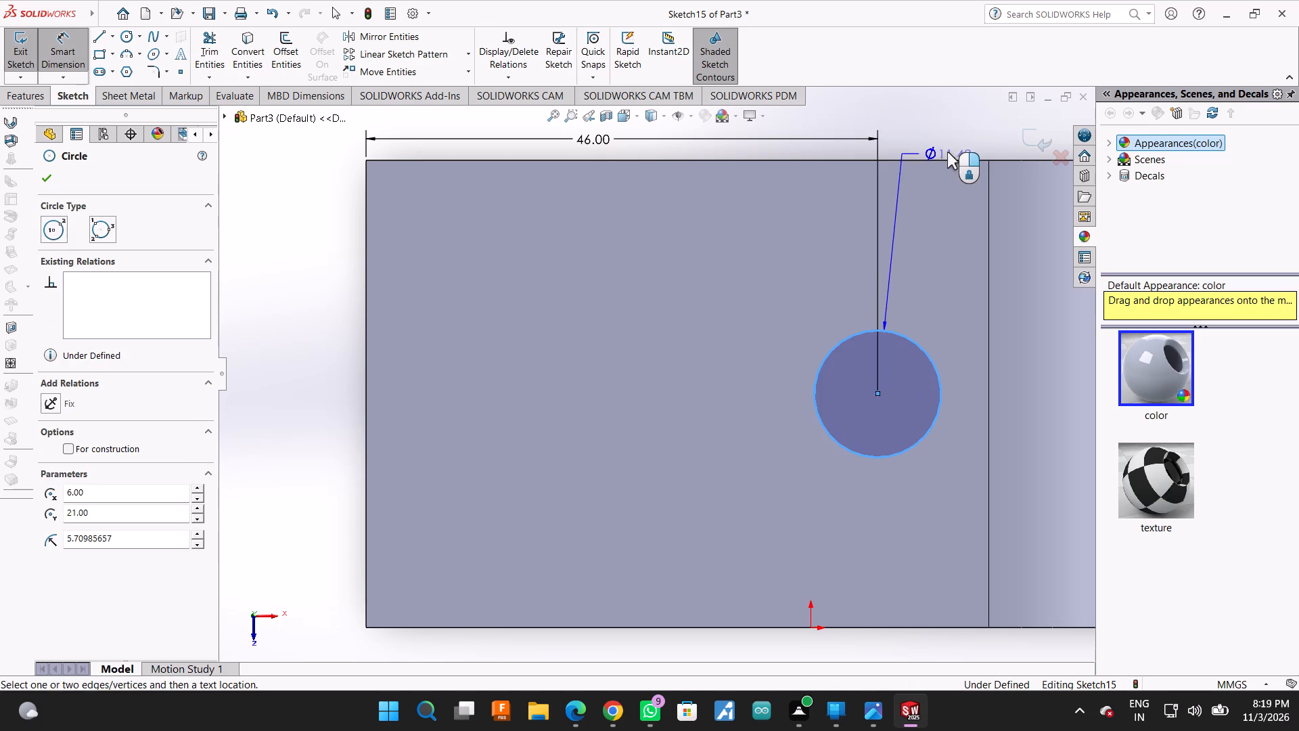
click(946, 139)
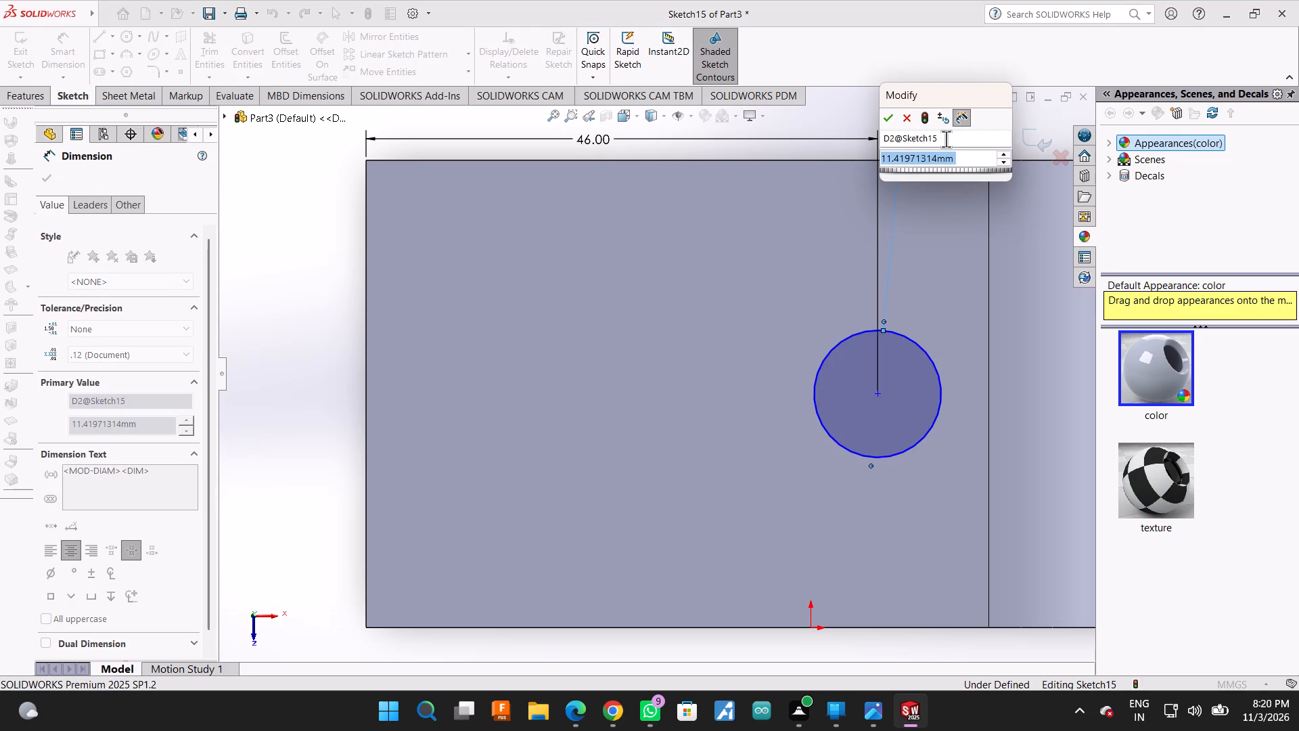
text(16)
key(Return)
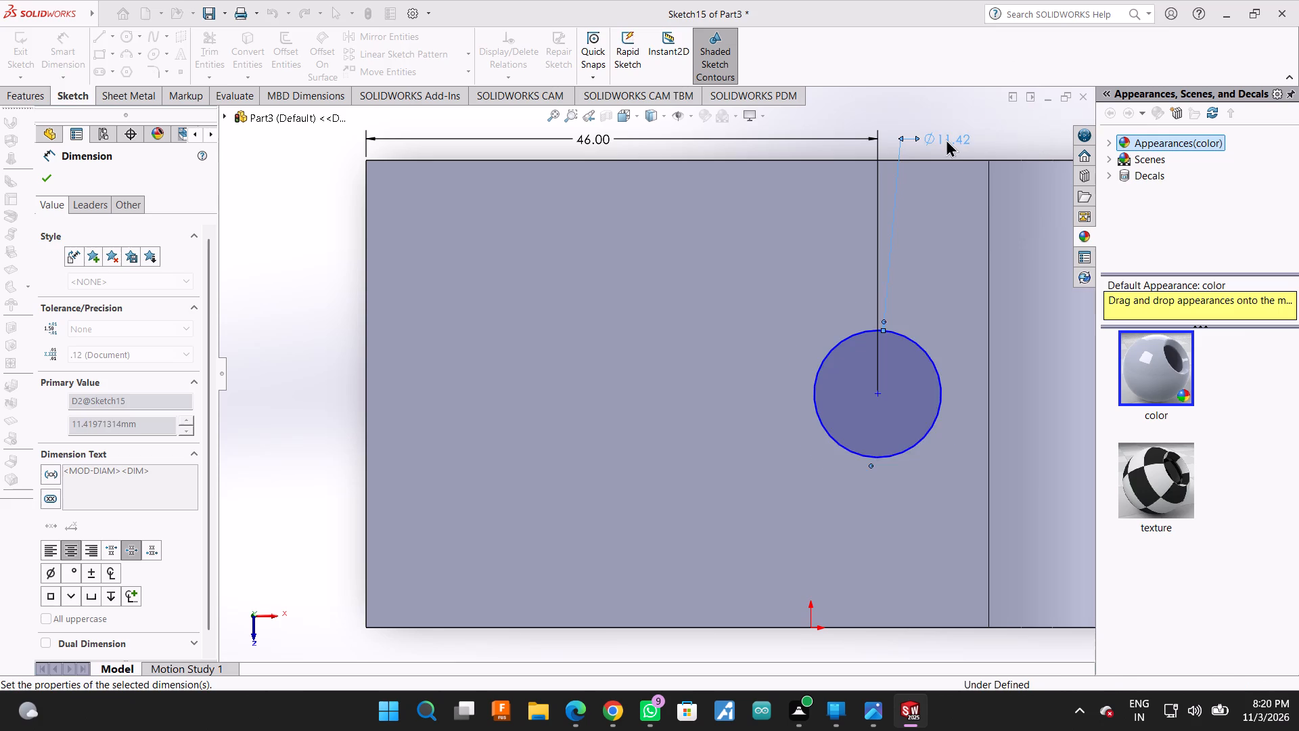
click(39, 175)
Sketch a narrow closed four-line strip through the circle, 56 mm long from the left edge to the fillet edge, about 2.6 mm wide at its left end.
click(101, 36)
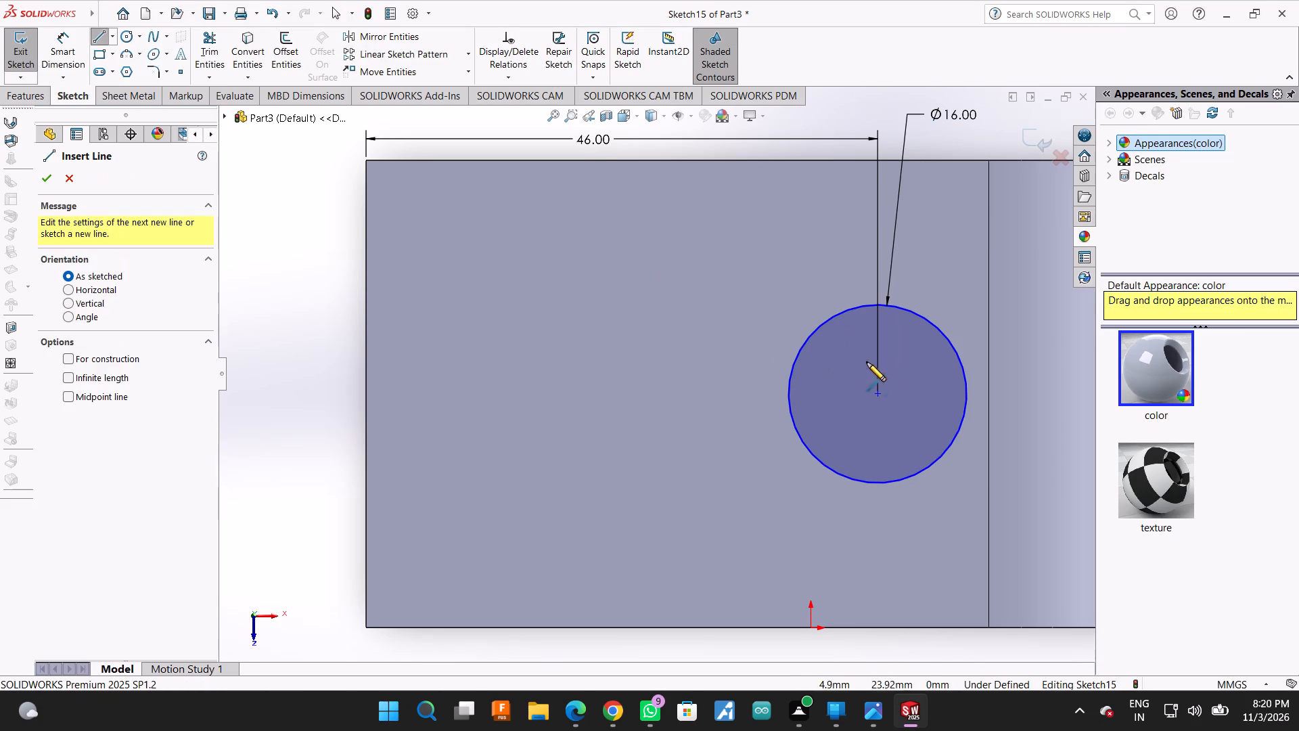
click(364, 382)
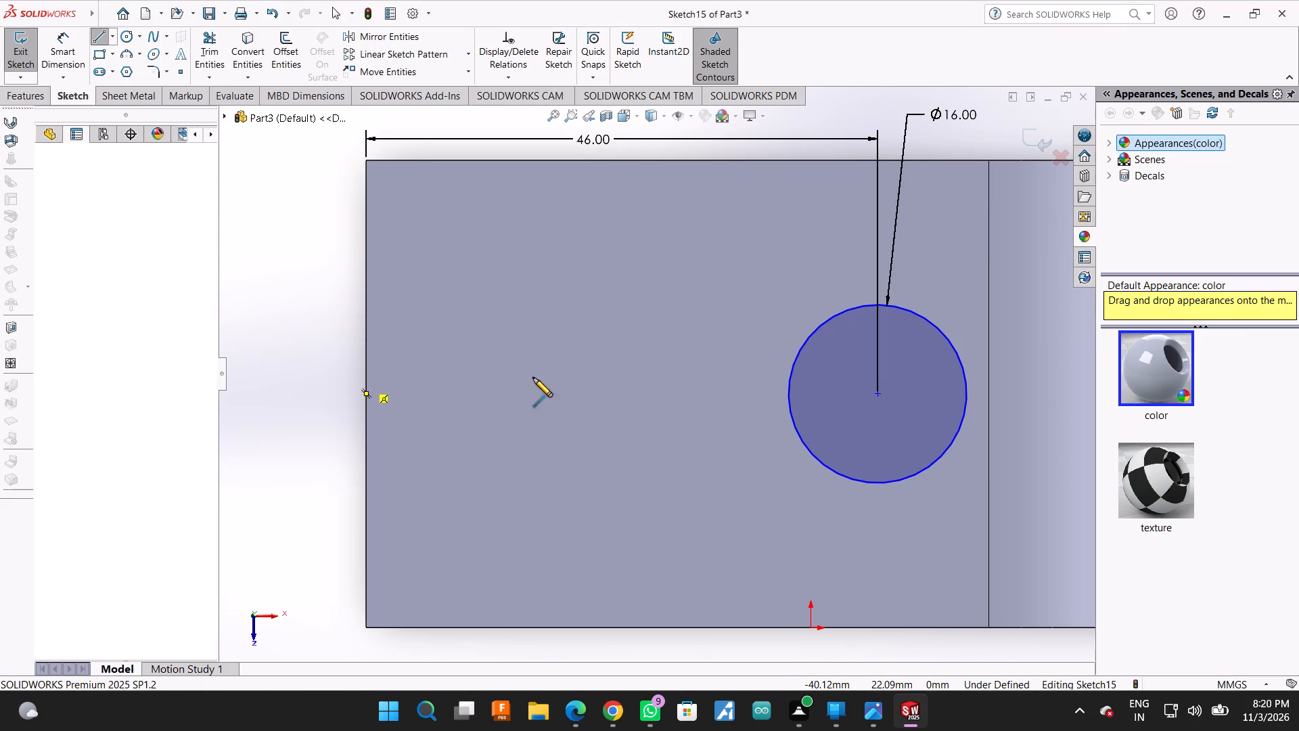
click(991, 378)
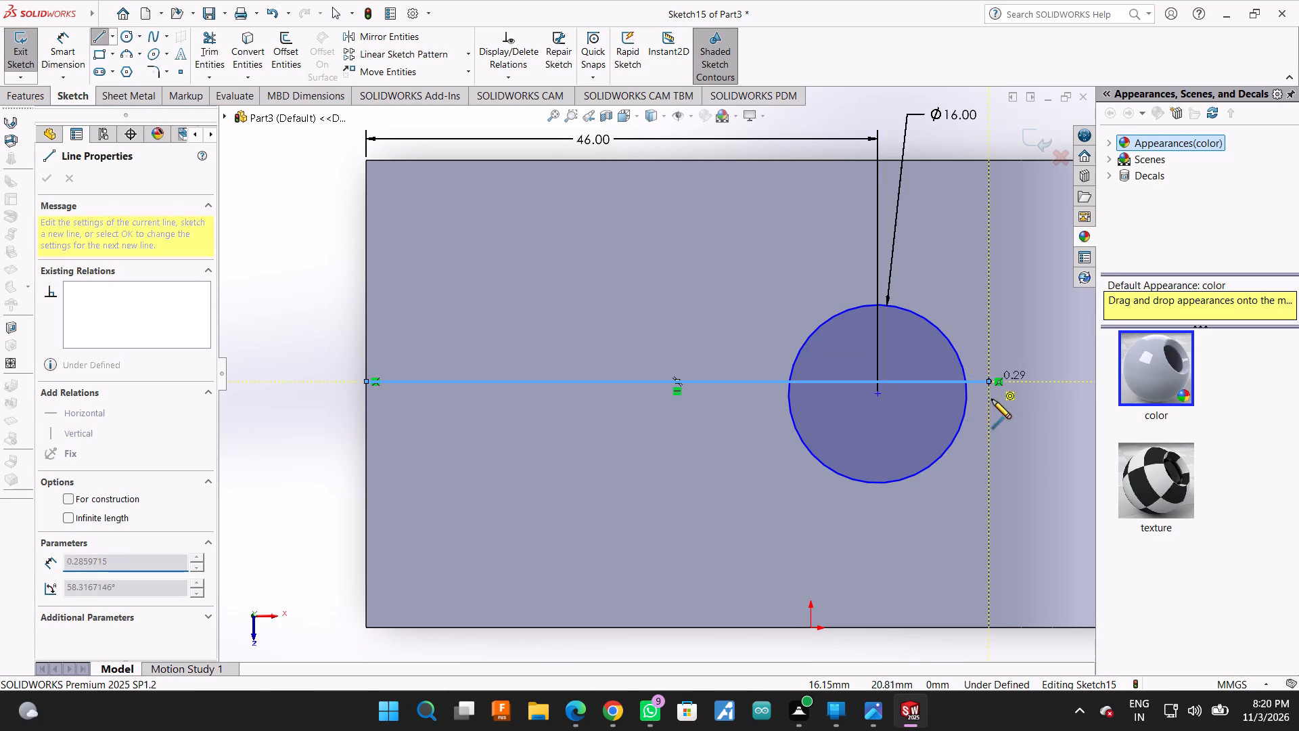
click(988, 417)
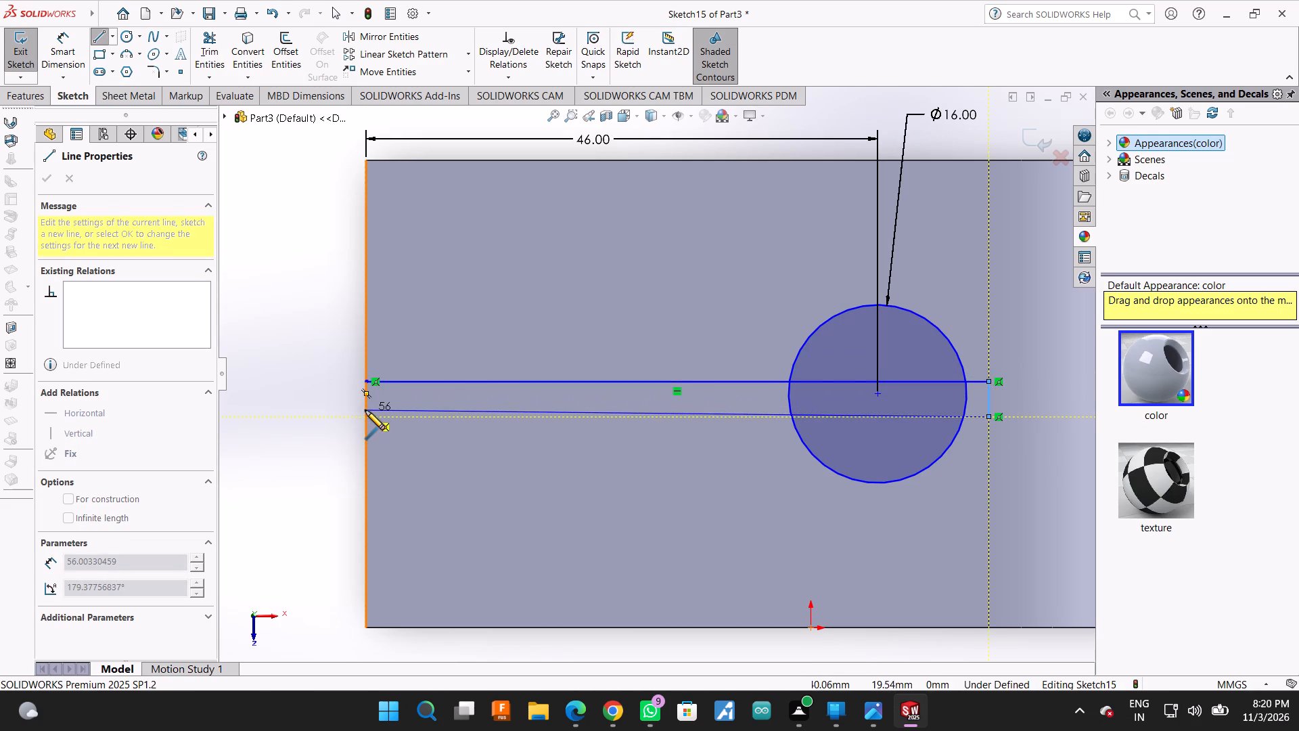
click(364, 410)
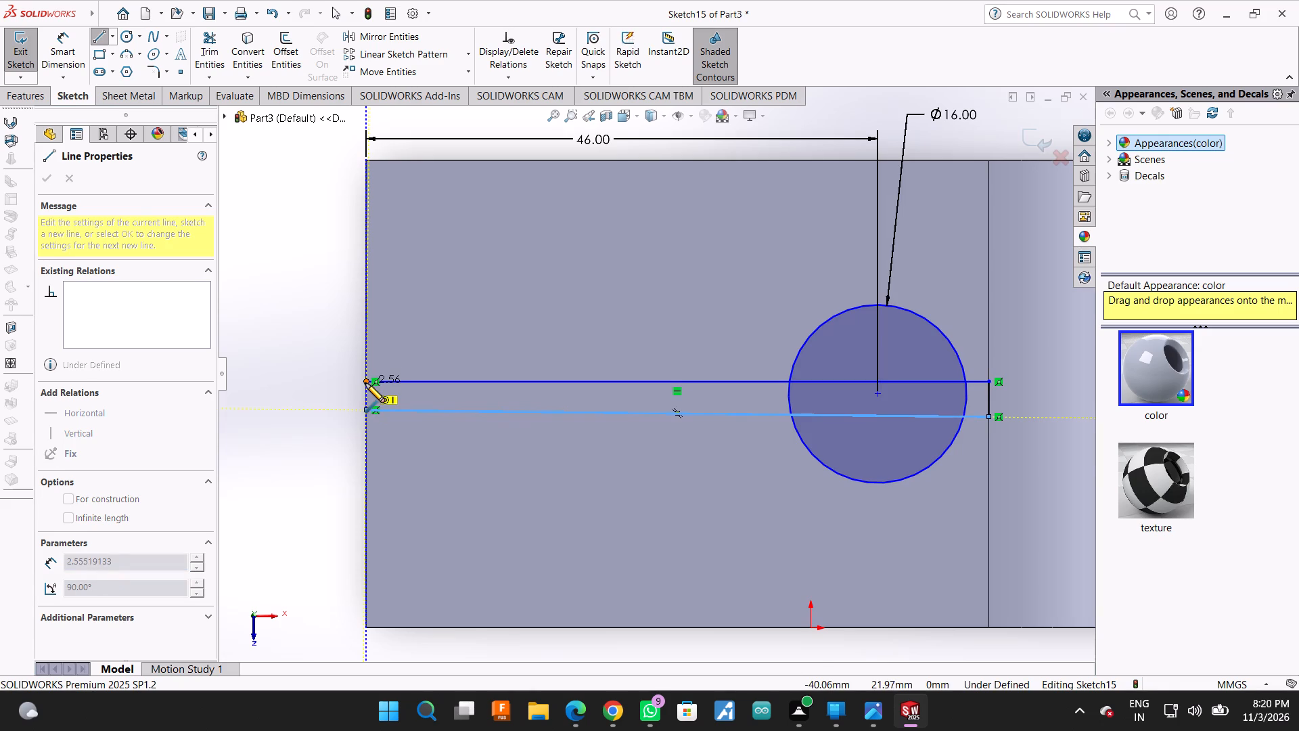
click(365, 383)
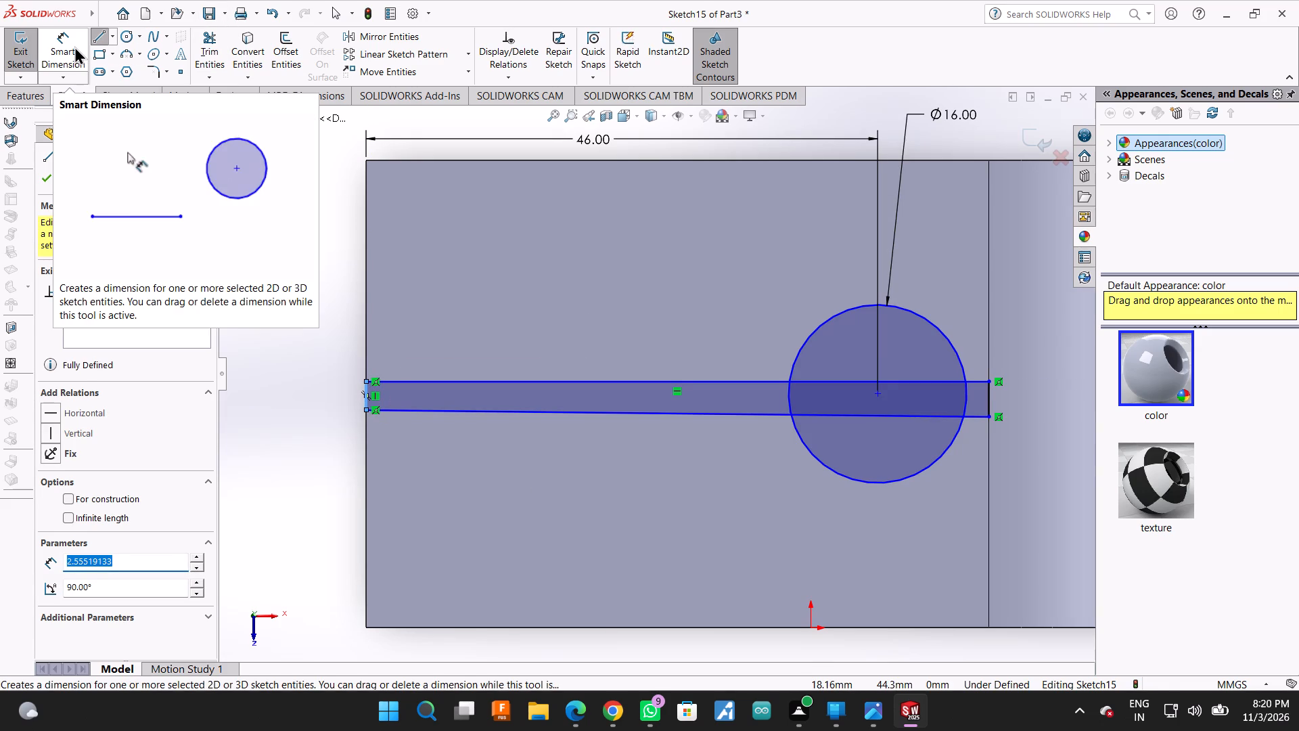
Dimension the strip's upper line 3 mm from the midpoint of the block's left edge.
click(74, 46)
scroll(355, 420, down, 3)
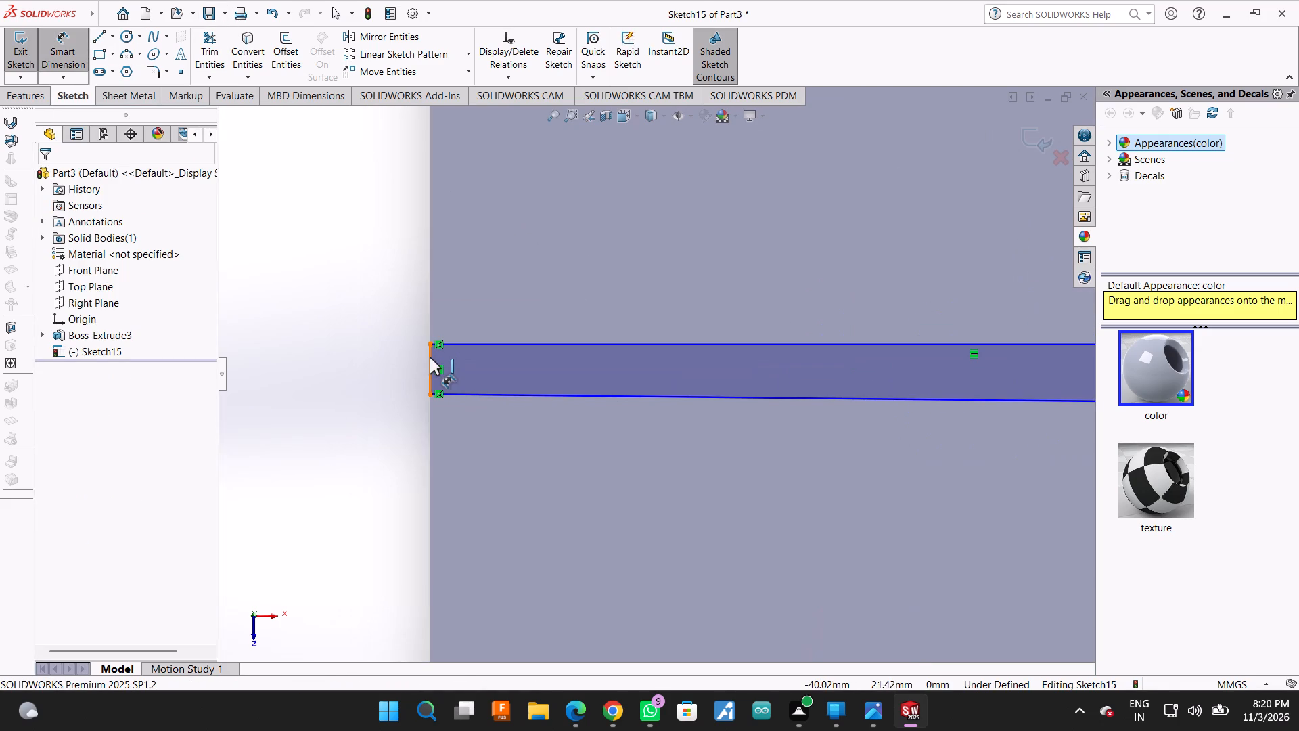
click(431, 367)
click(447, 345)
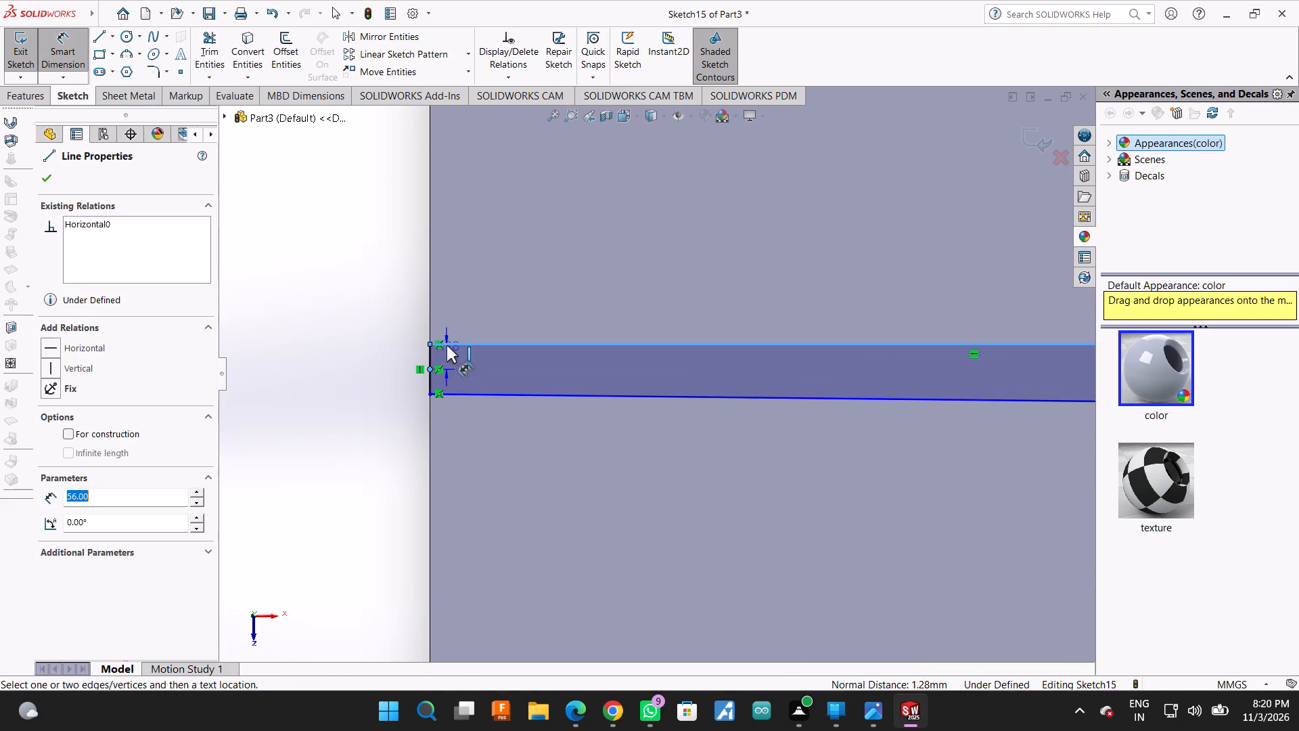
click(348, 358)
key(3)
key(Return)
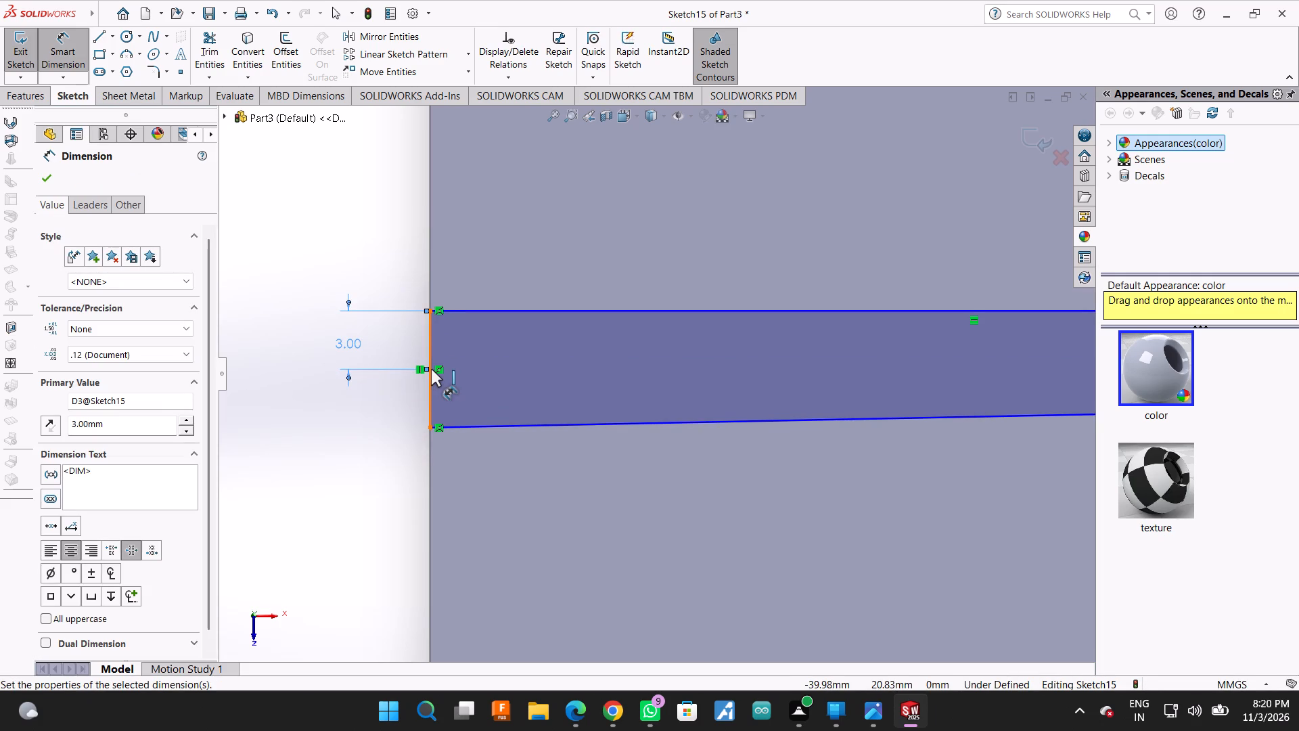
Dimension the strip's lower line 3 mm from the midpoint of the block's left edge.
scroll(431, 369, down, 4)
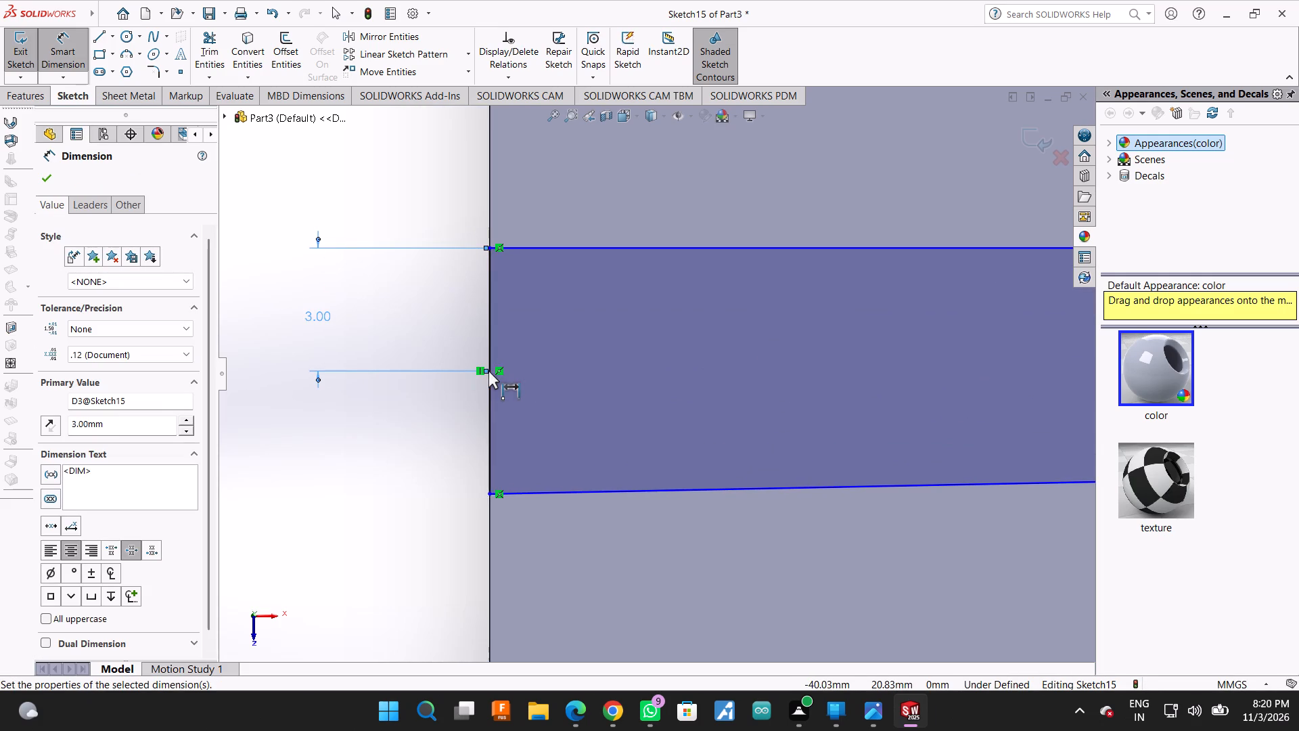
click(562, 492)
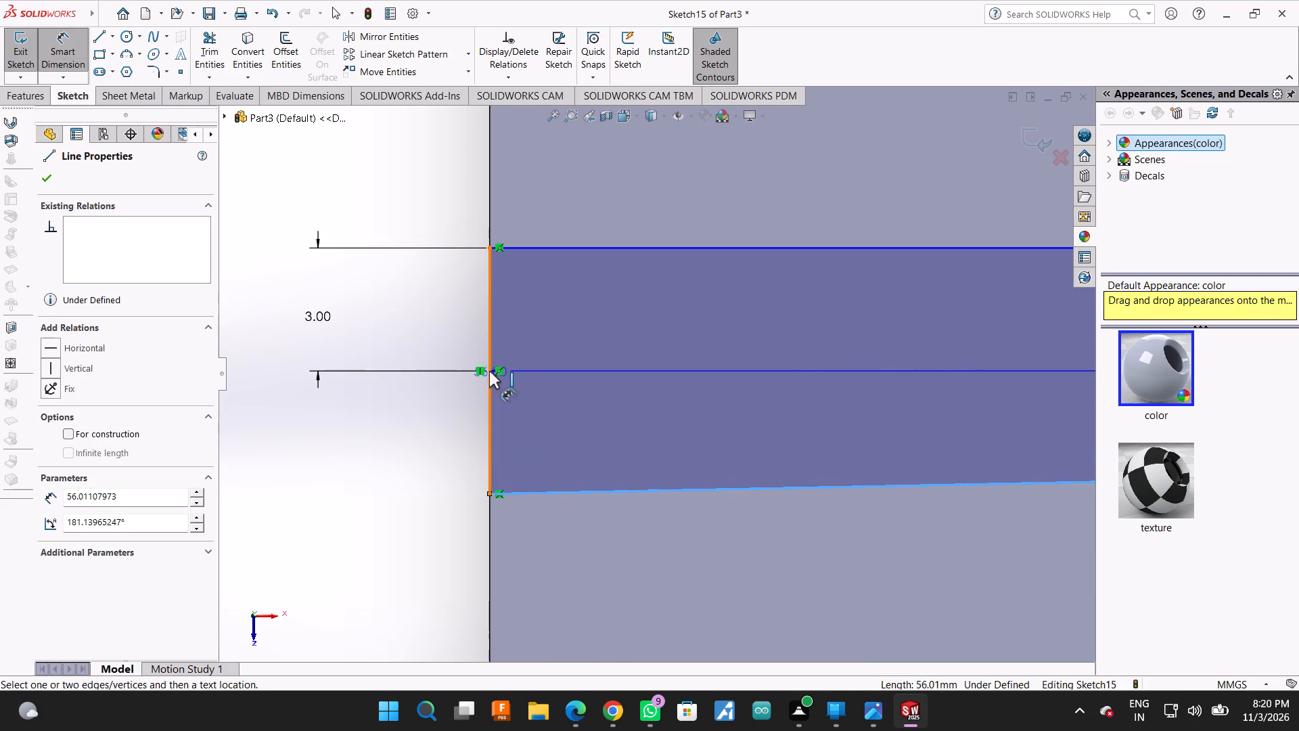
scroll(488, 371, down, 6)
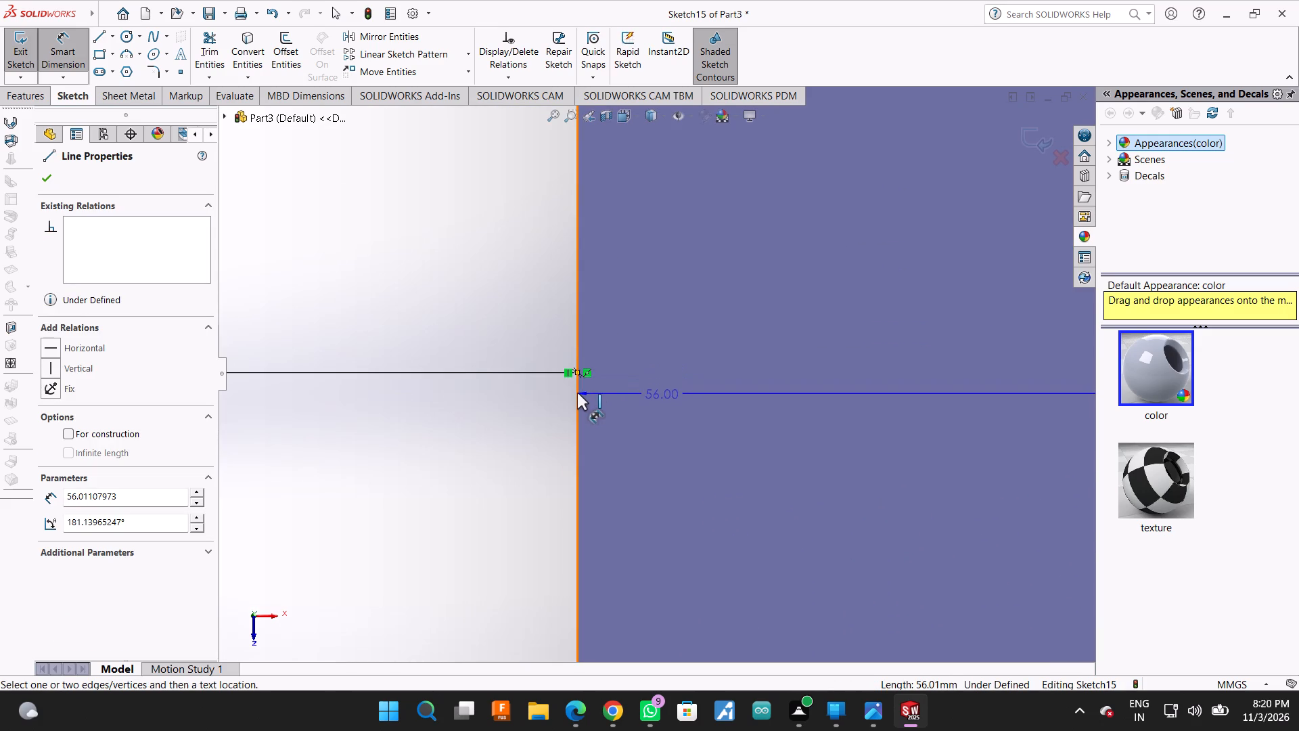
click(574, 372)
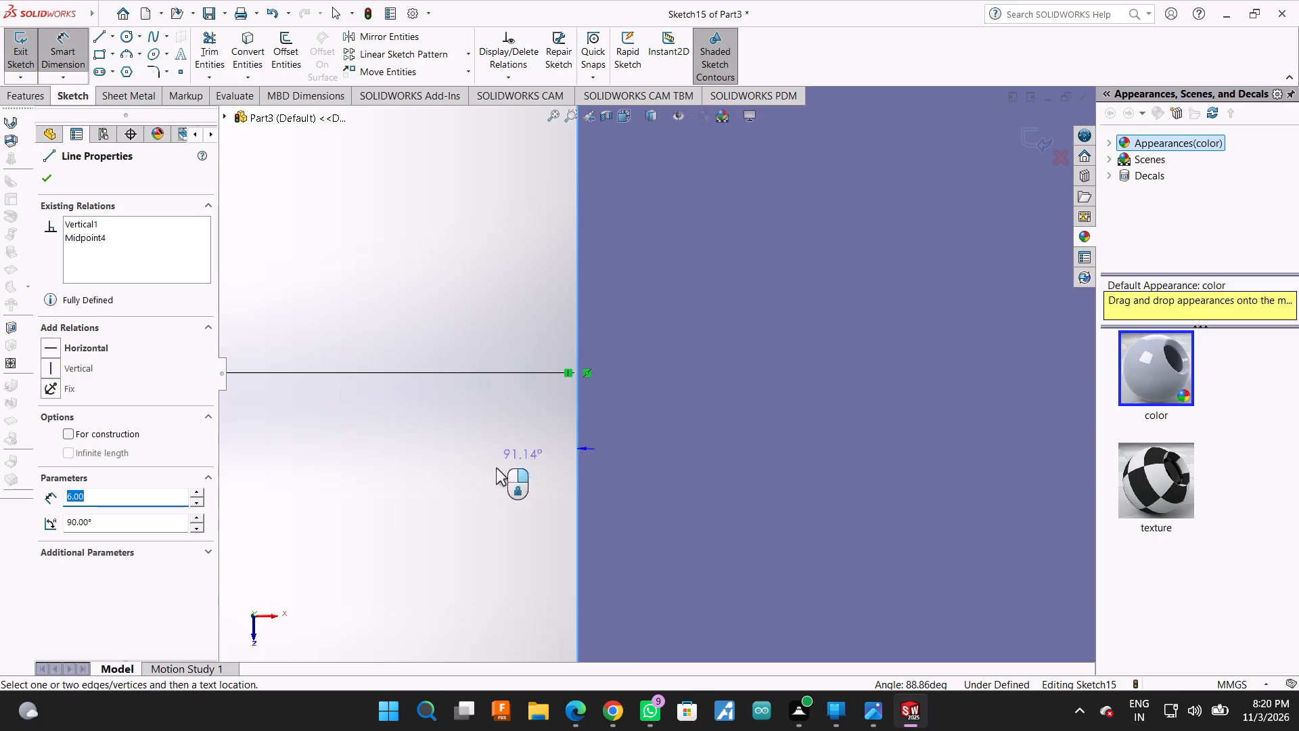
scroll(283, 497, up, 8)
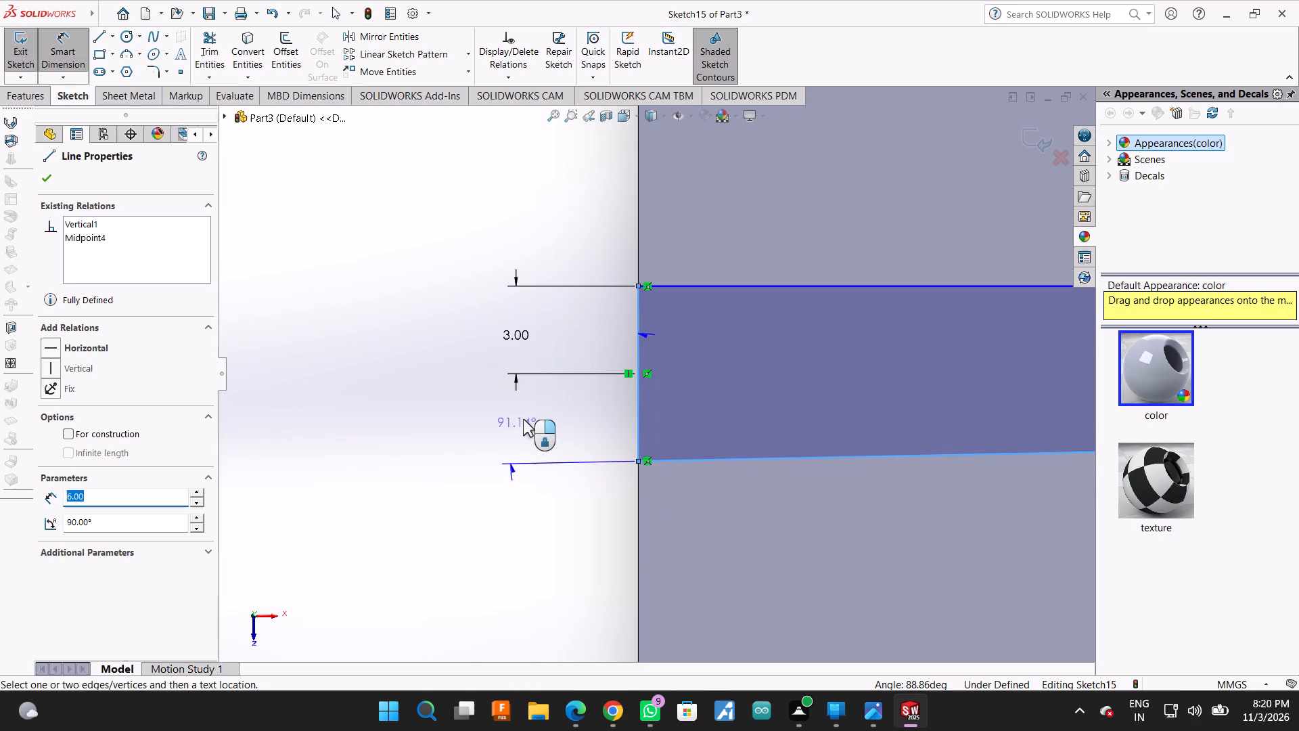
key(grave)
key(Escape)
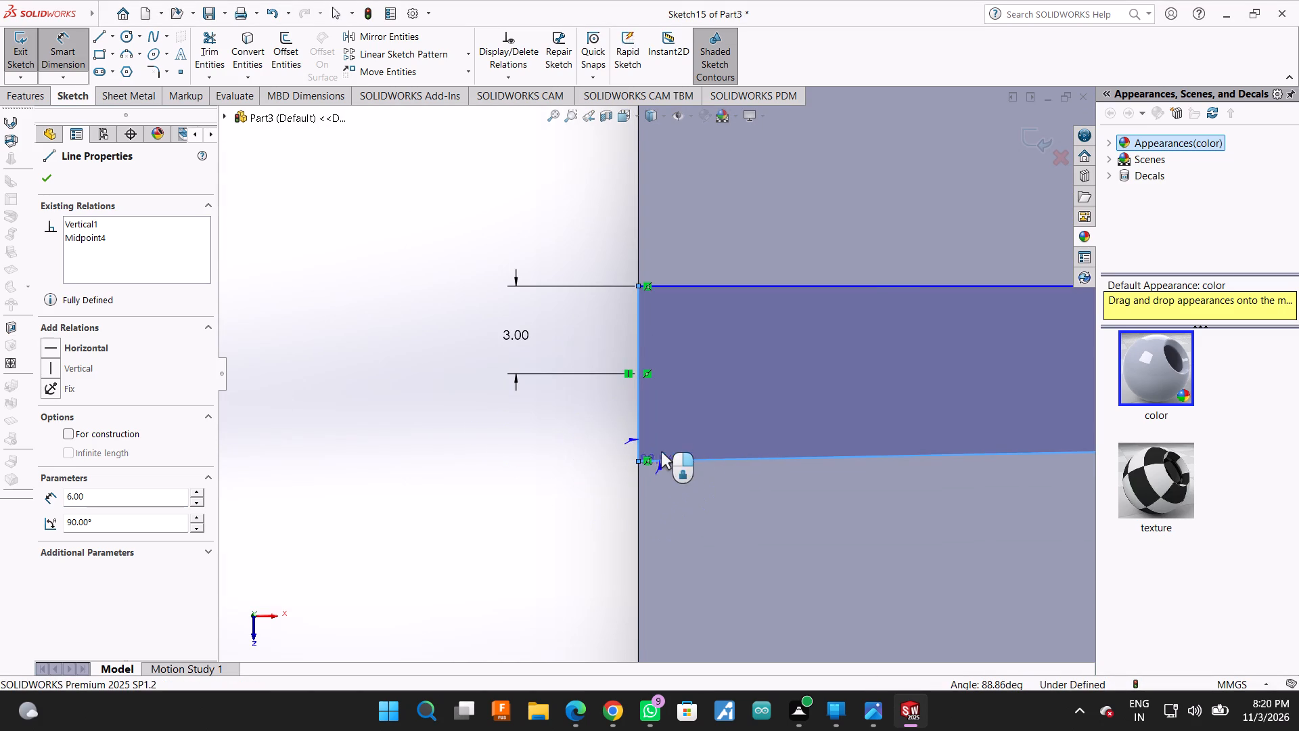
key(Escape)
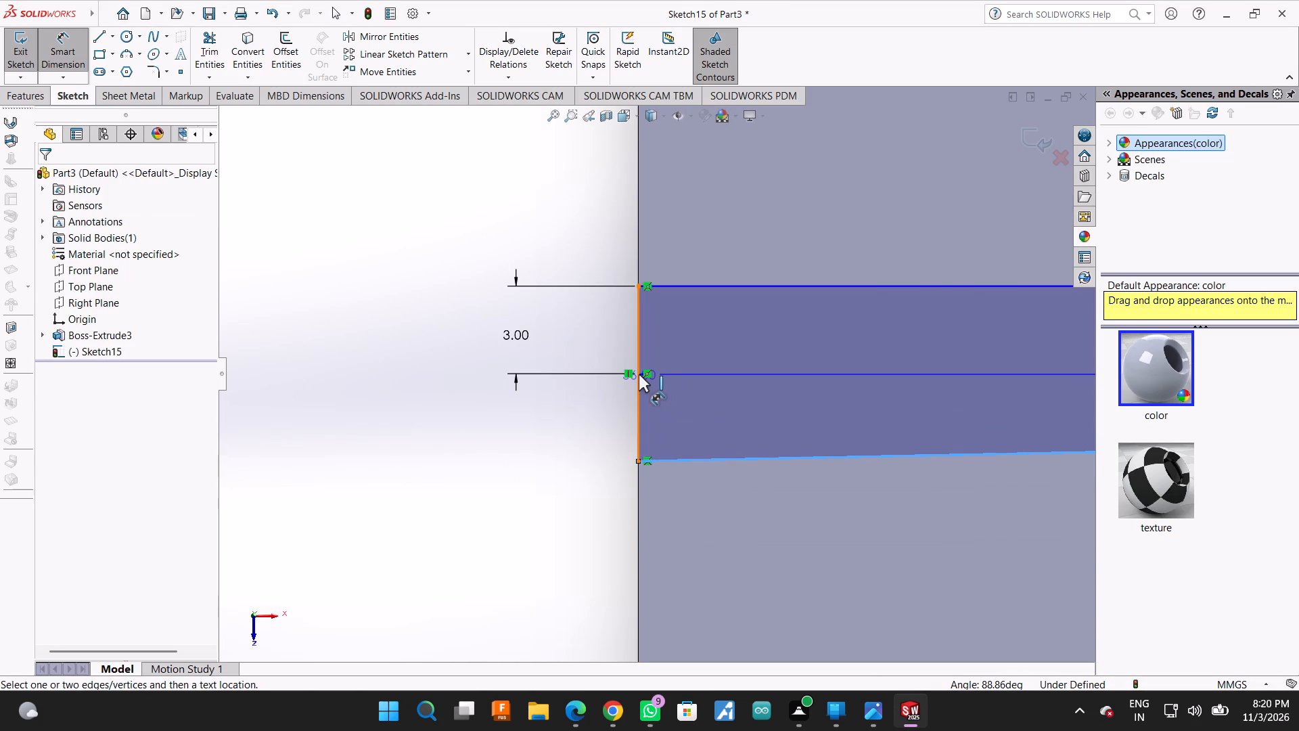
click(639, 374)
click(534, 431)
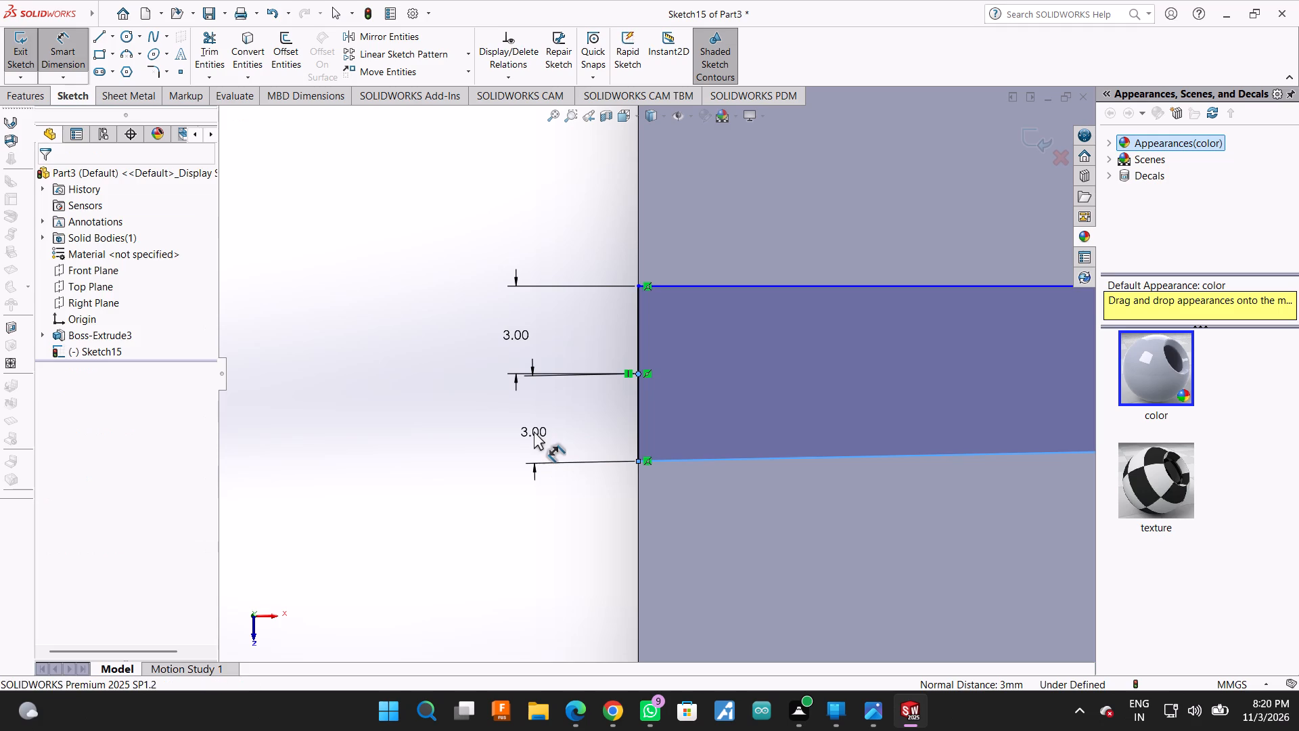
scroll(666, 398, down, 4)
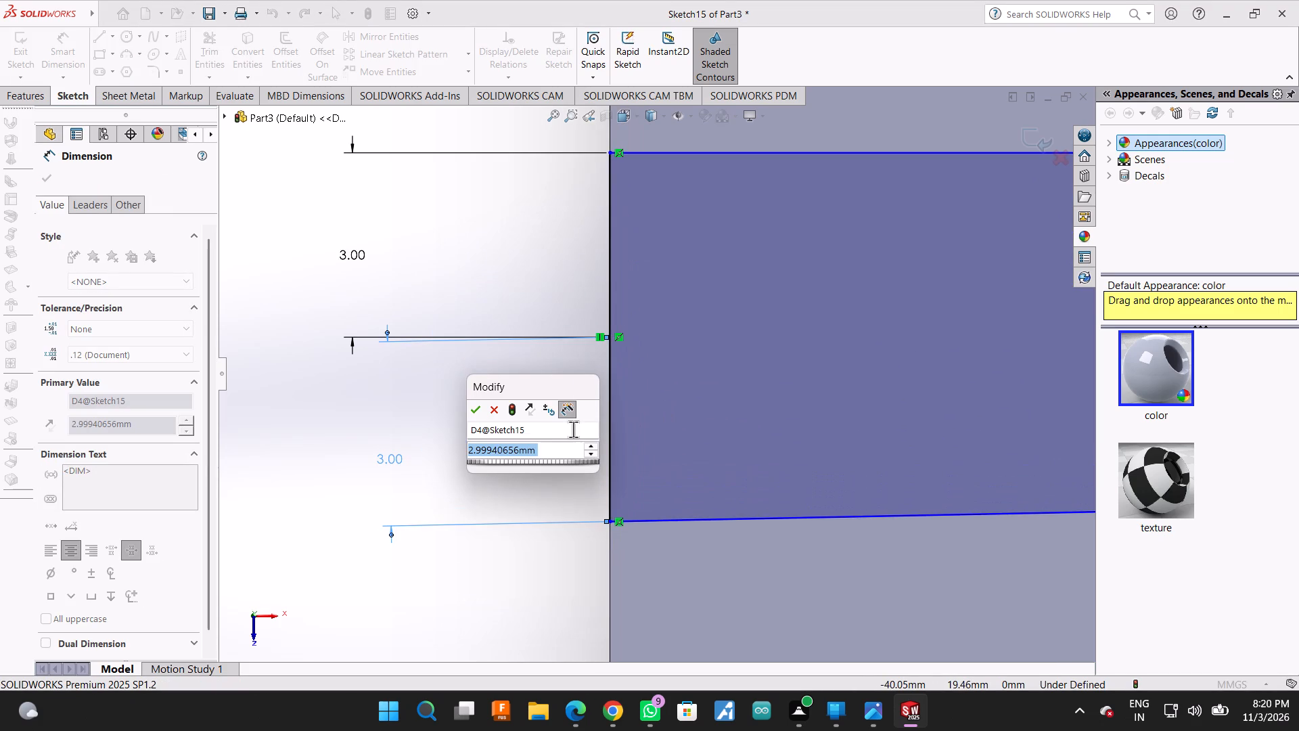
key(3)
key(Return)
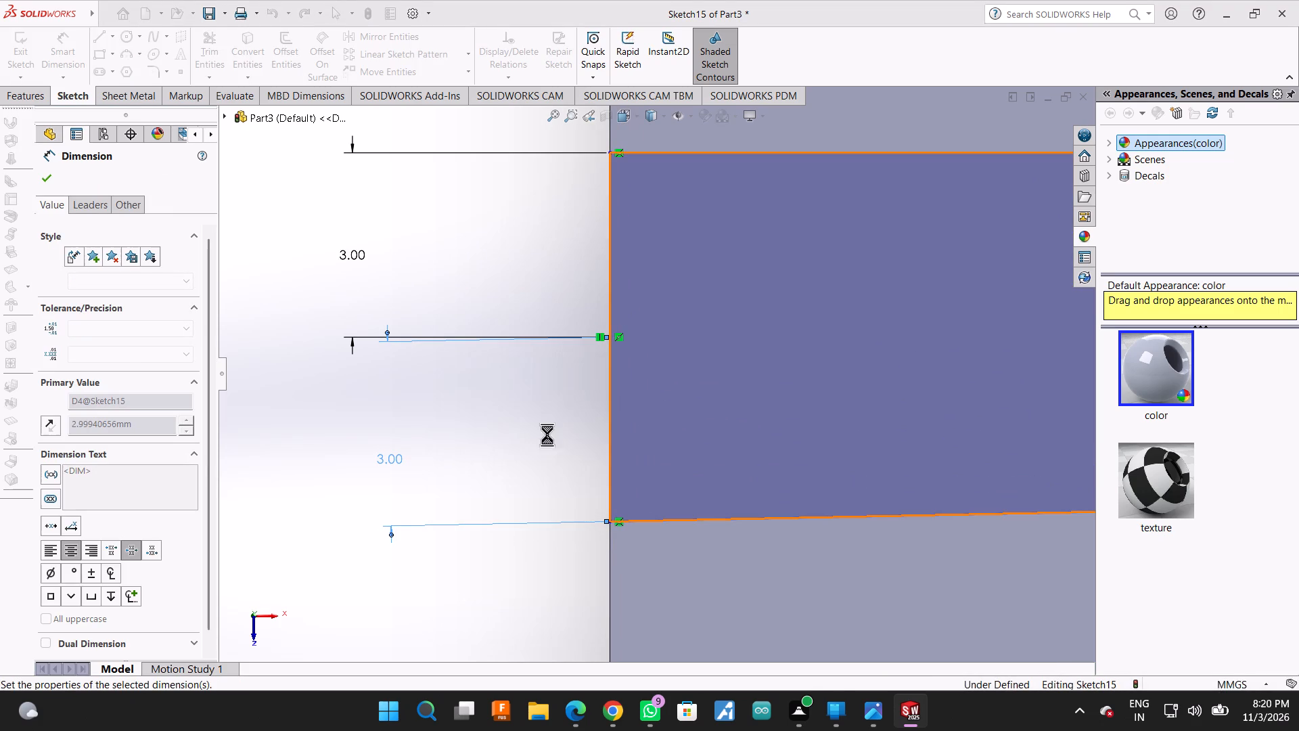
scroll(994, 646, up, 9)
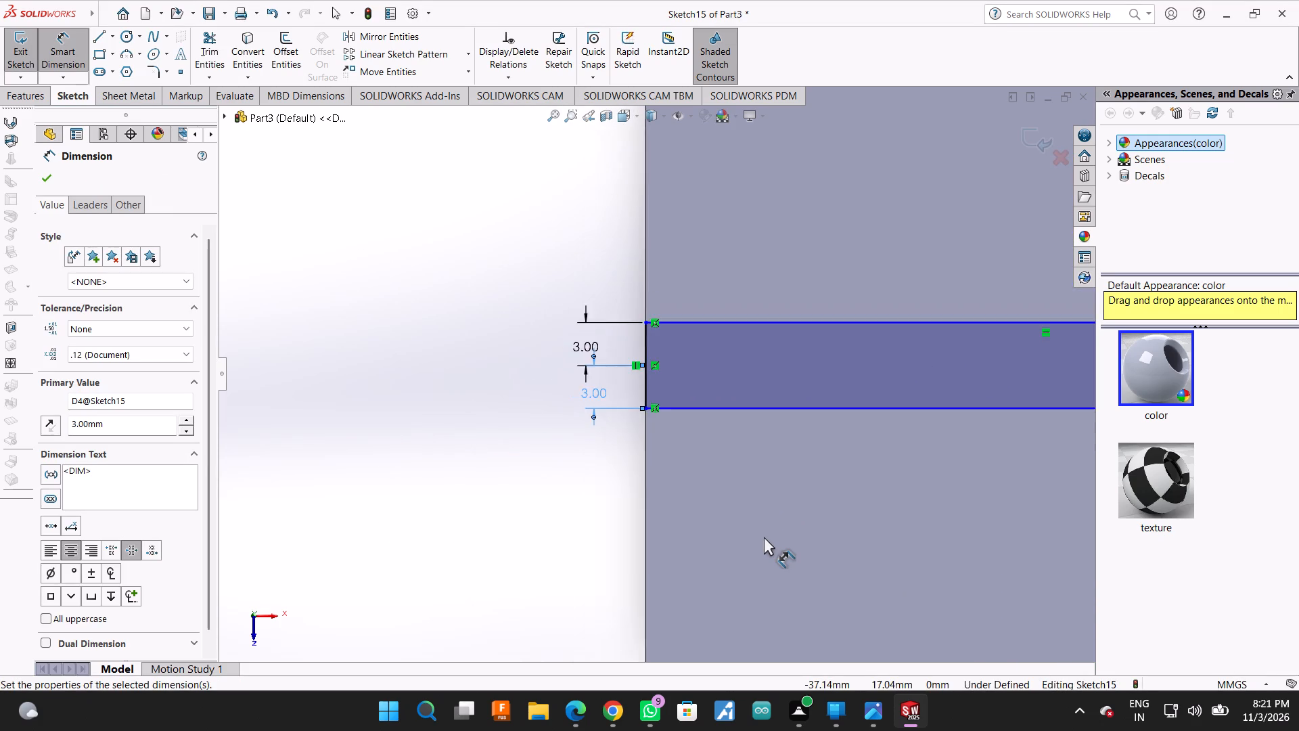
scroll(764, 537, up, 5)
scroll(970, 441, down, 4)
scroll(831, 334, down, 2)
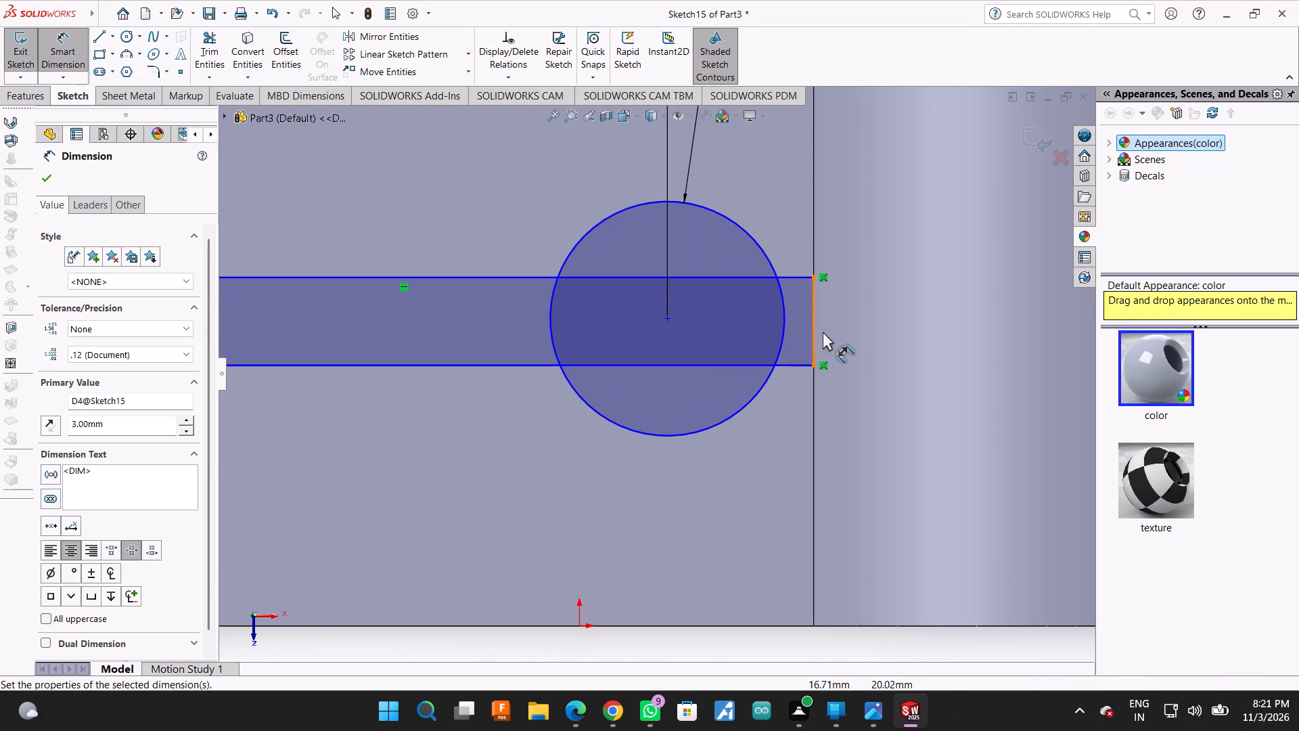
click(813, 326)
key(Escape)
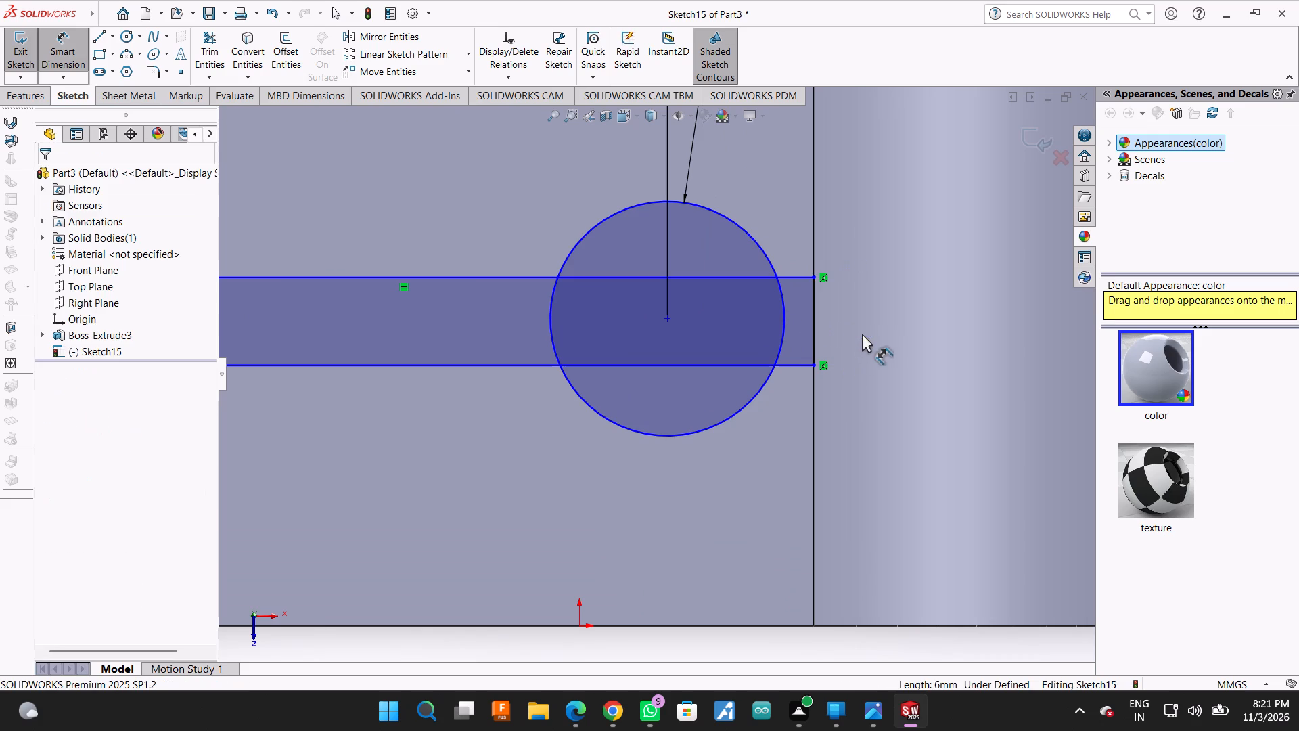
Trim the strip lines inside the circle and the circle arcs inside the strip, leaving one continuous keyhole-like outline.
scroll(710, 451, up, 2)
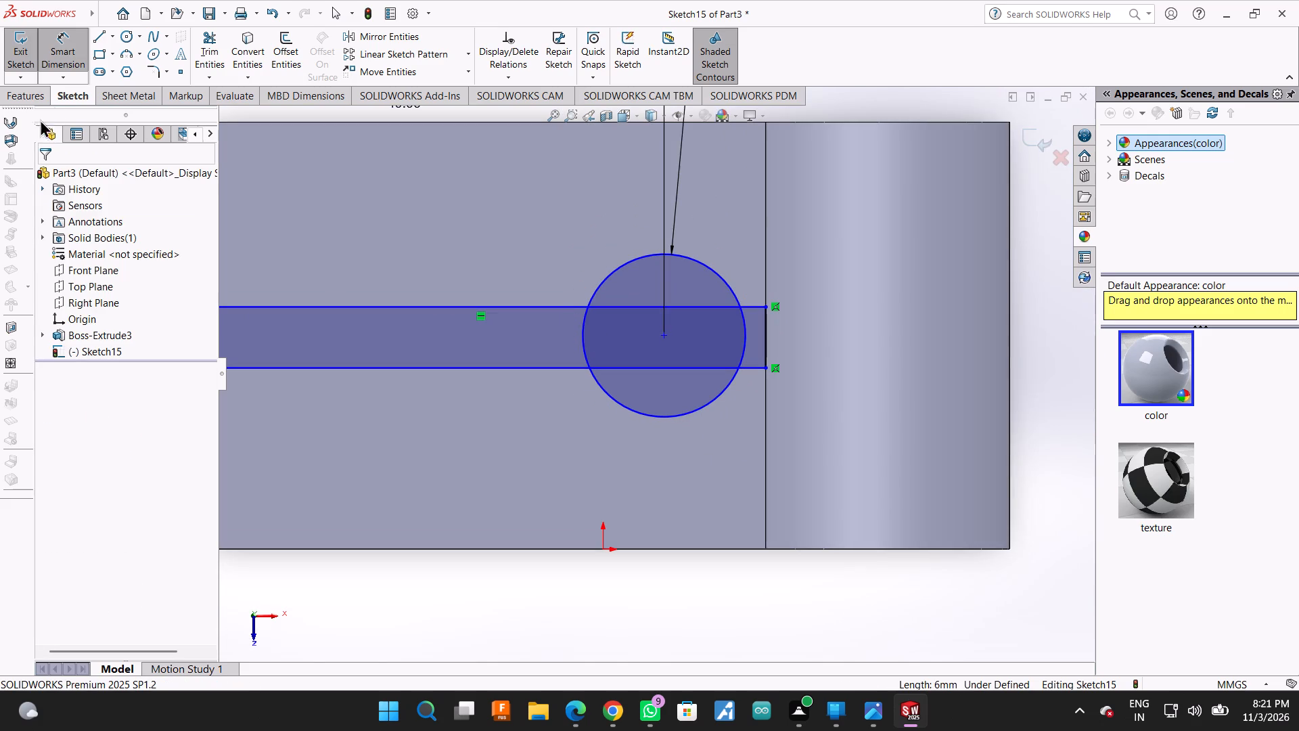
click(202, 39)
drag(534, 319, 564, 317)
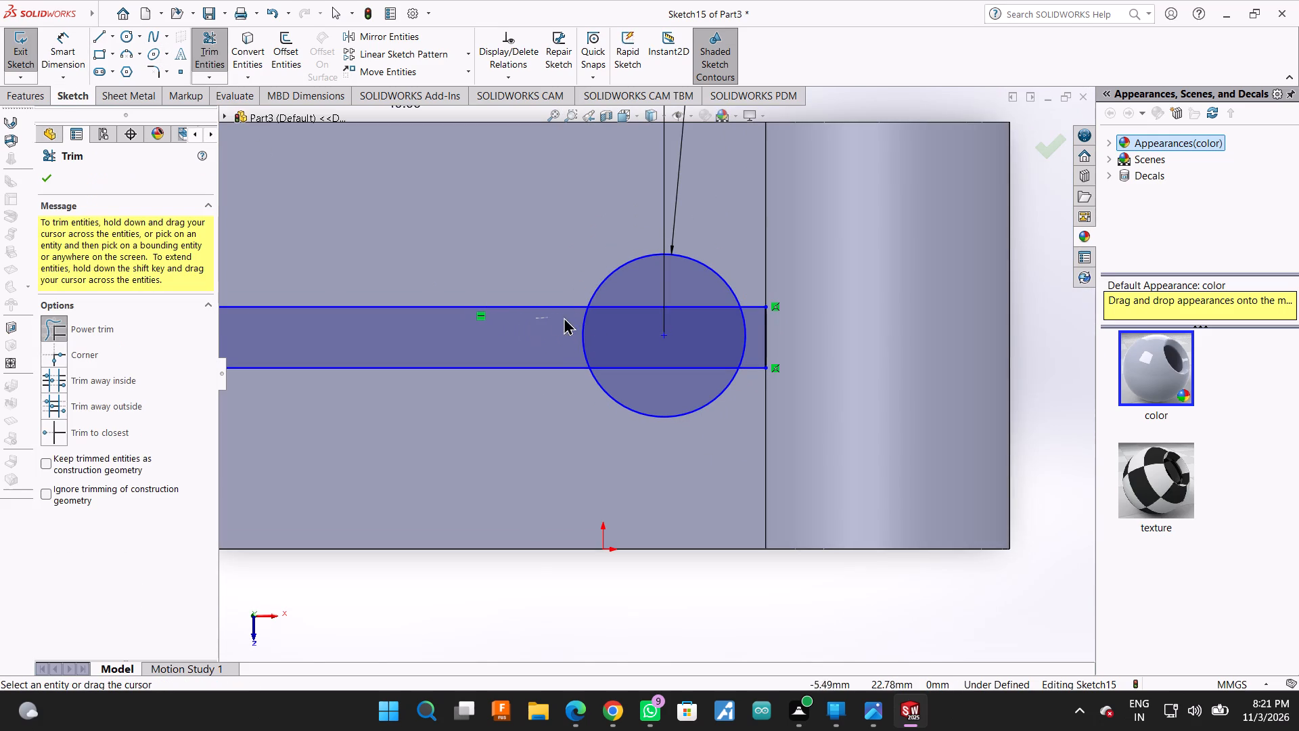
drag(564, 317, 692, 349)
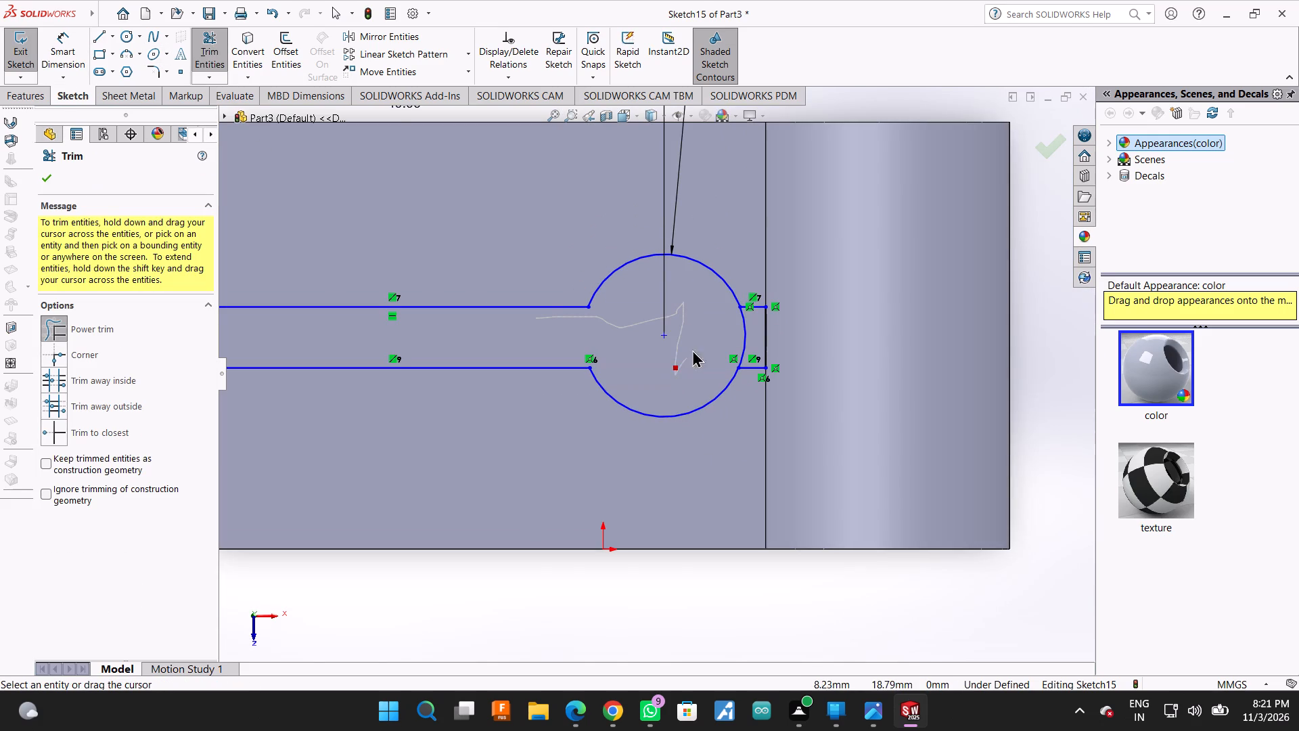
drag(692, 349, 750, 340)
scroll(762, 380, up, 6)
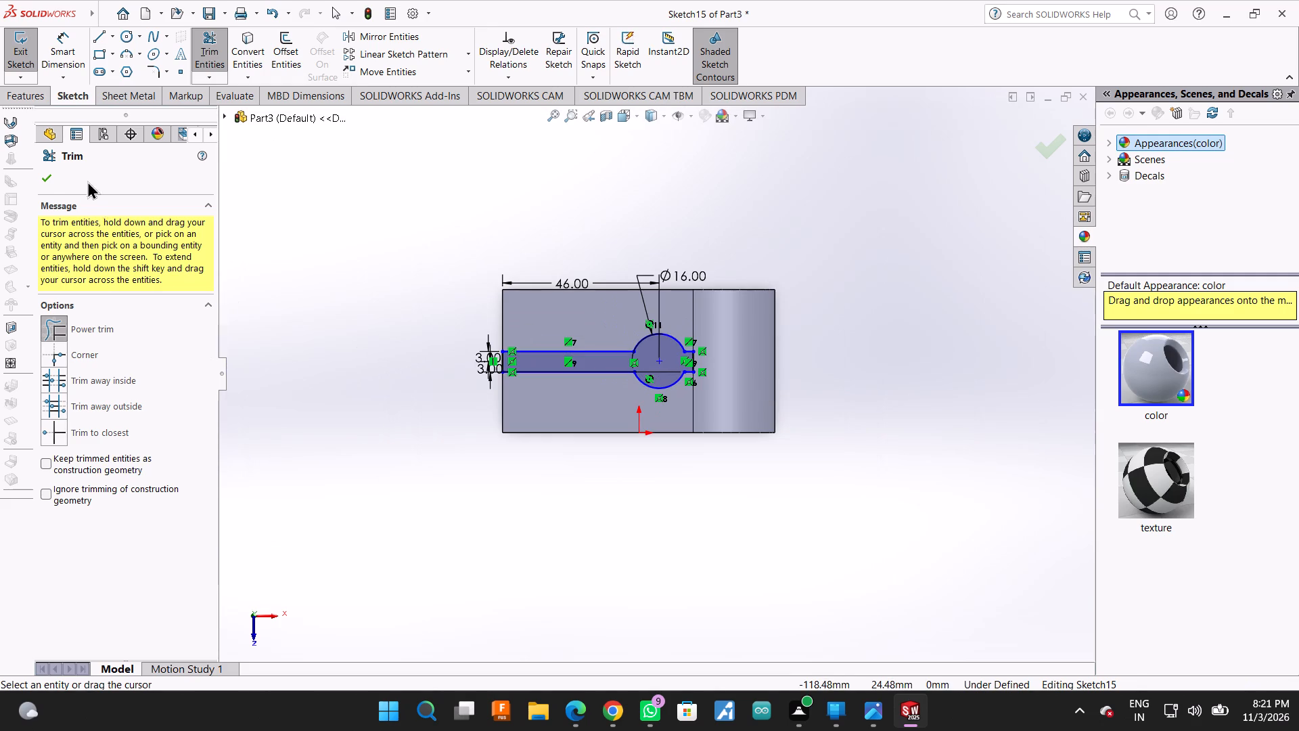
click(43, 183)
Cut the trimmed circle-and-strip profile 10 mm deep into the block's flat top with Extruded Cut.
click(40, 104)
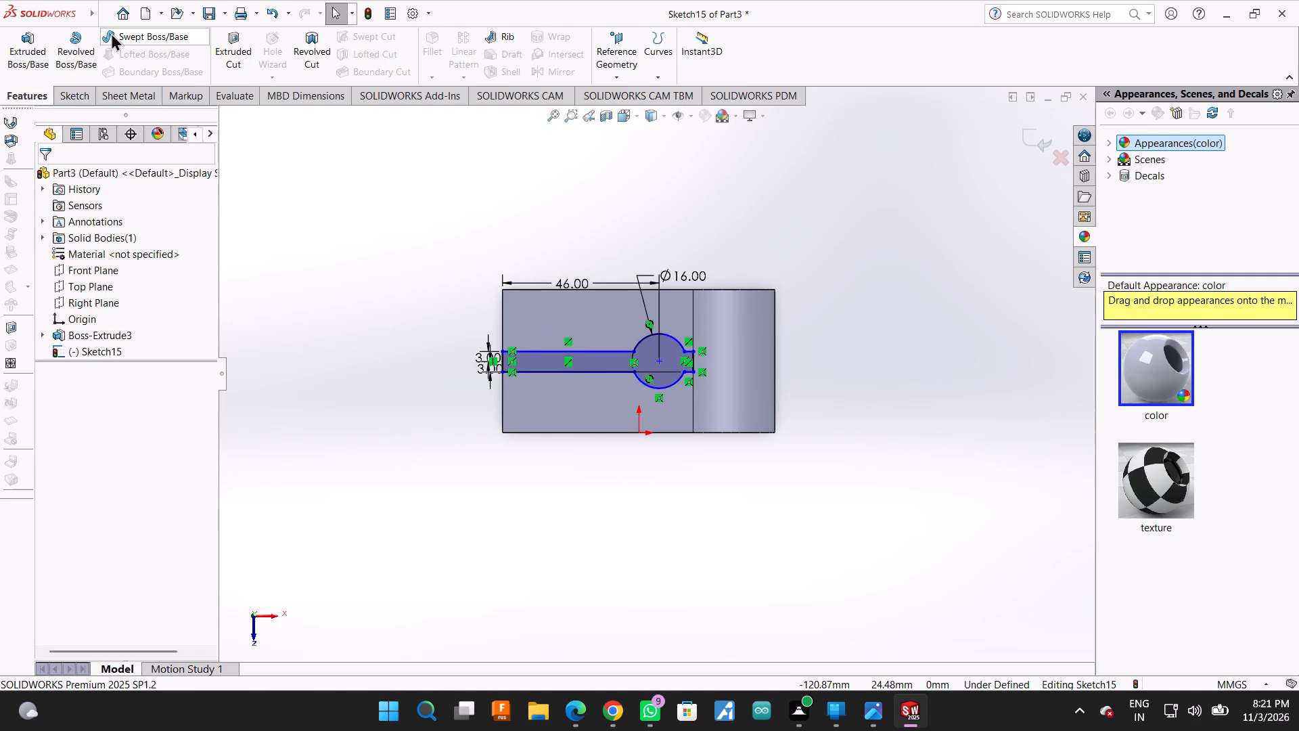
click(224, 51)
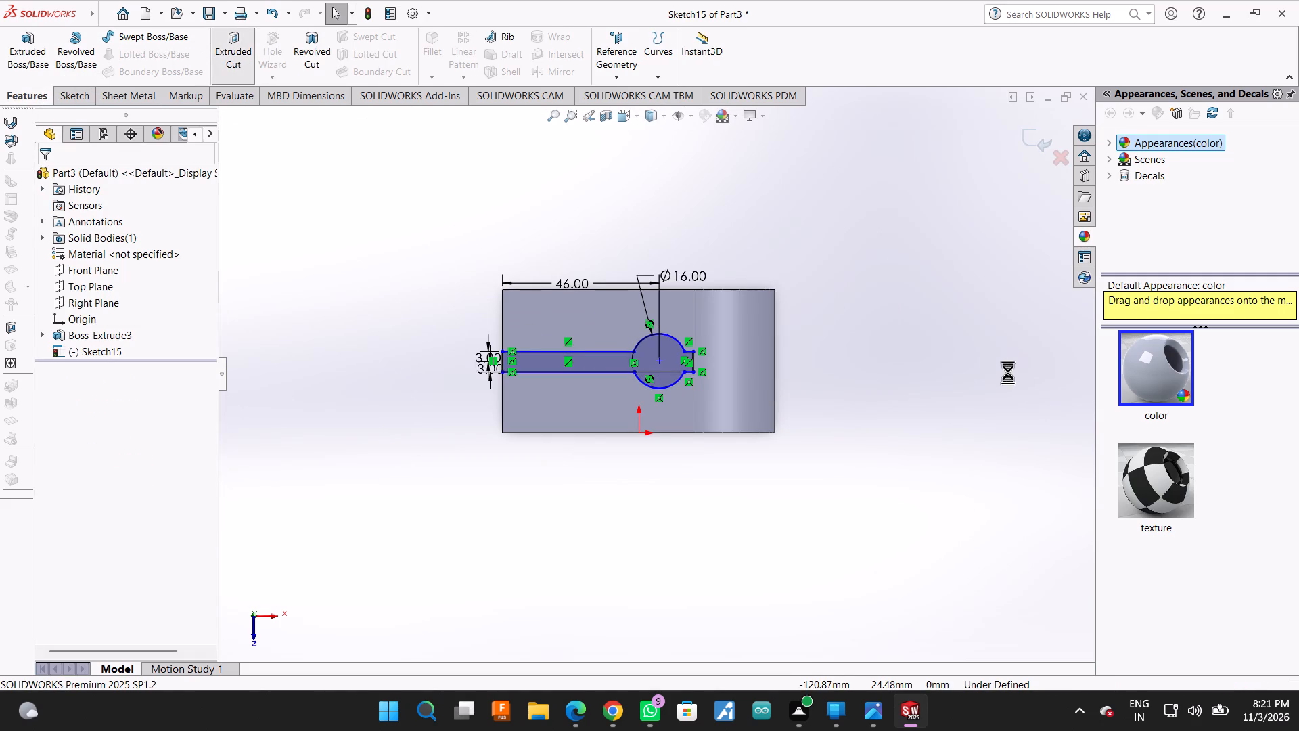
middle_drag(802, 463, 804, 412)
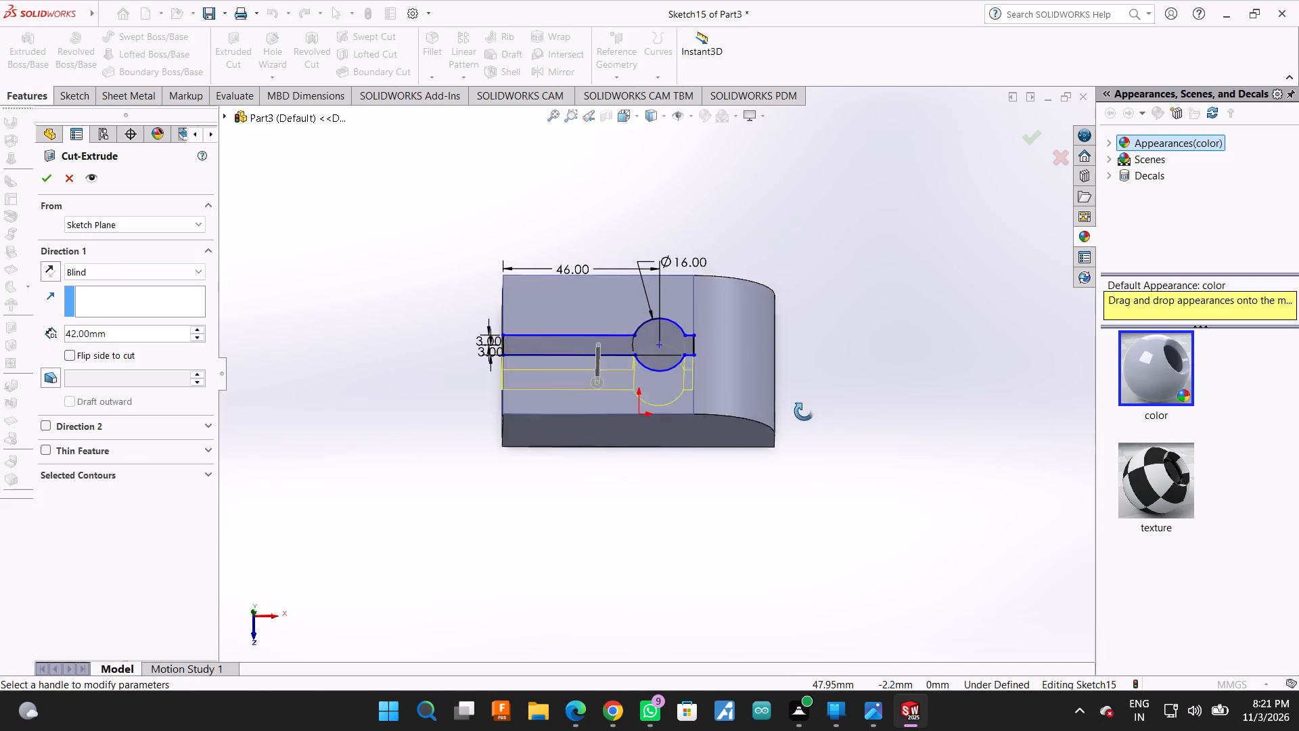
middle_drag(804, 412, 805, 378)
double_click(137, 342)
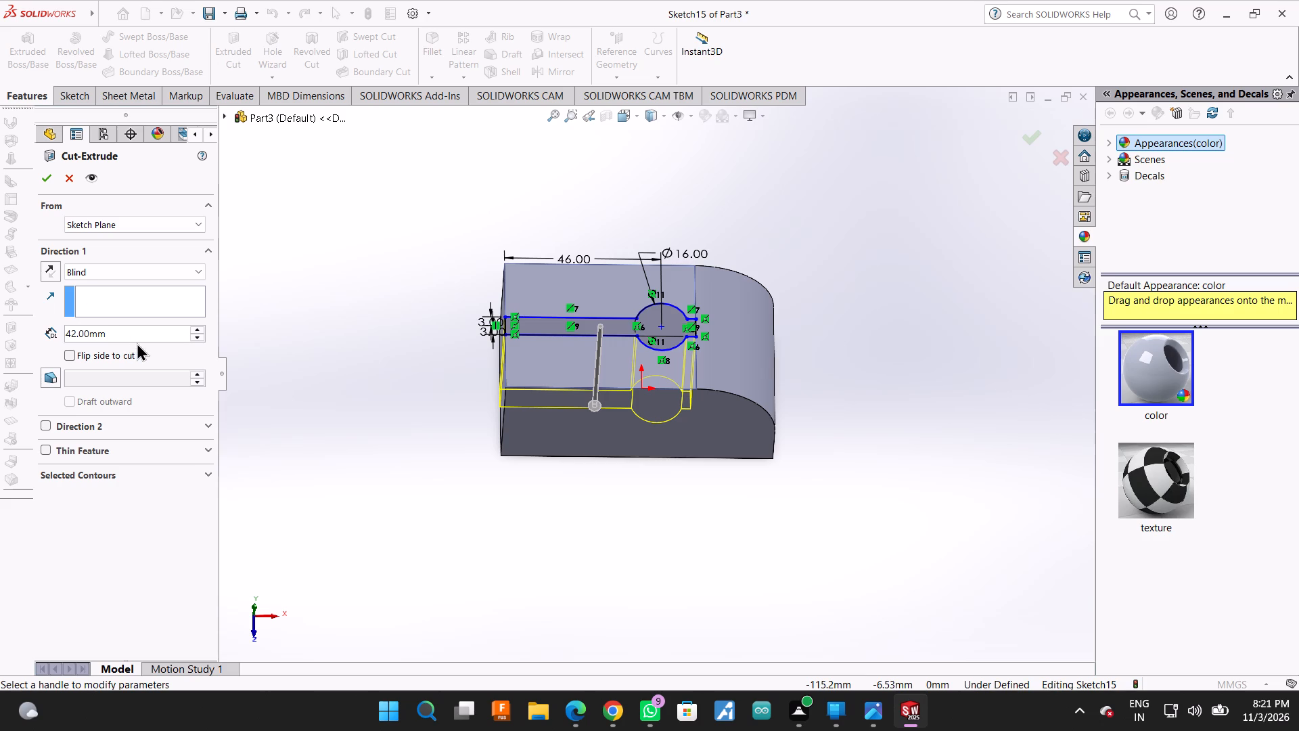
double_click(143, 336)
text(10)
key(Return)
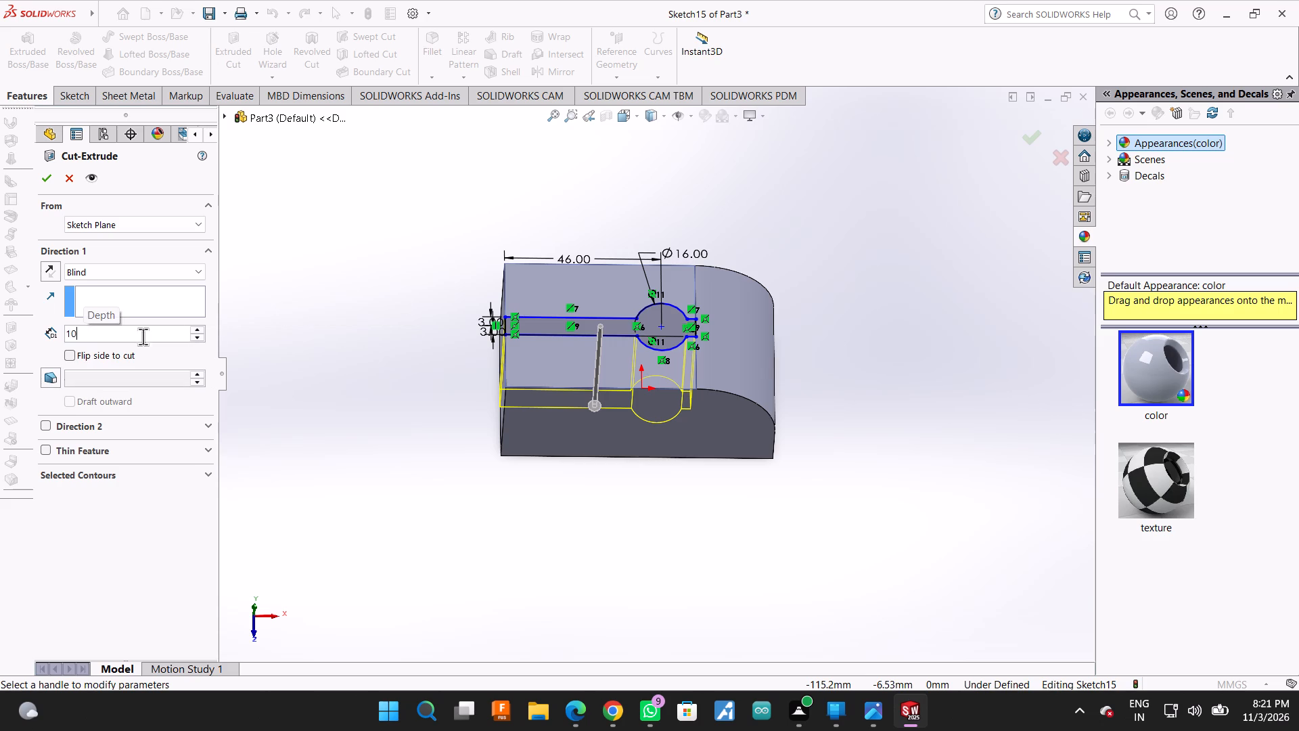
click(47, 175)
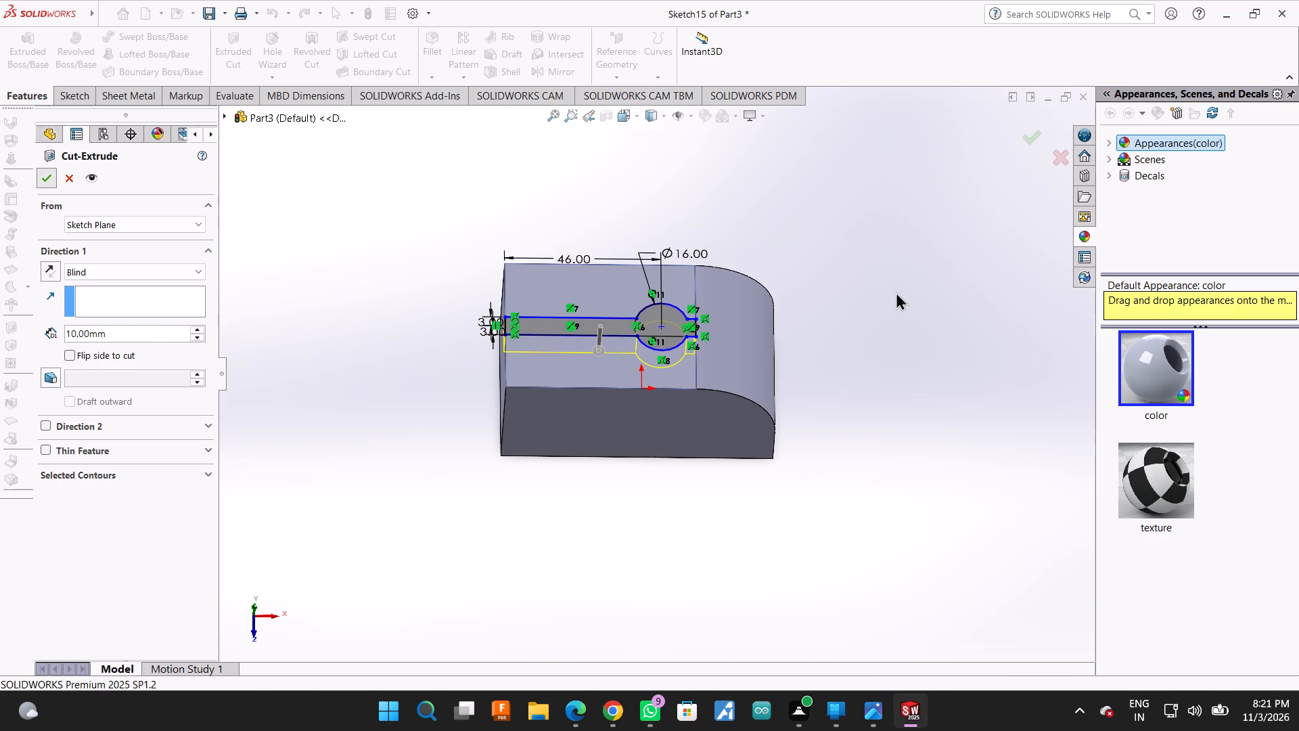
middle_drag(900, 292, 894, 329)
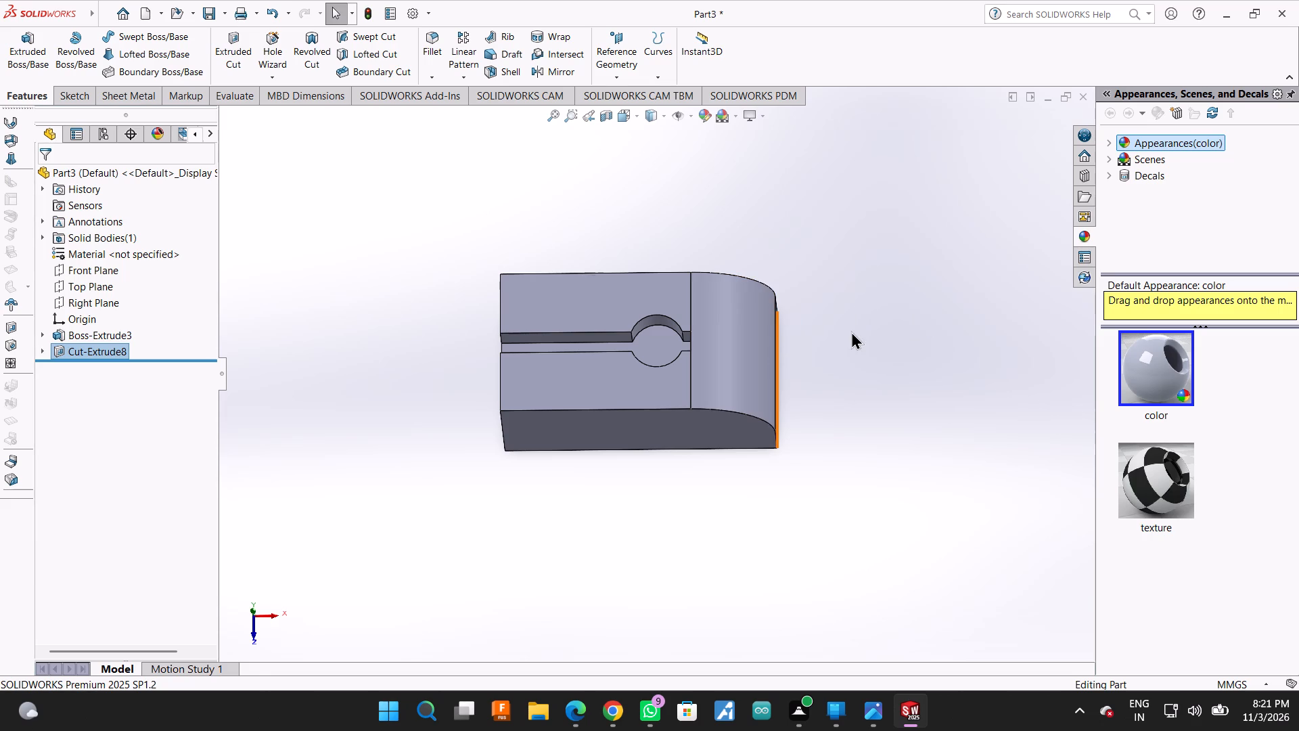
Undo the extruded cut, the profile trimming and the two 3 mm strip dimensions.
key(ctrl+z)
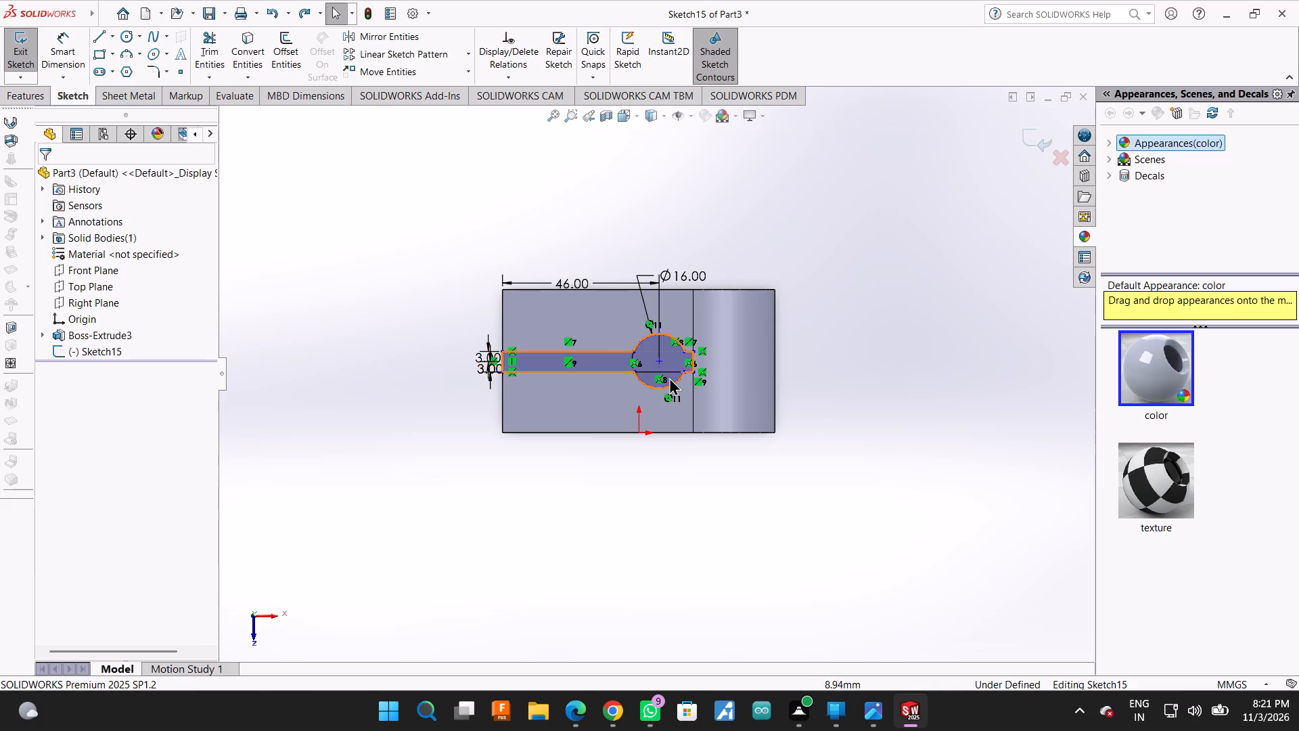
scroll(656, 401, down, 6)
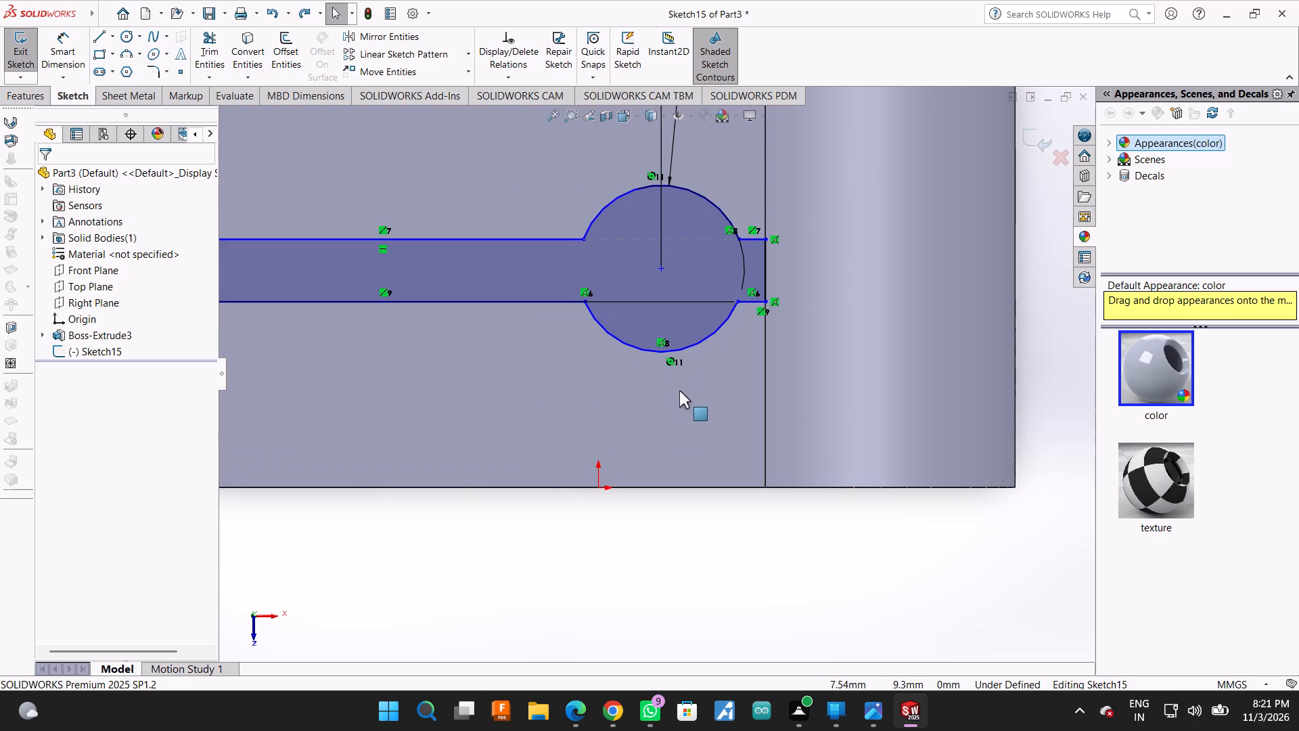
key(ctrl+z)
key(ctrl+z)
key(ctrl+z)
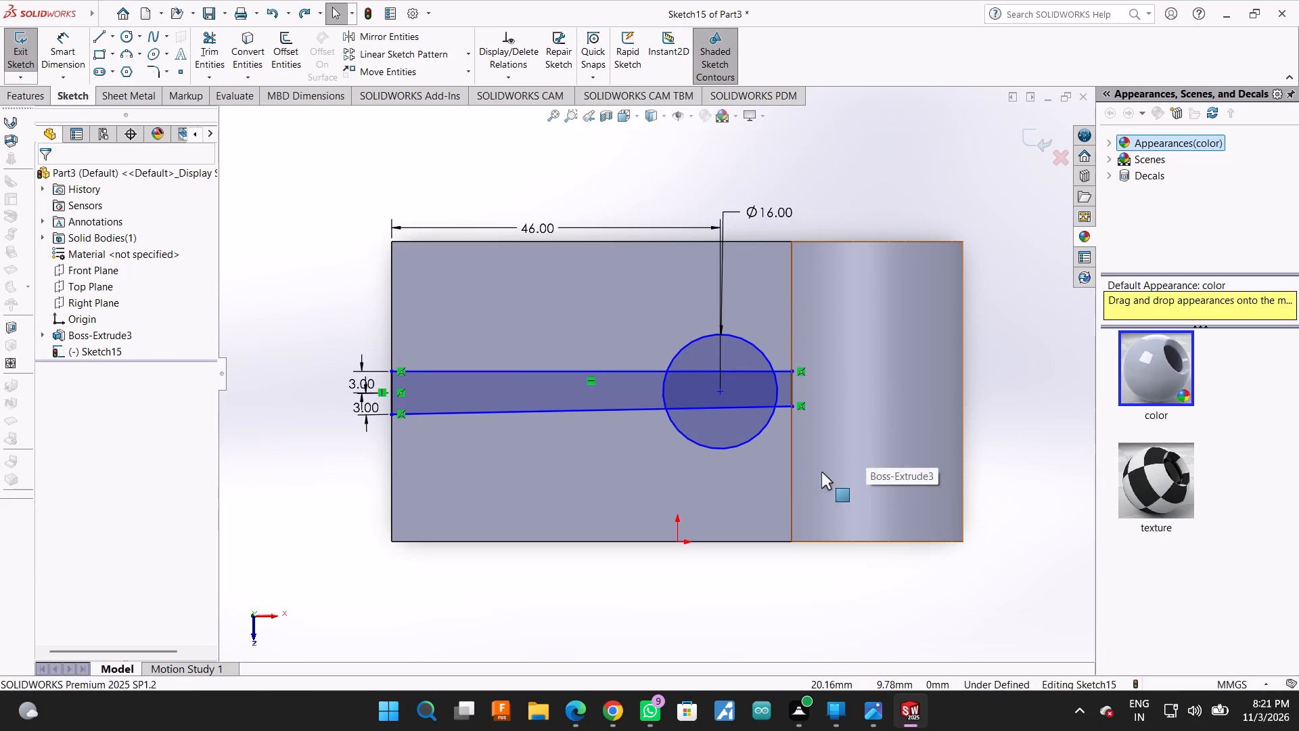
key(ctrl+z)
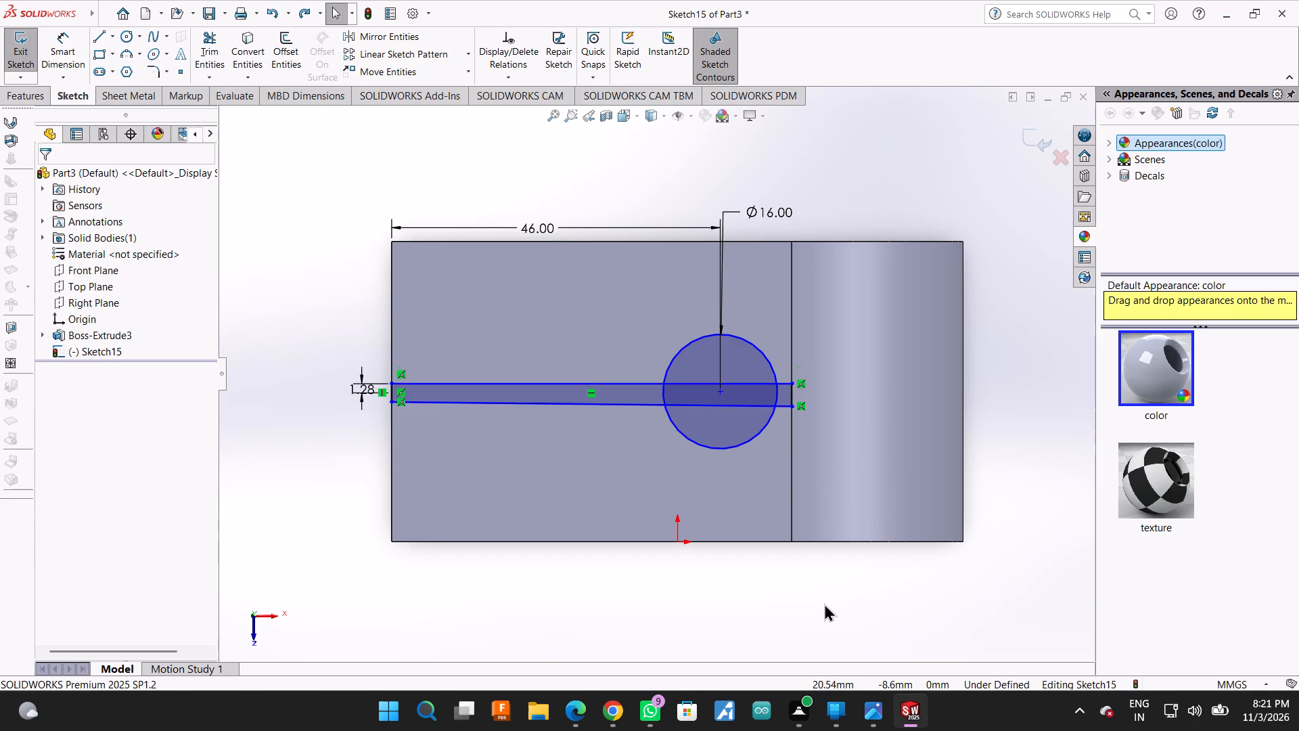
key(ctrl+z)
Undo the strip lines, the circle's 16 mm diameter and its centre's 46 mm distance from the left edge.
key(ctrl+z)
key(ctrl+z)
key(ctrl+z)
key(ctrl+z)
key(ctrl+z)
key(ctrl+z)
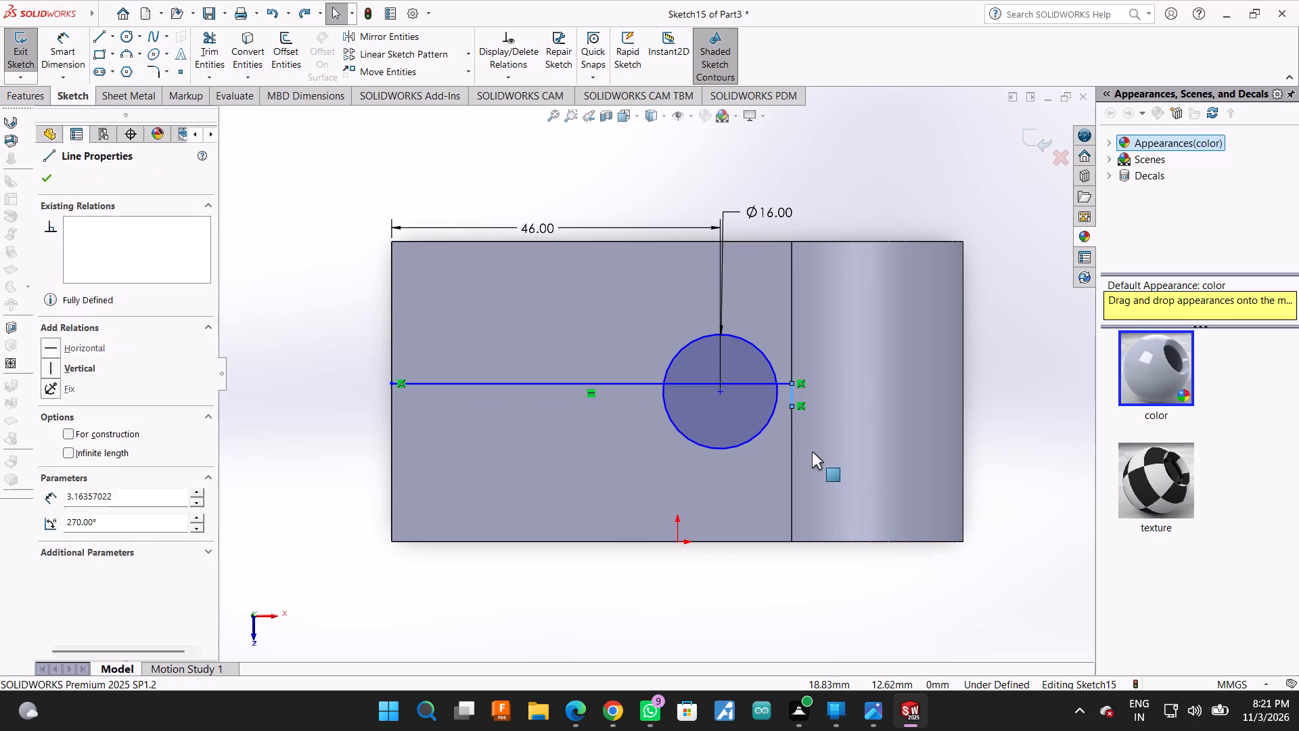
key(ctrl+z)
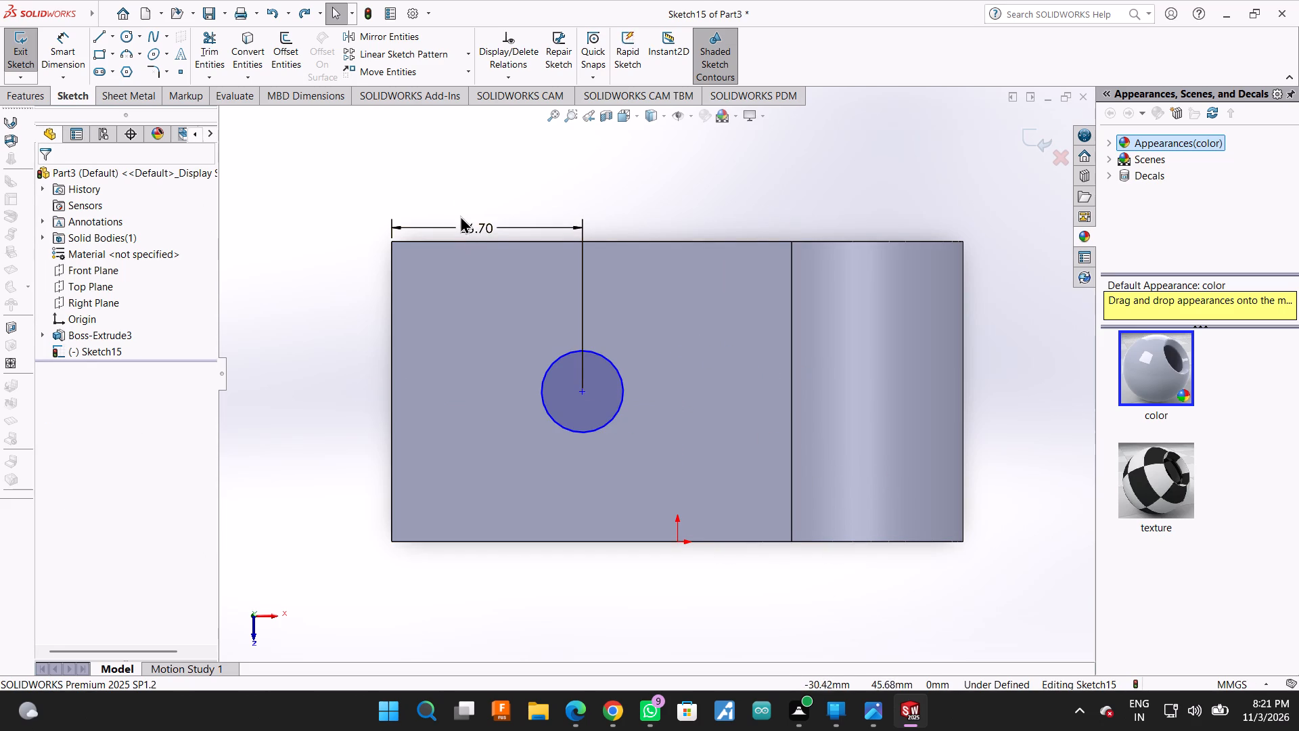
Set the distance from the block's left edge to the circle's centre to 30 mm.
click(465, 225)
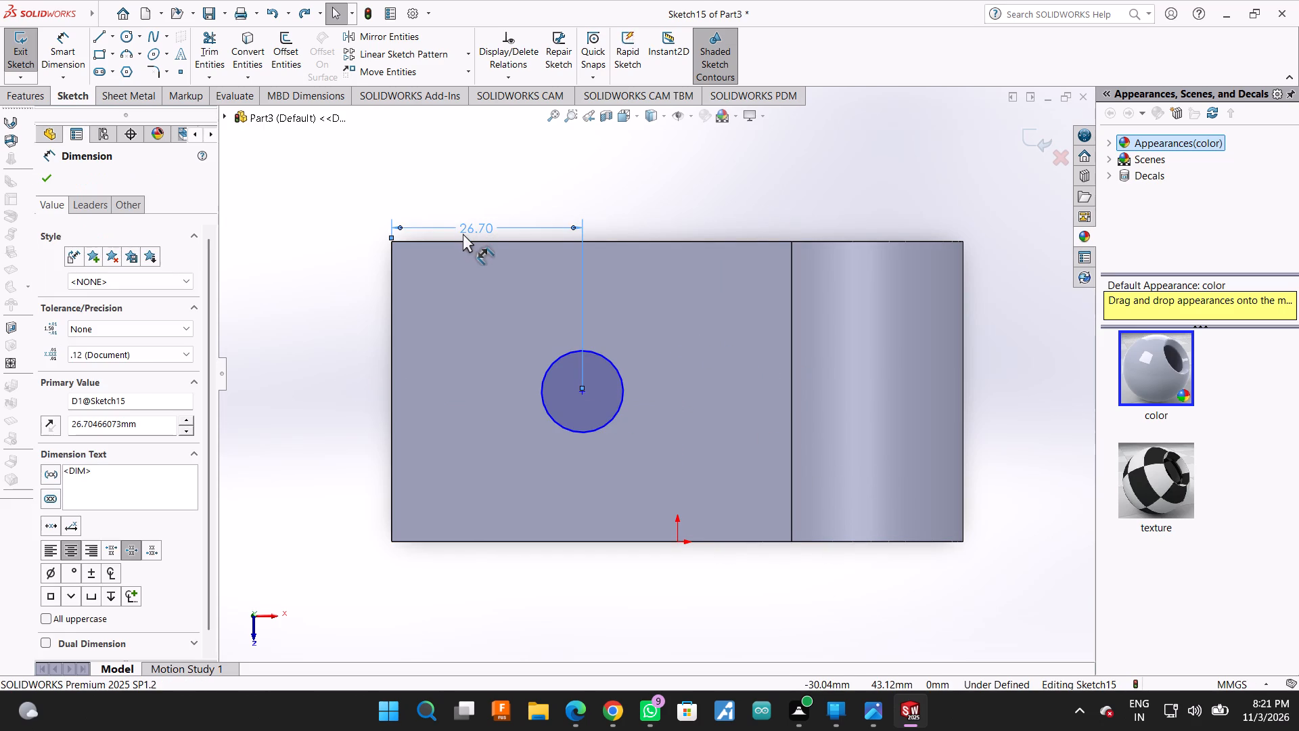
double_click(160, 429)
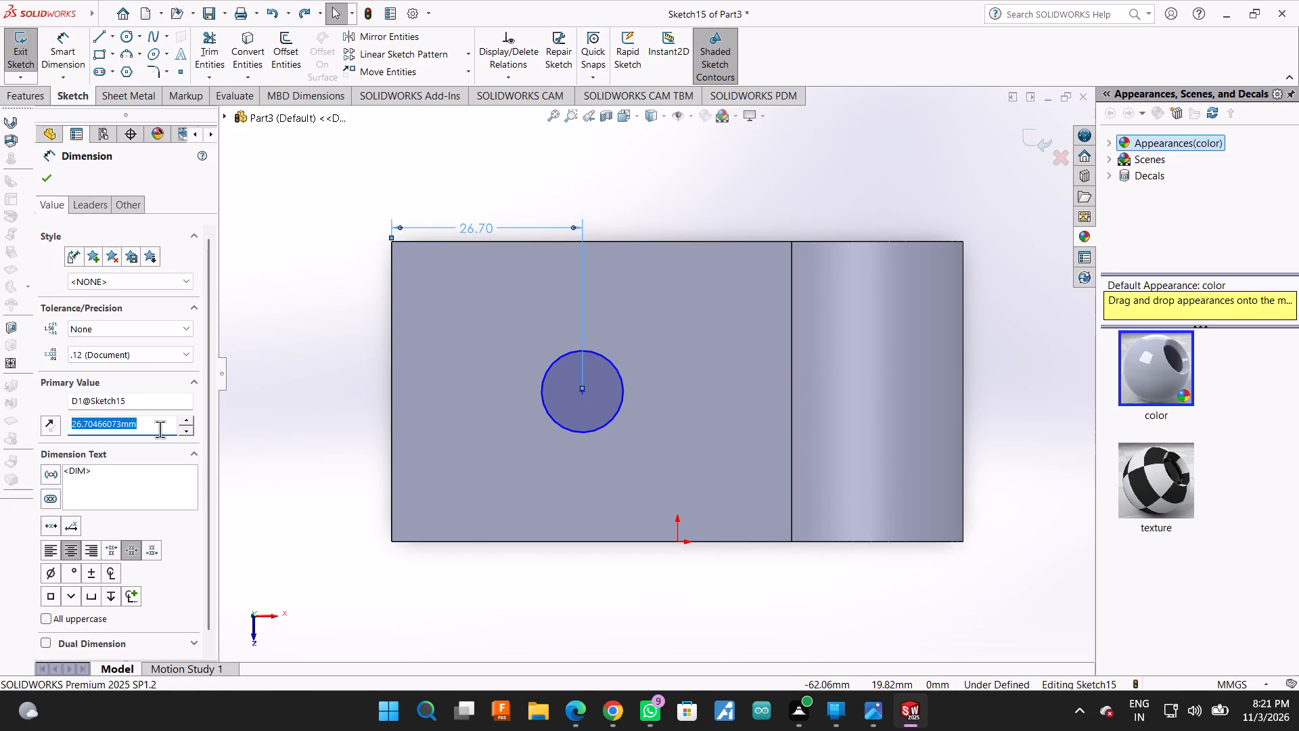
text(33)
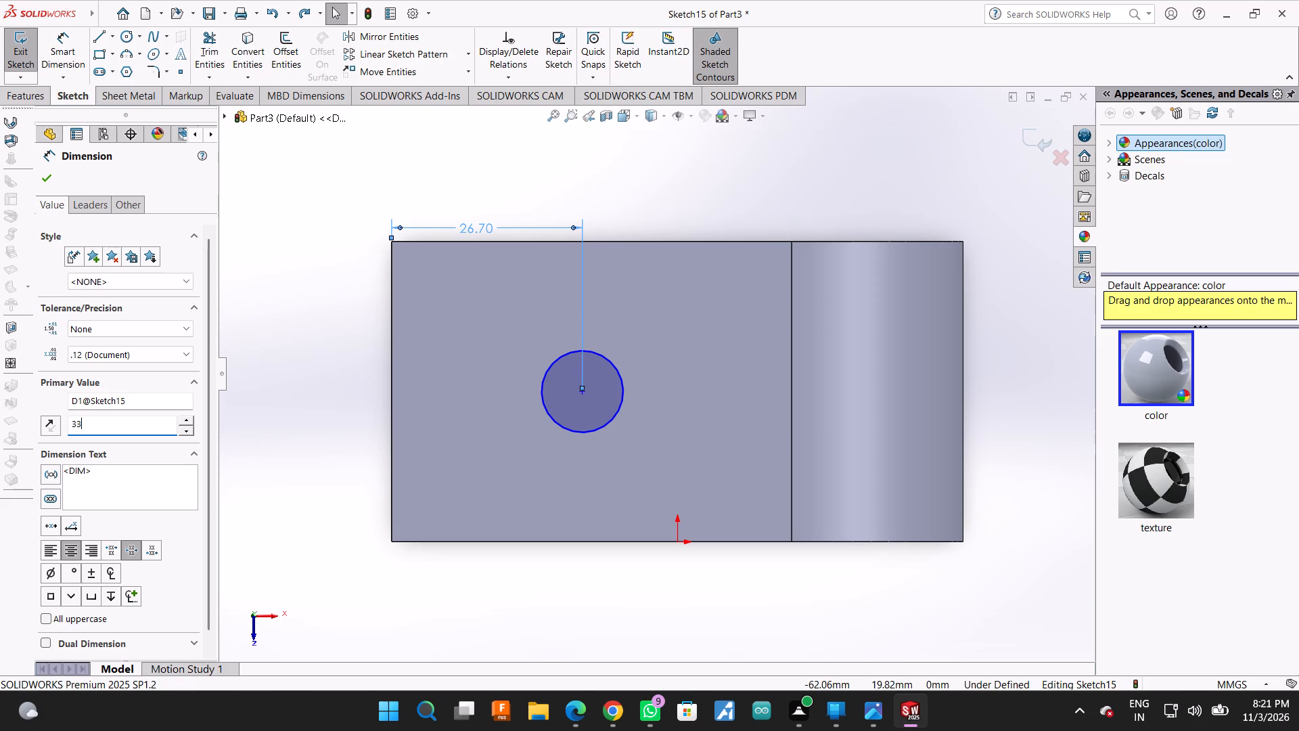
key(BackSpace)
key(0)
key(Return)
click(49, 177)
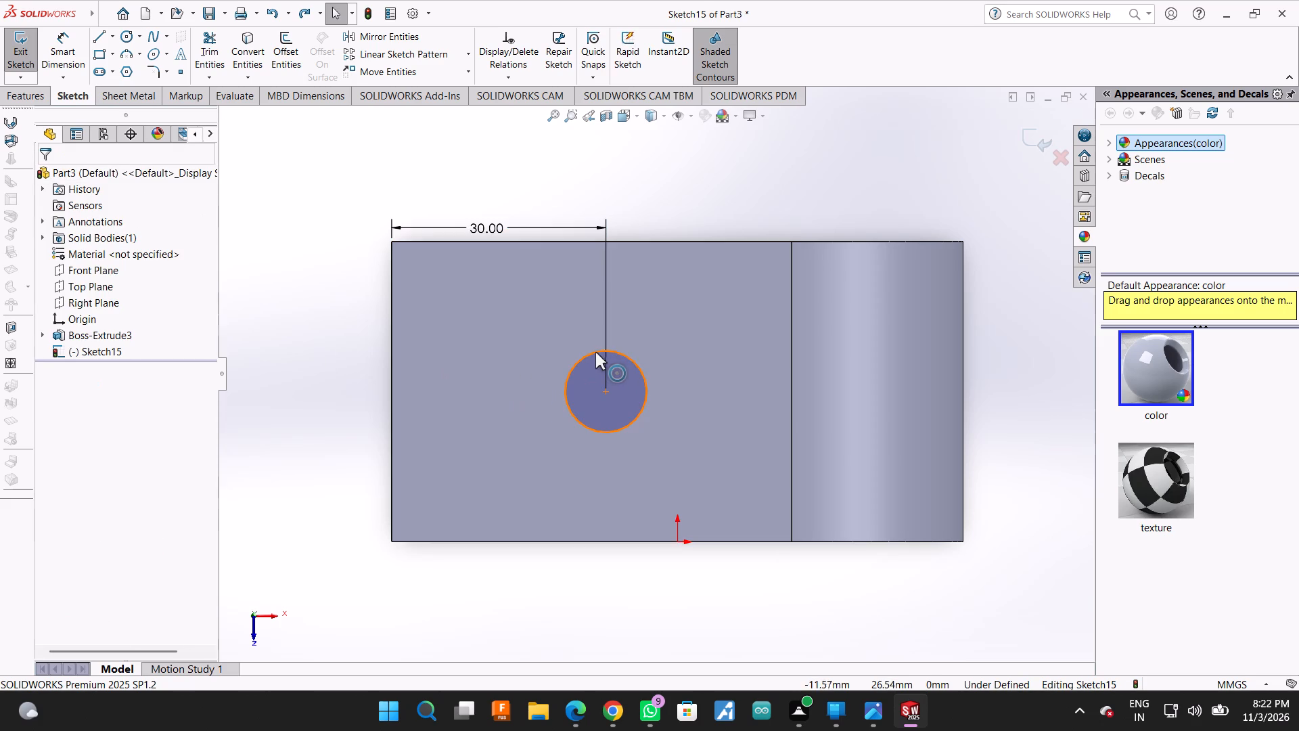
Dimension the circle on the block's top face to a 16 mm diameter.
click(609, 352)
click(78, 39)
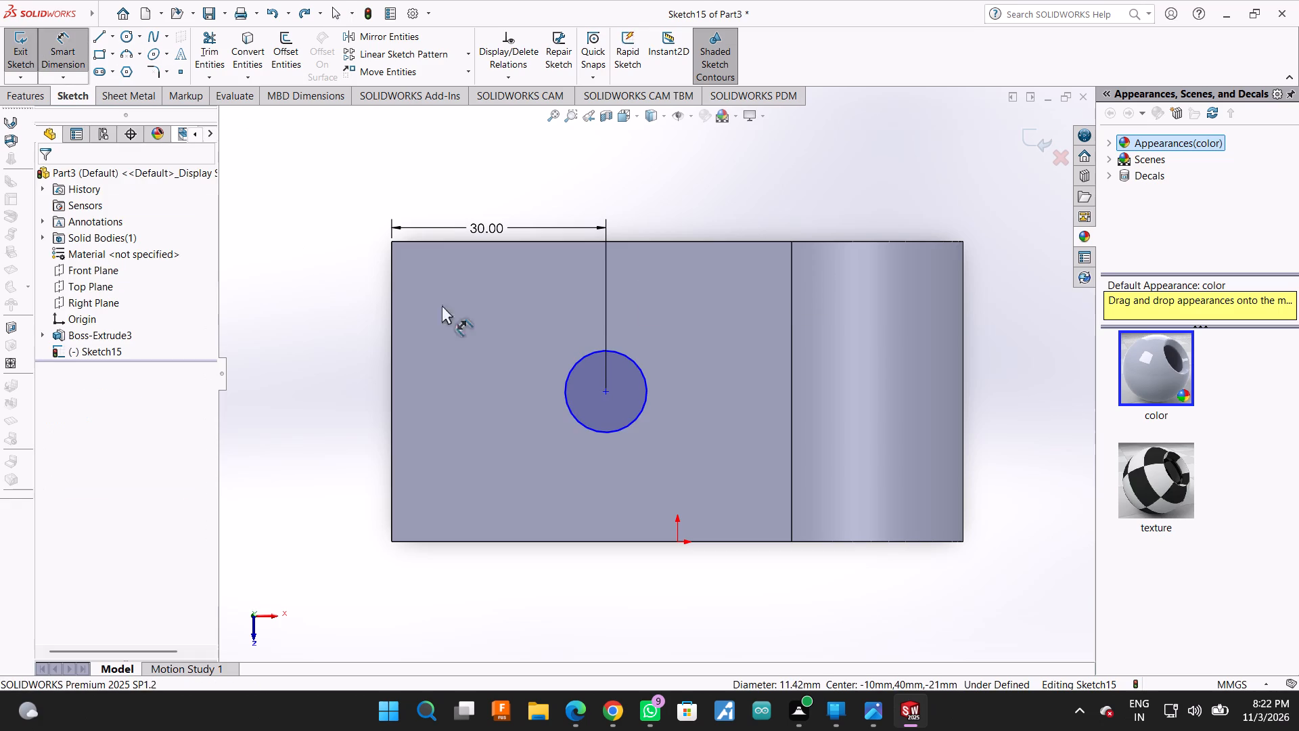
click(610, 355)
click(613, 347)
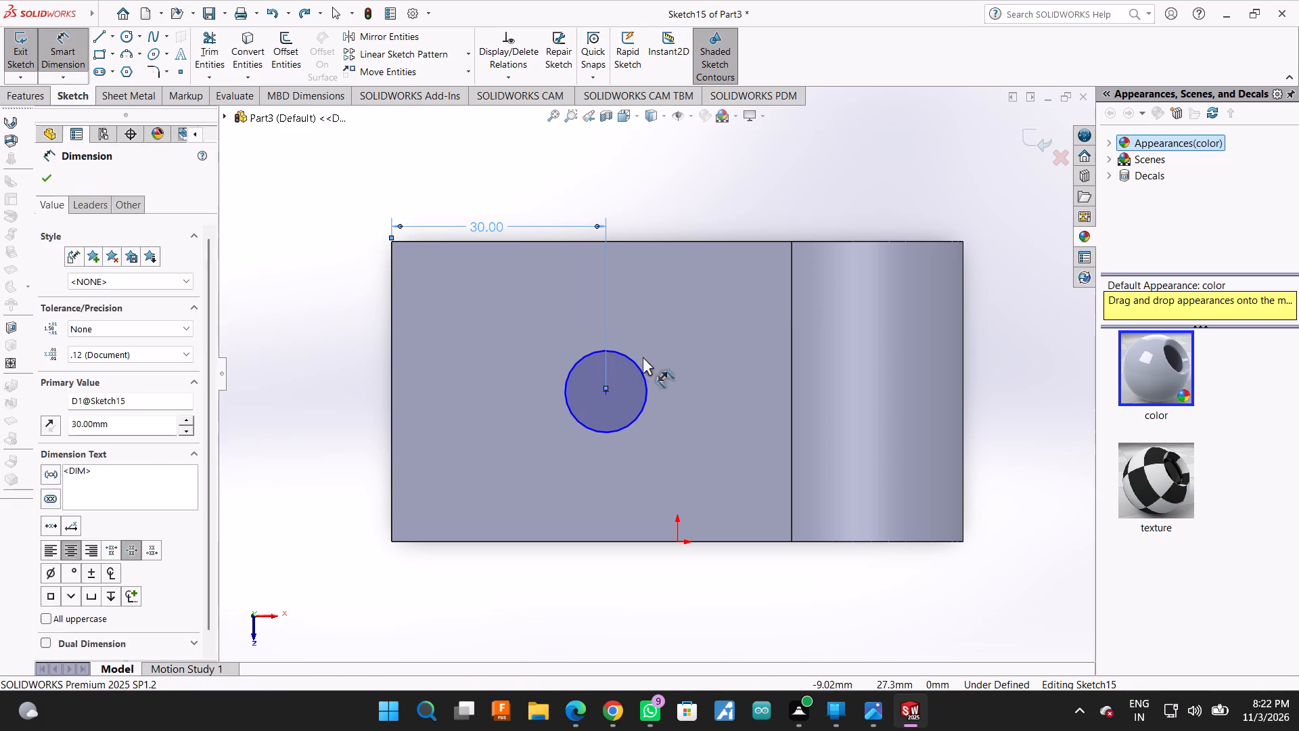
click(644, 374)
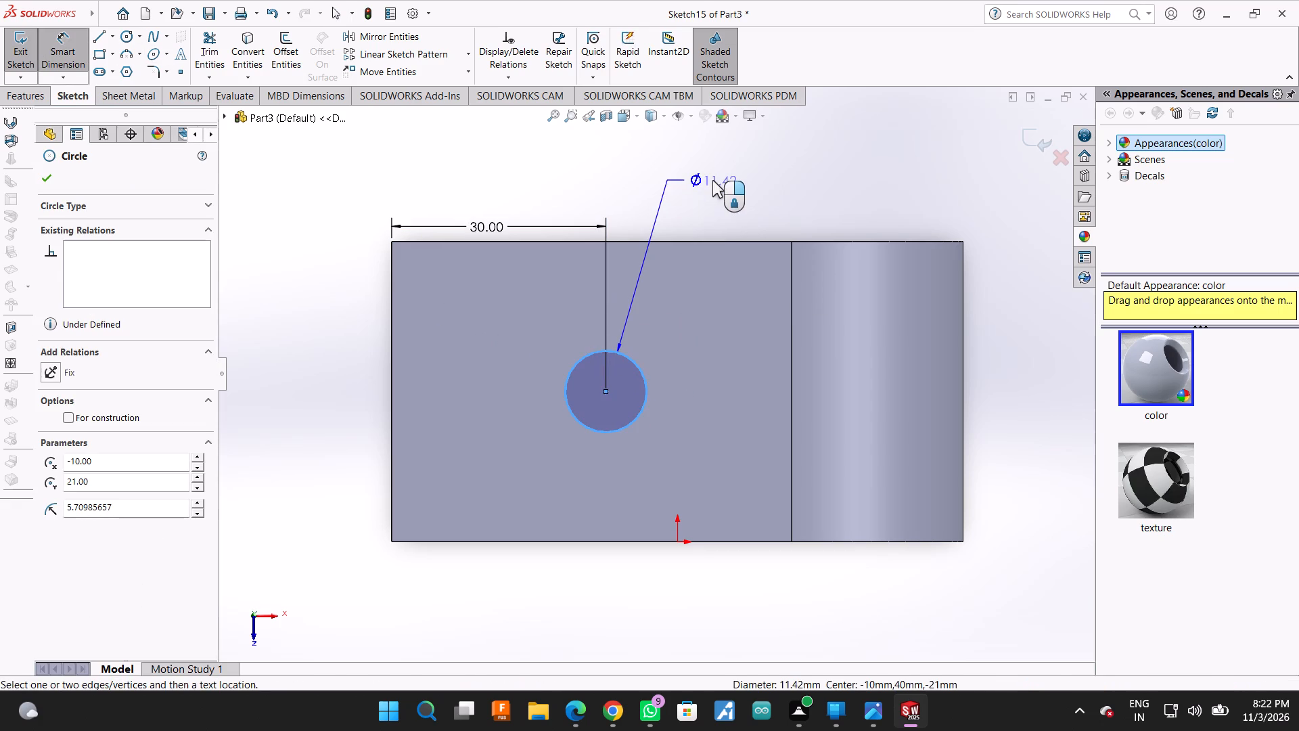
click(712, 180)
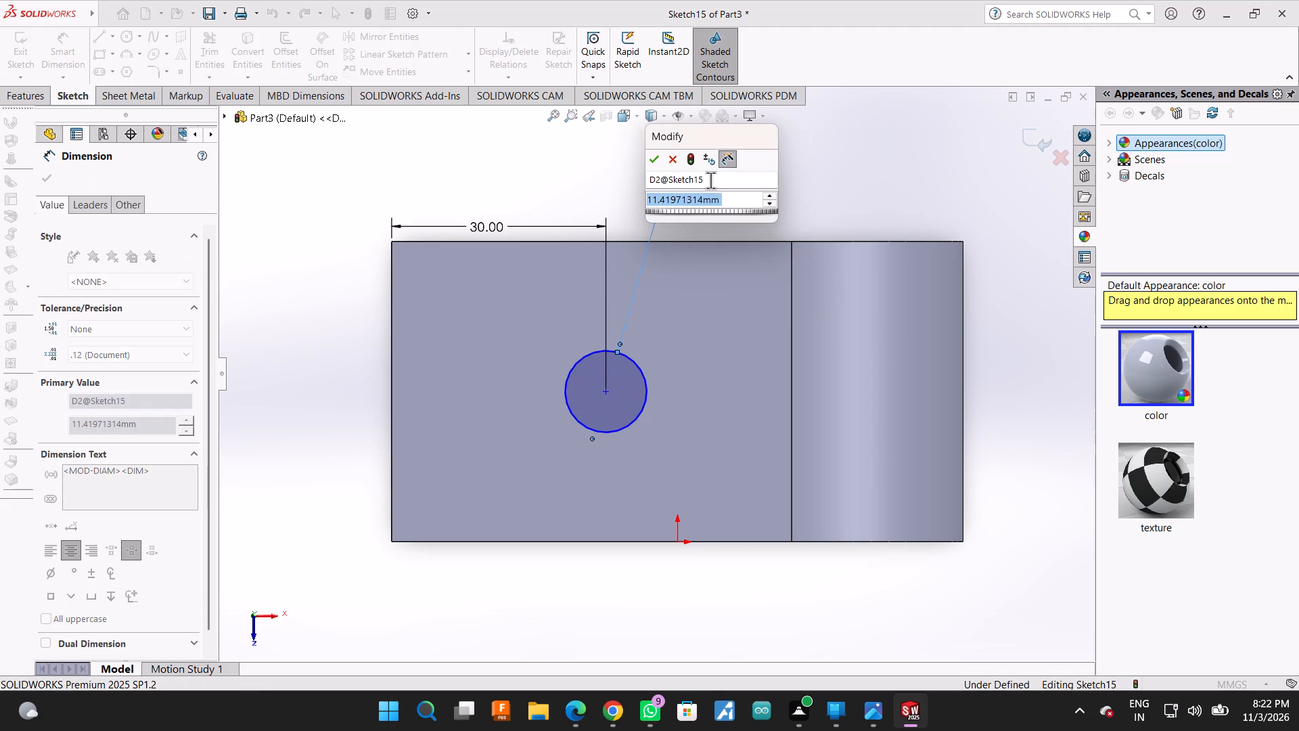
text(16)
key(Return)
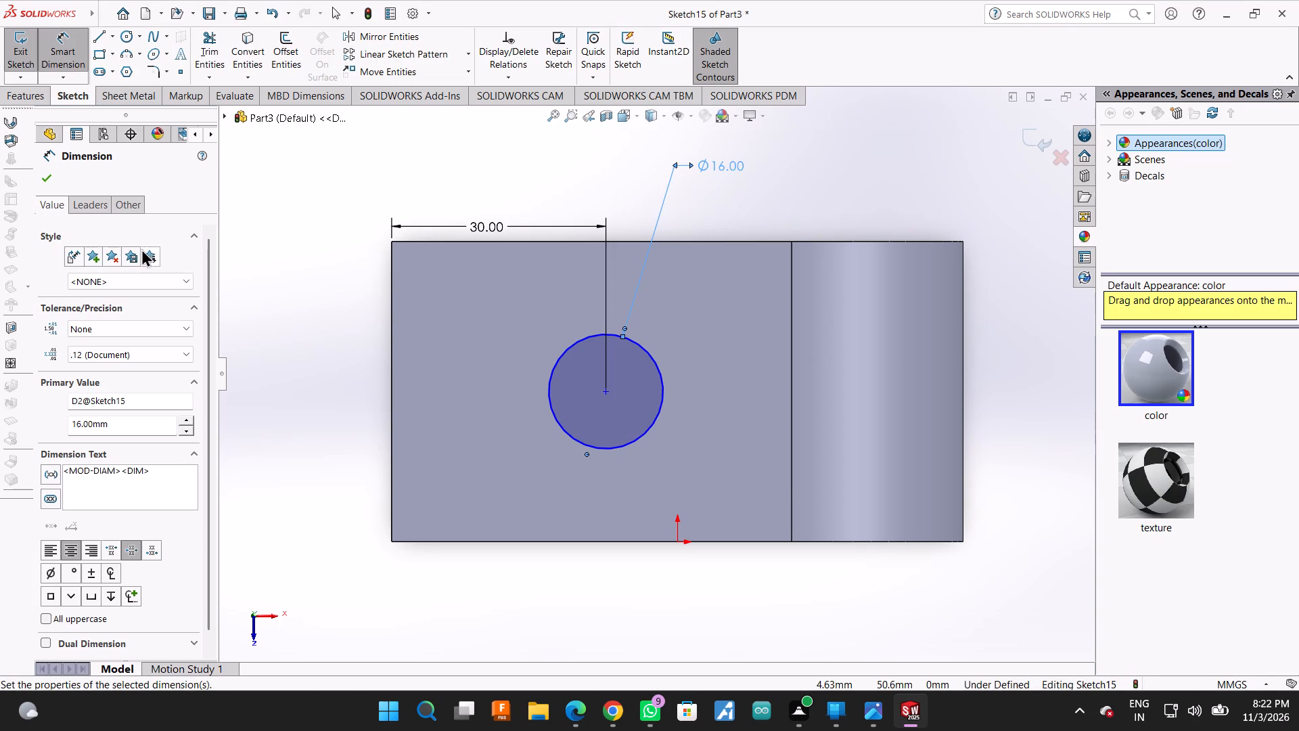
click(53, 184)
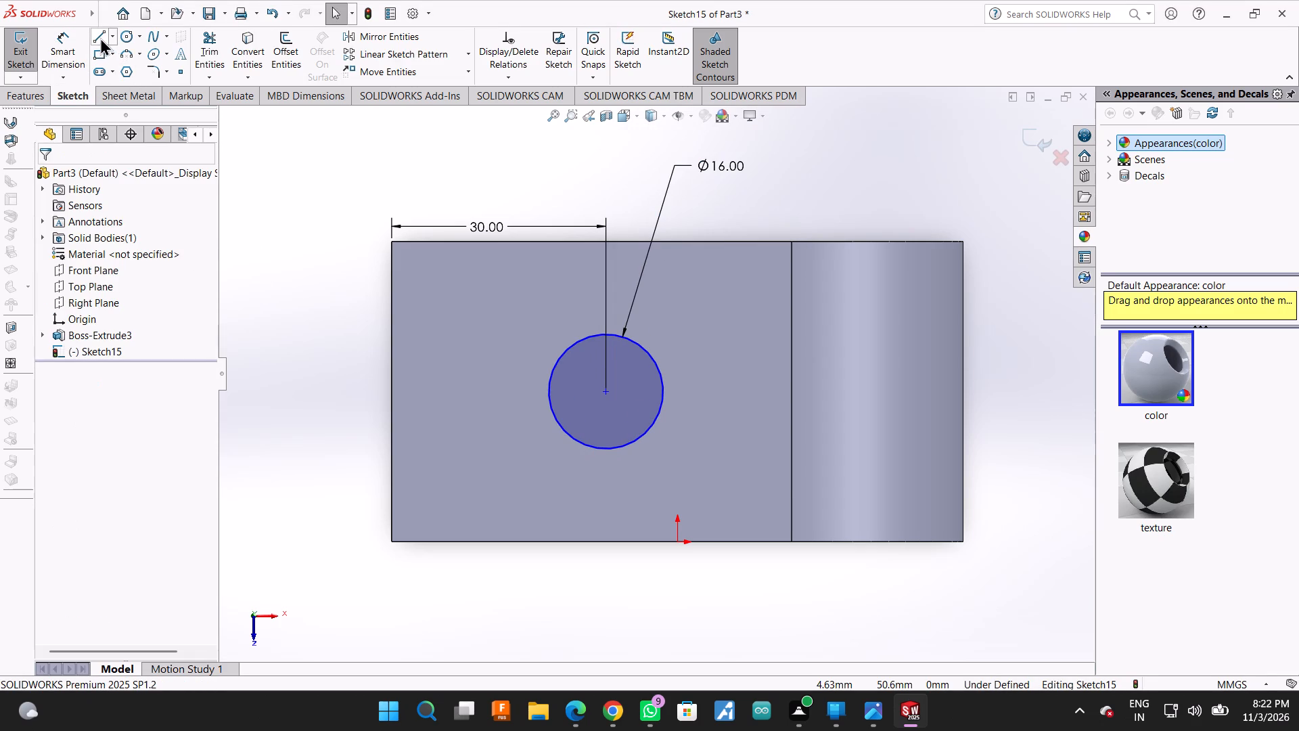
Sketch a closed horizontal strip about 46 mm long and 4 mm wide from the block's left edge through the circle.
click(100, 37)
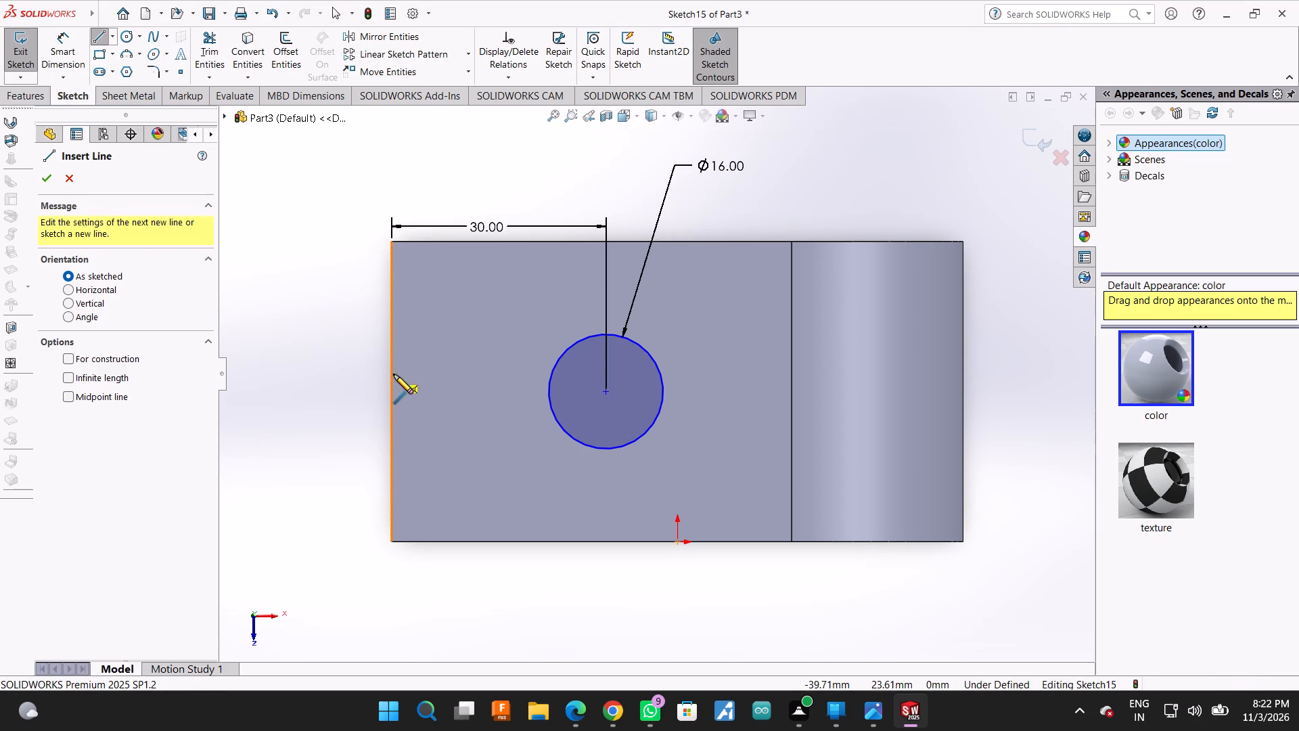
click(390, 382)
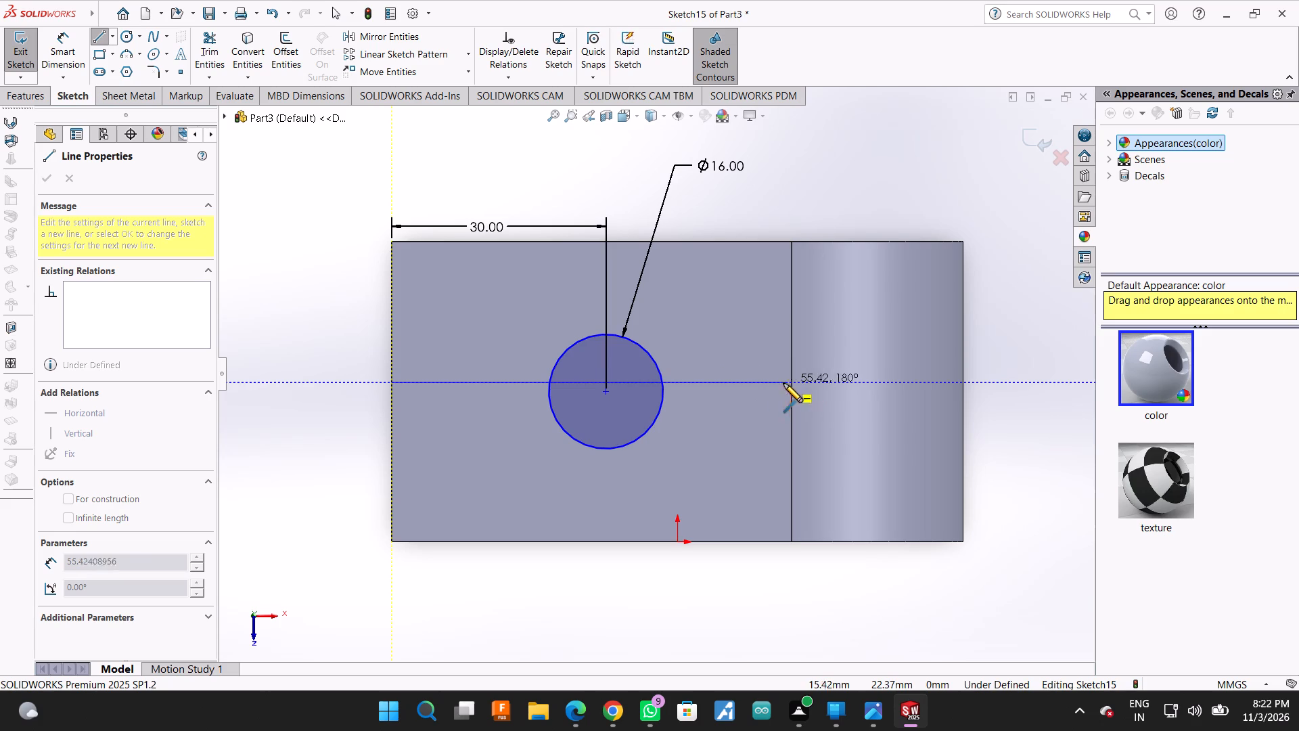
click(717, 384)
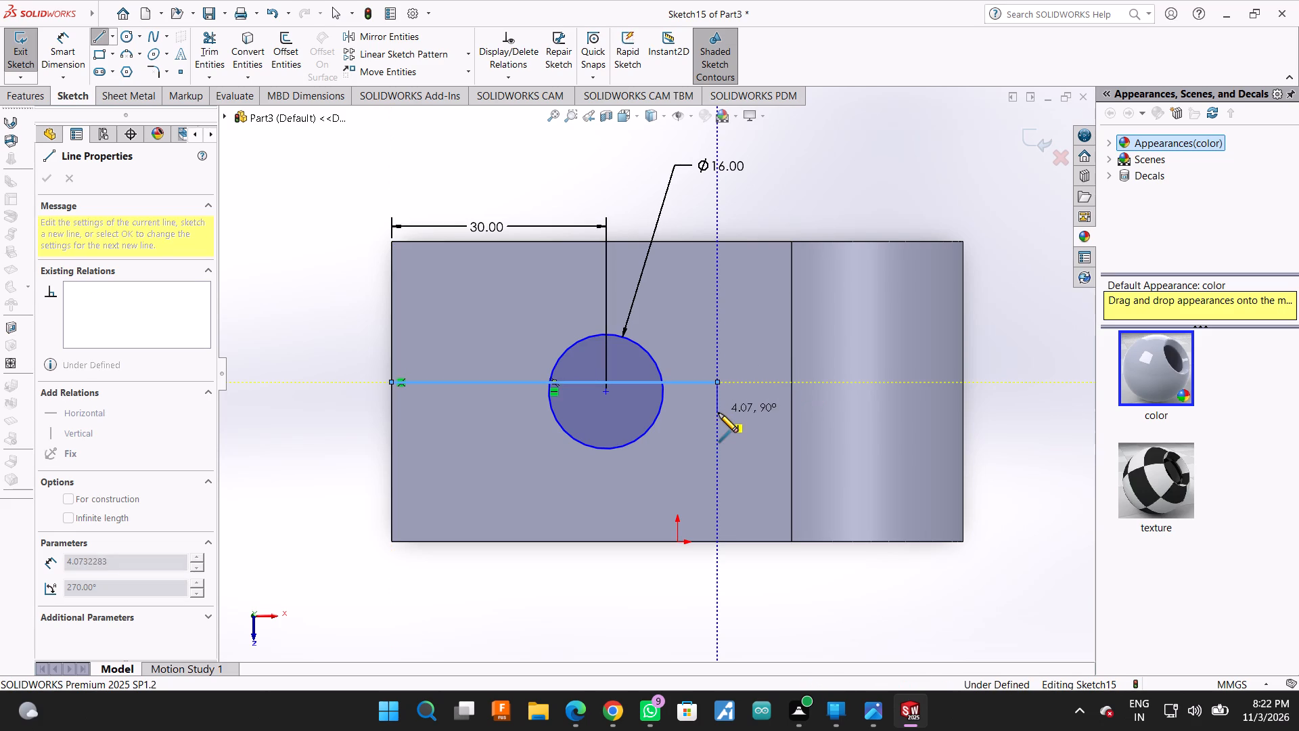
click(719, 413)
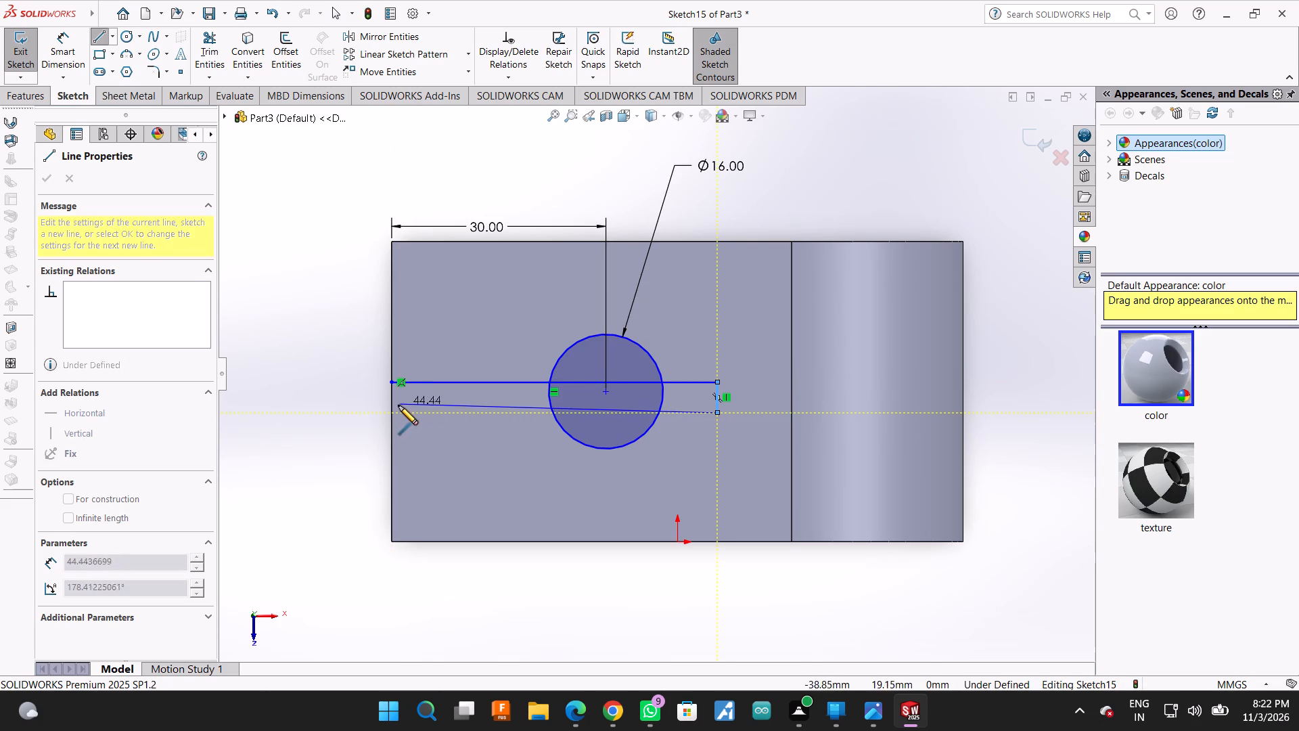
click(389, 417)
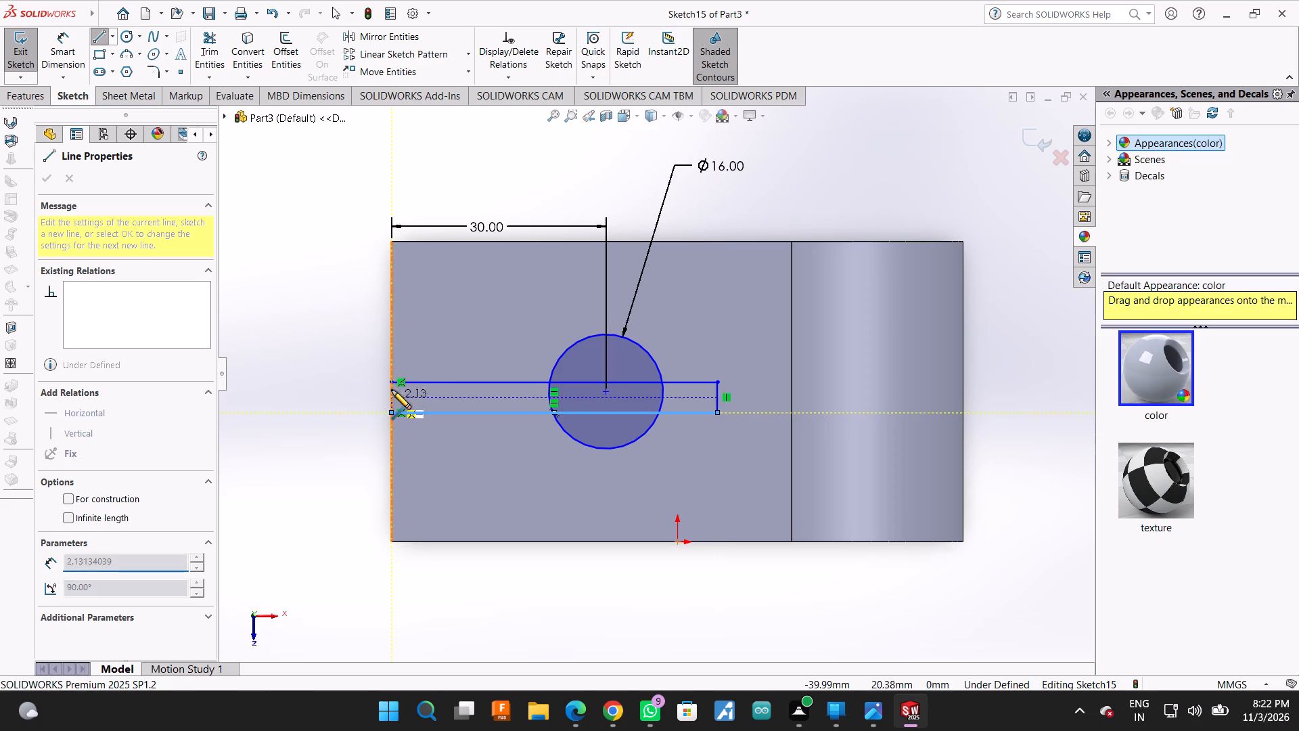
click(391, 380)
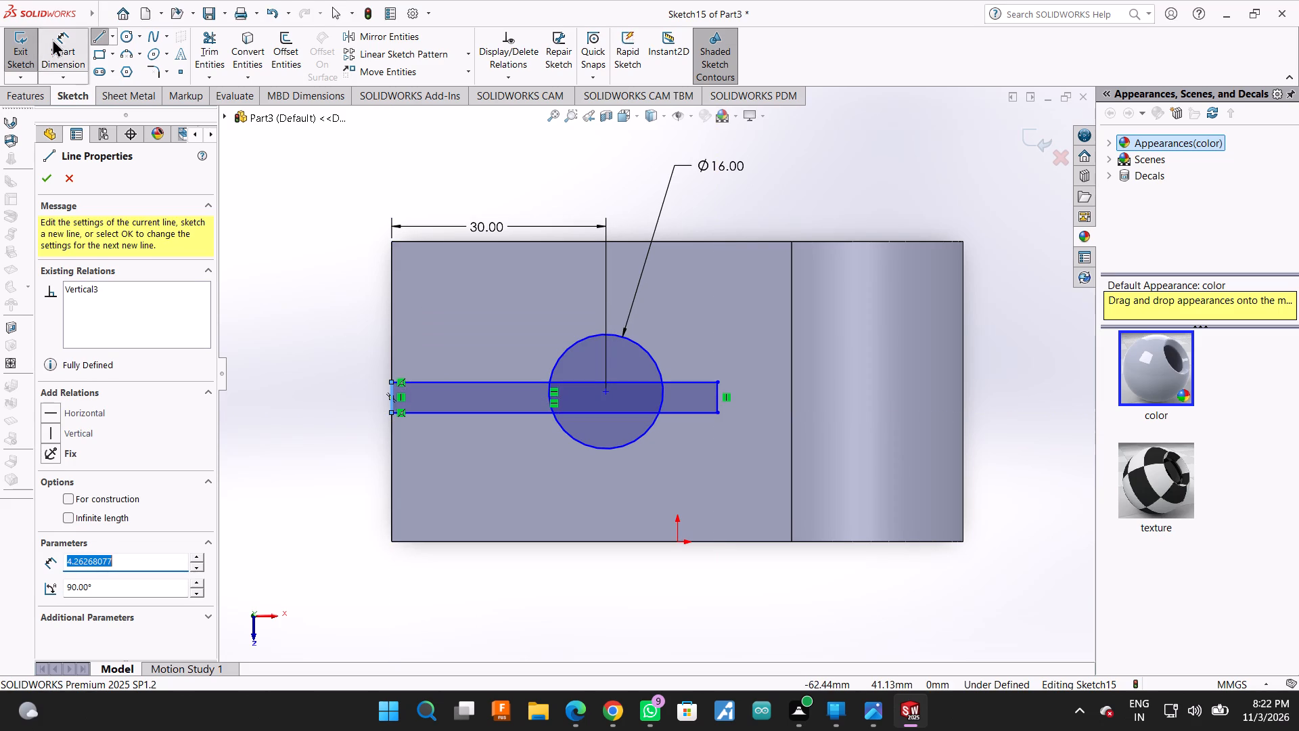
Dimension the strip's upper line 3 mm from the midpoint of its left end line.
click(52, 39)
scroll(333, 313, down, 12)
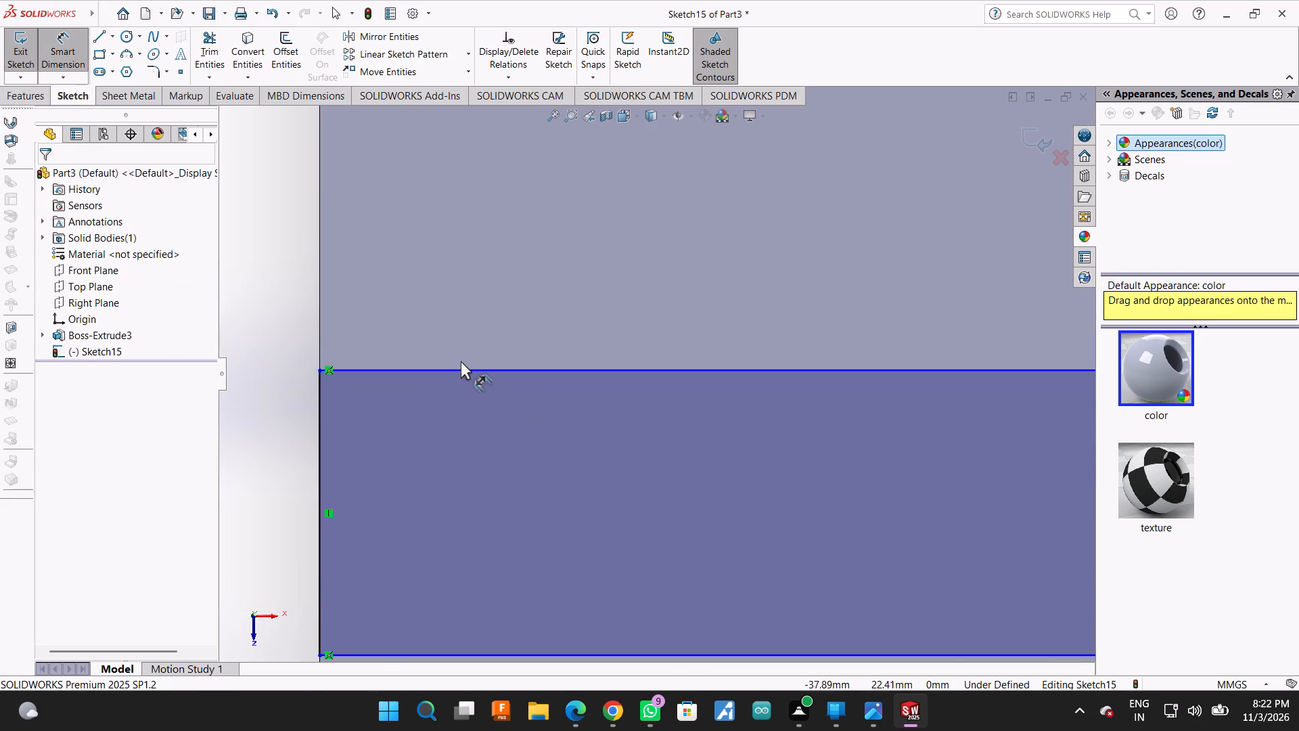
click(461, 368)
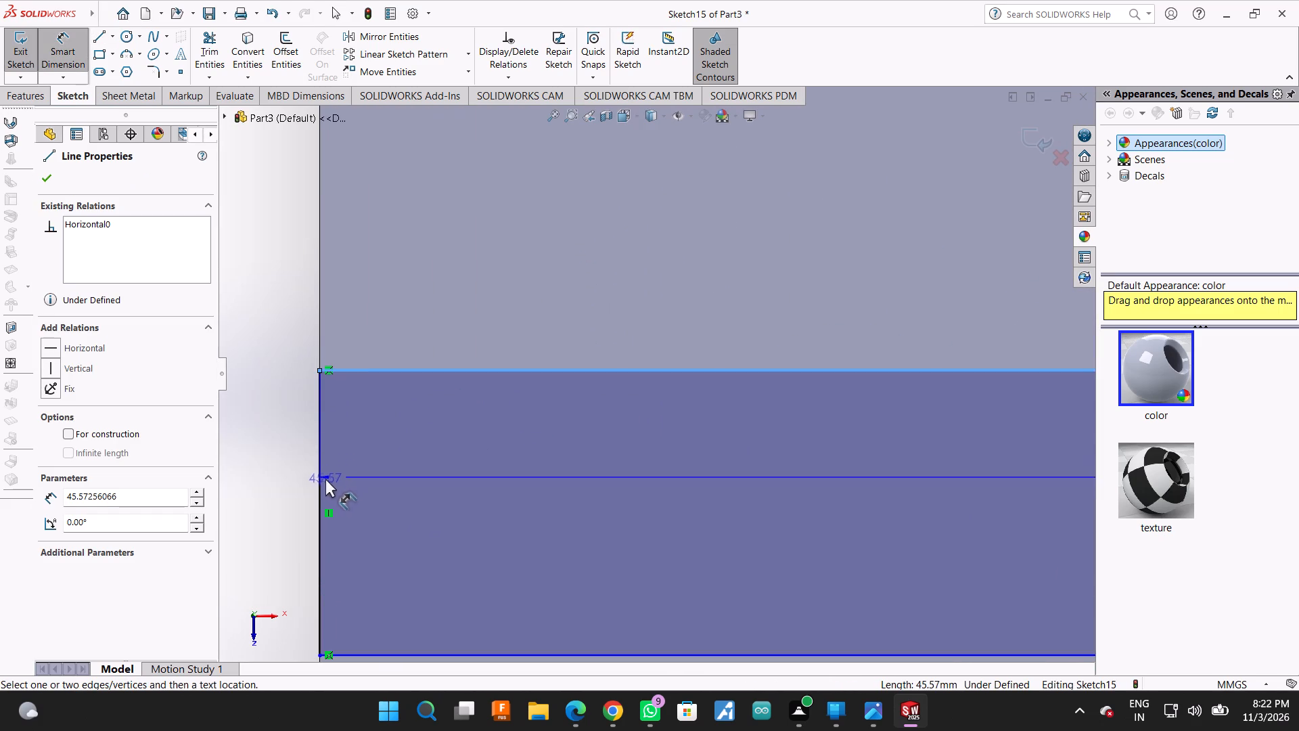
click(321, 511)
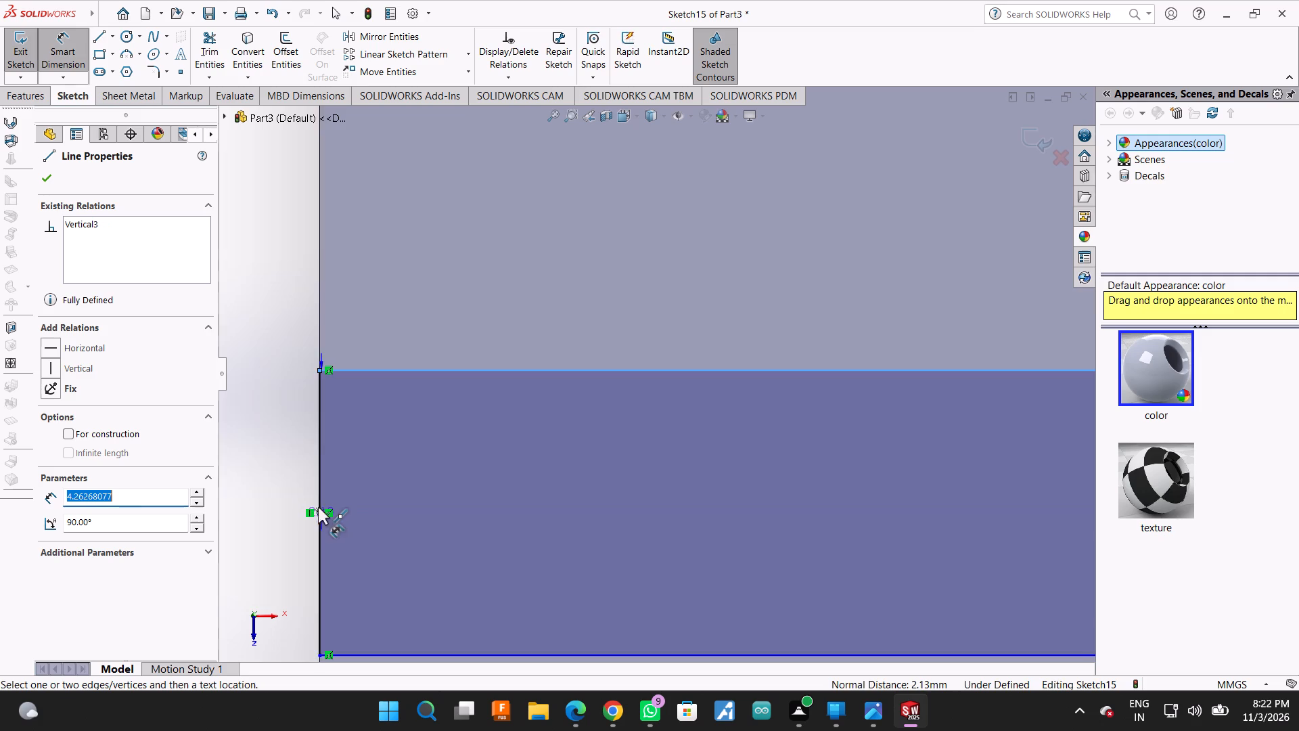
click(291, 433)
key(3)
key(Return)
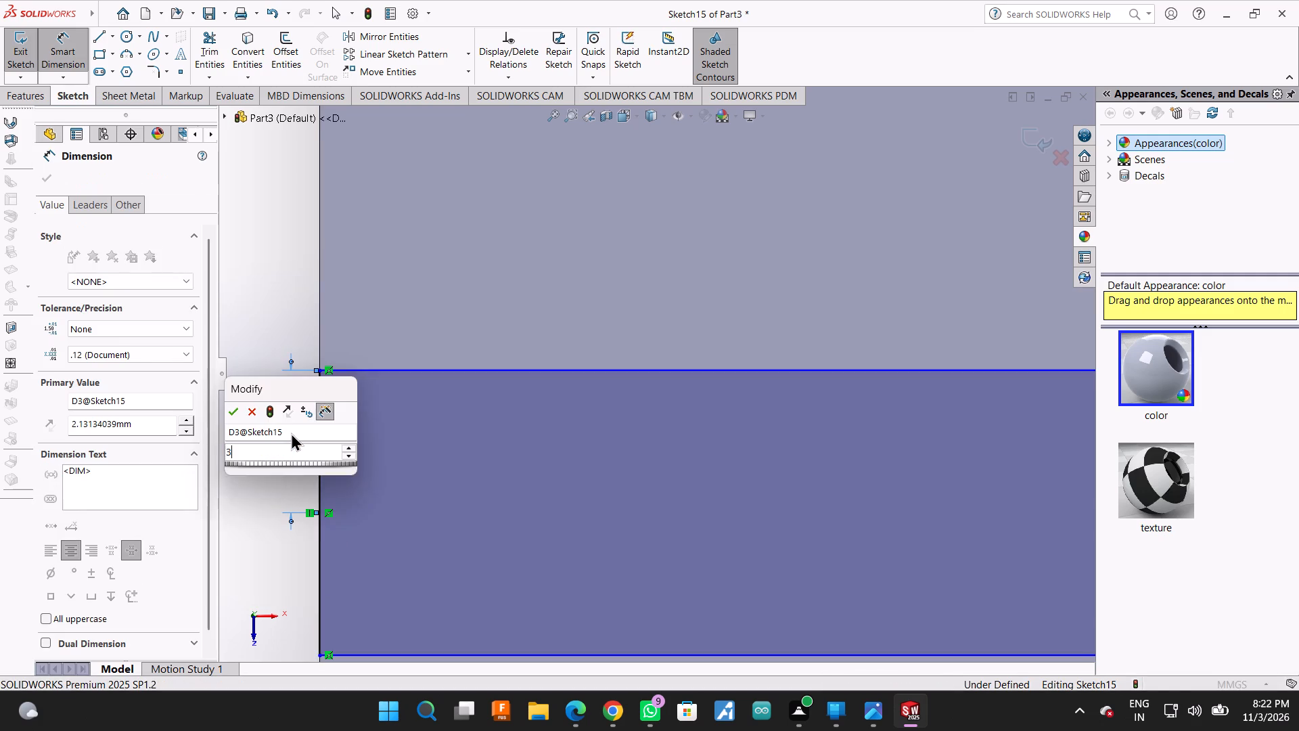
Add a driven dimension between the strip's lower line and the midpoint of its left end line.
scroll(363, 534, up, 2)
scroll(443, 539, down, 1)
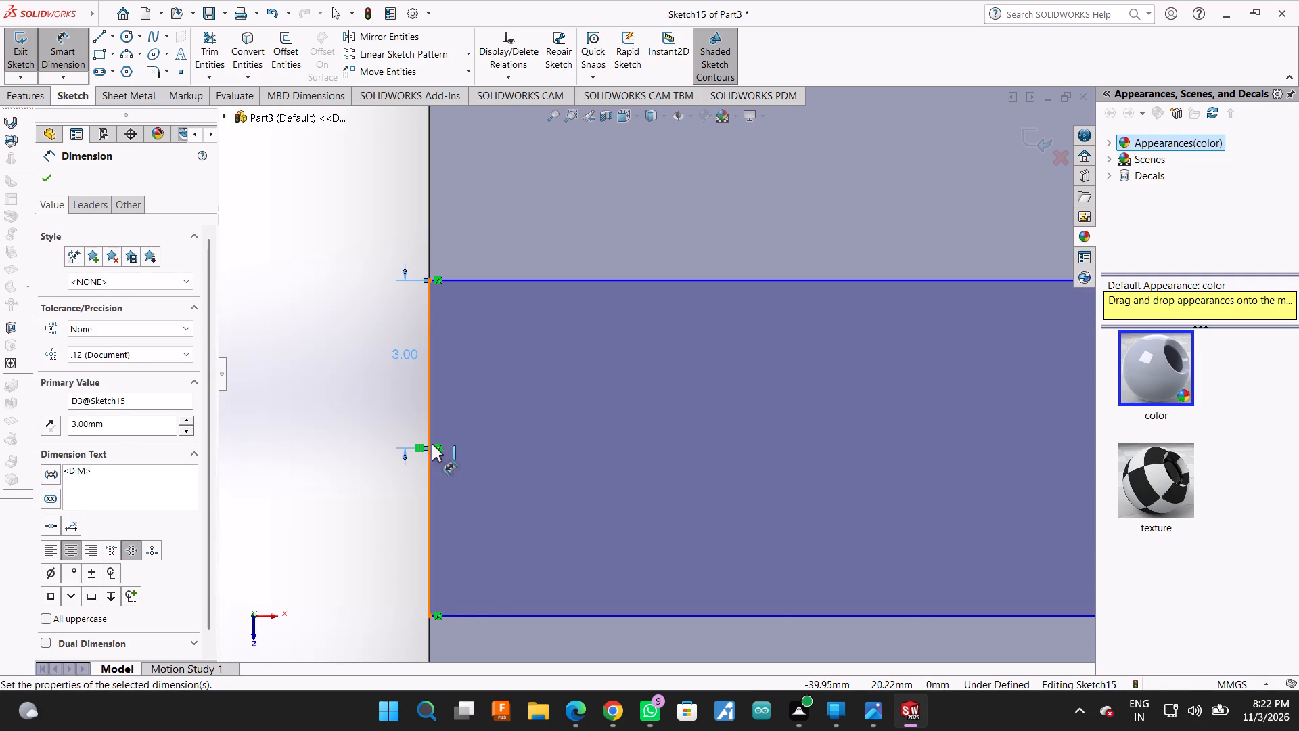
click(488, 615)
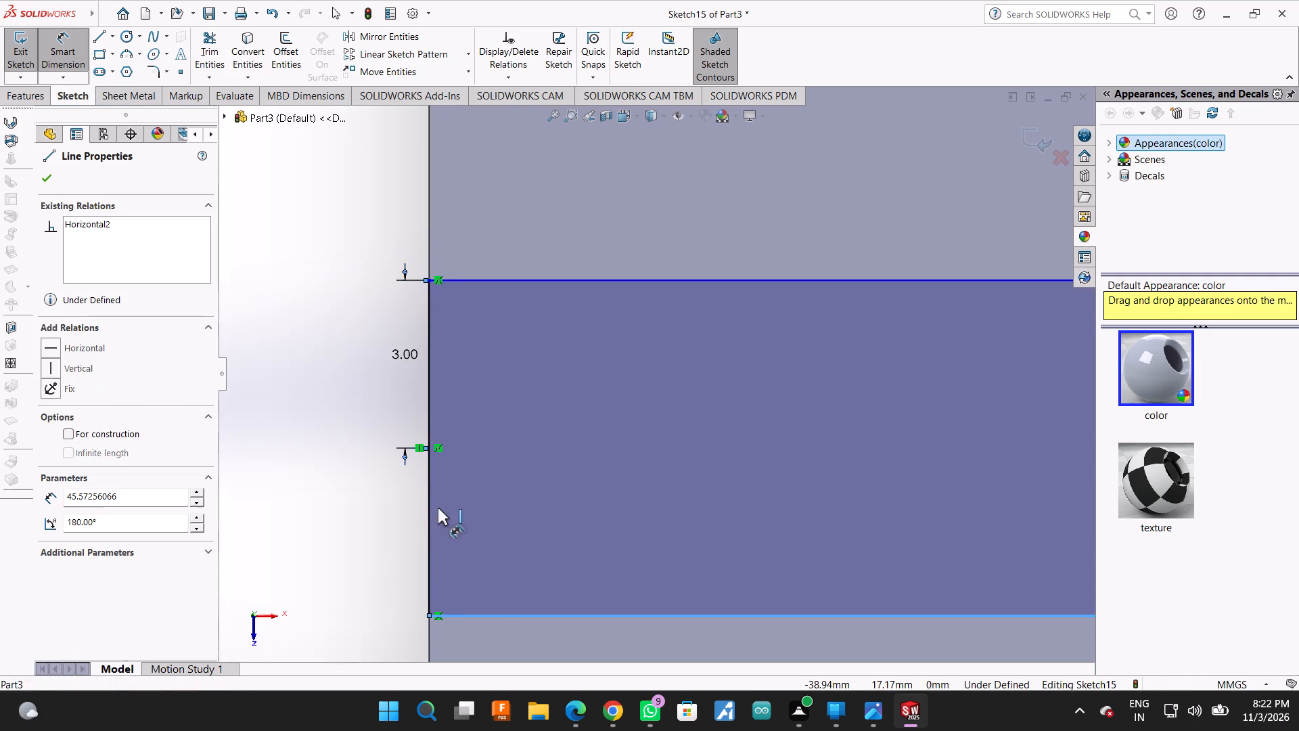
scroll(452, 501, down, 5)
scroll(472, 363, down, 1)
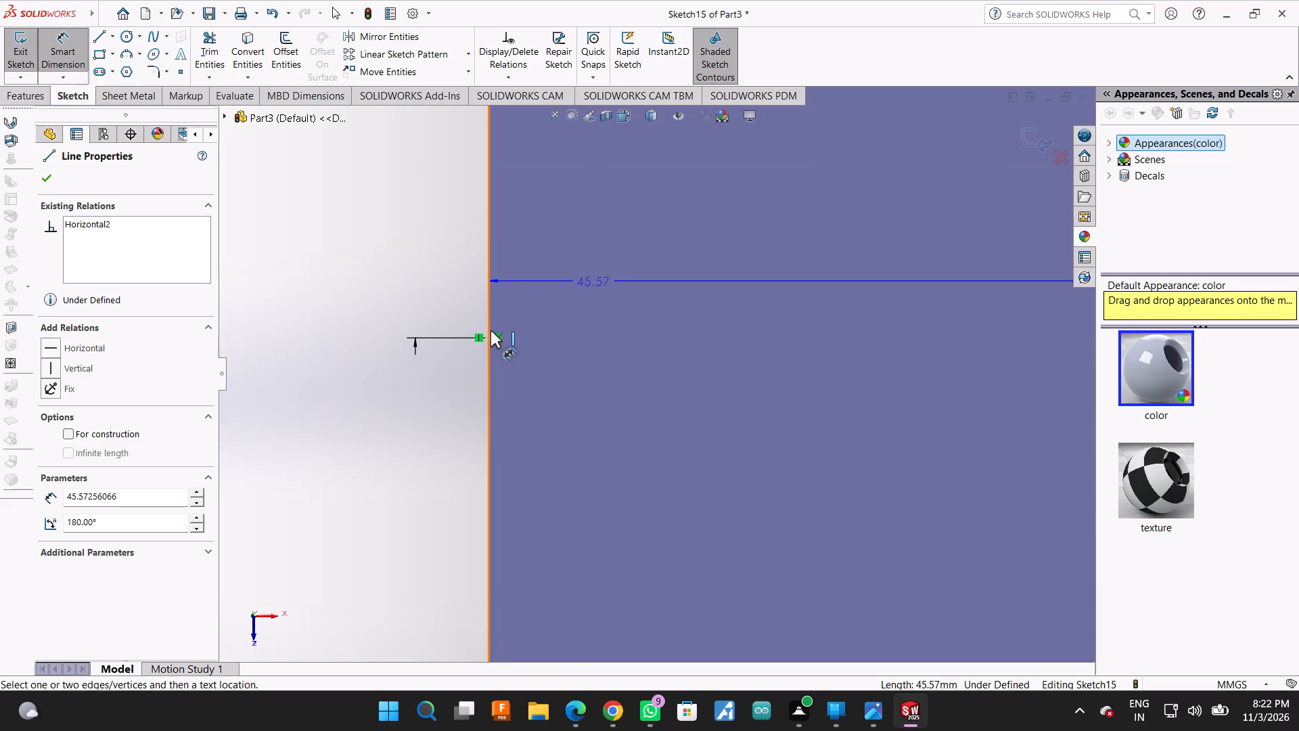
scroll(482, 336, up, 3)
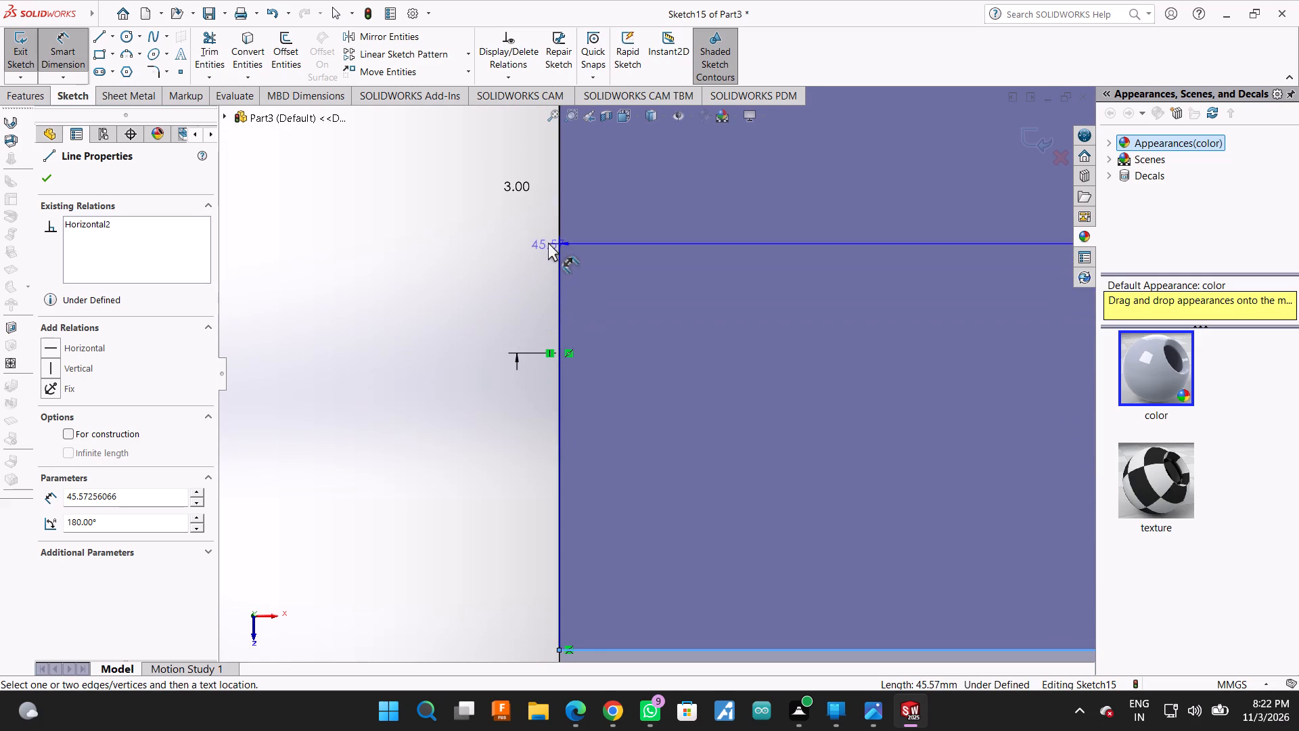
scroll(566, 369, up, 1)
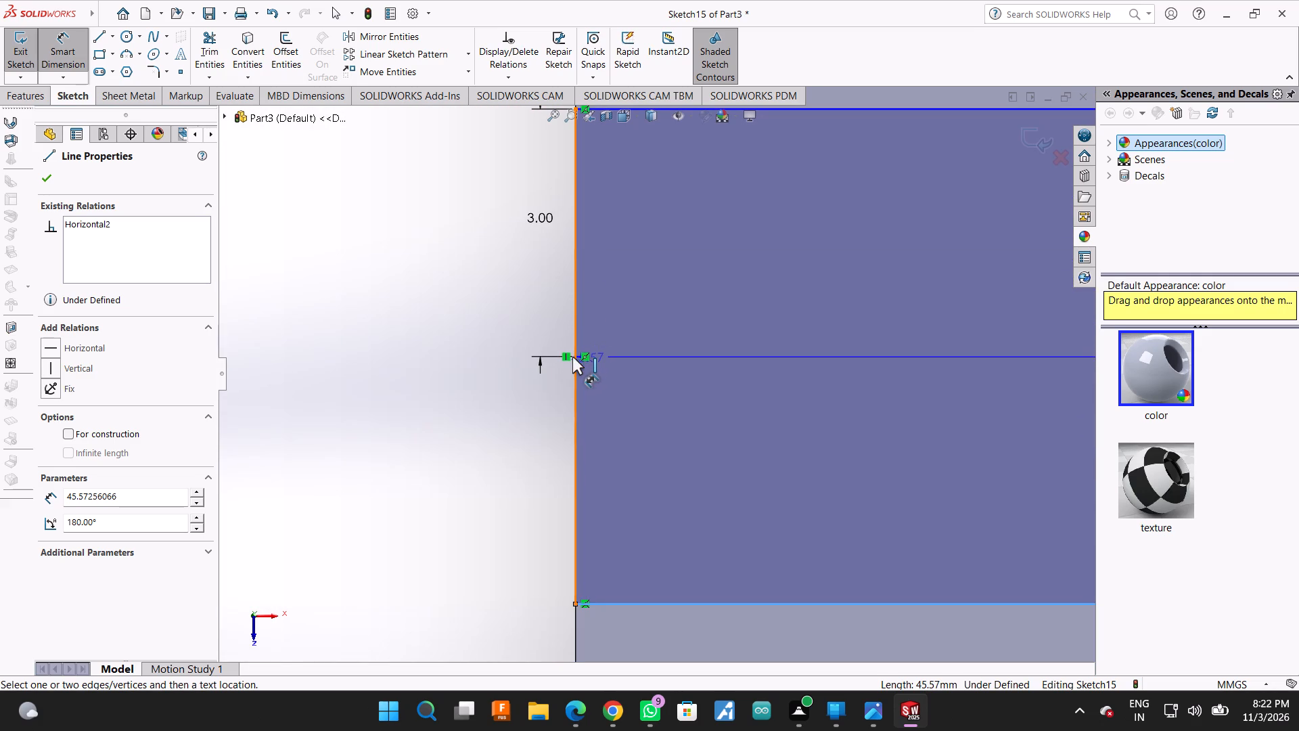
click(576, 357)
click(415, 459)
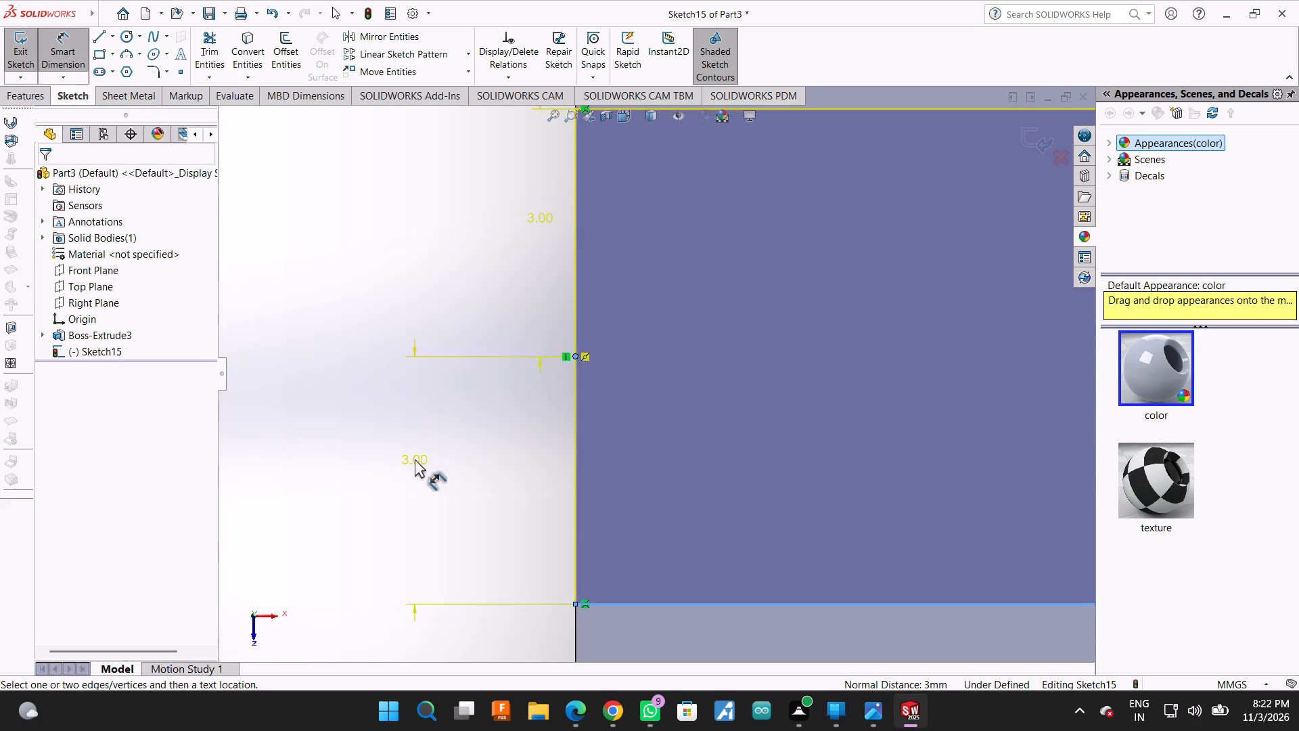
click(729, 343)
scroll(630, 381, up, 8)
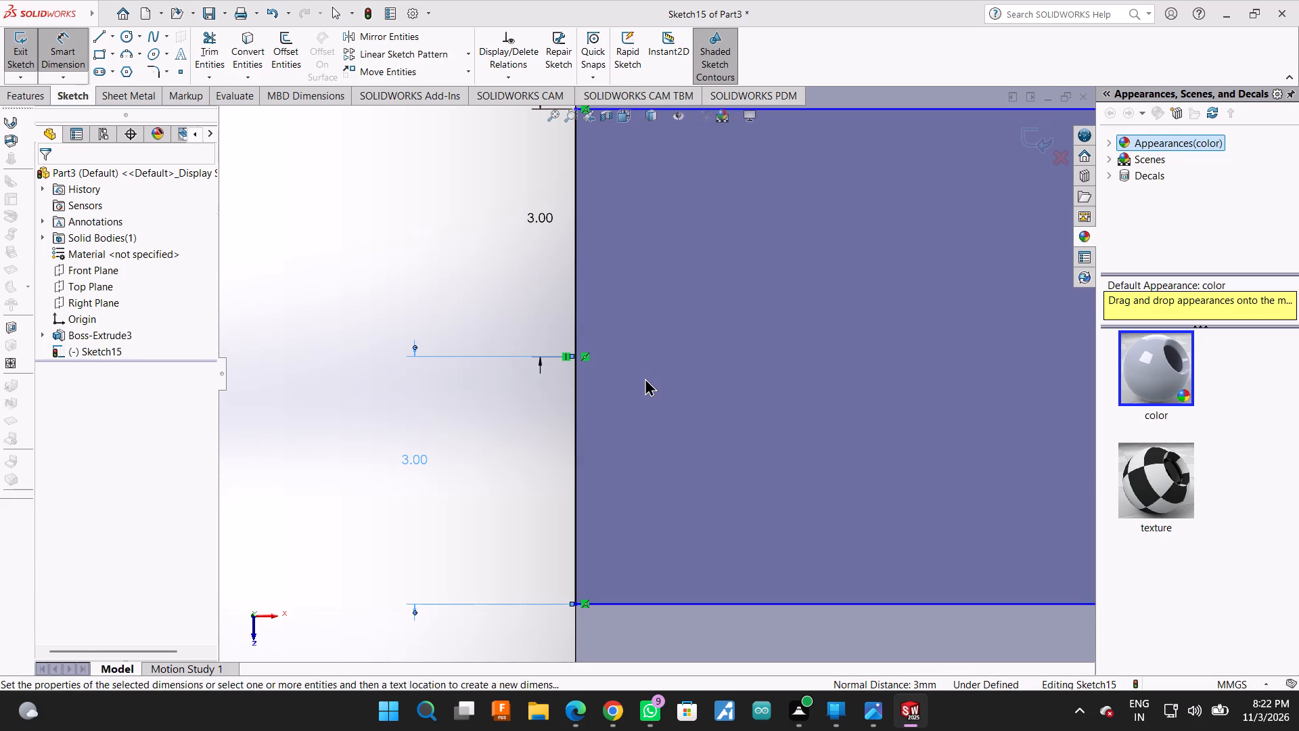
scroll(645, 378, up, 11)
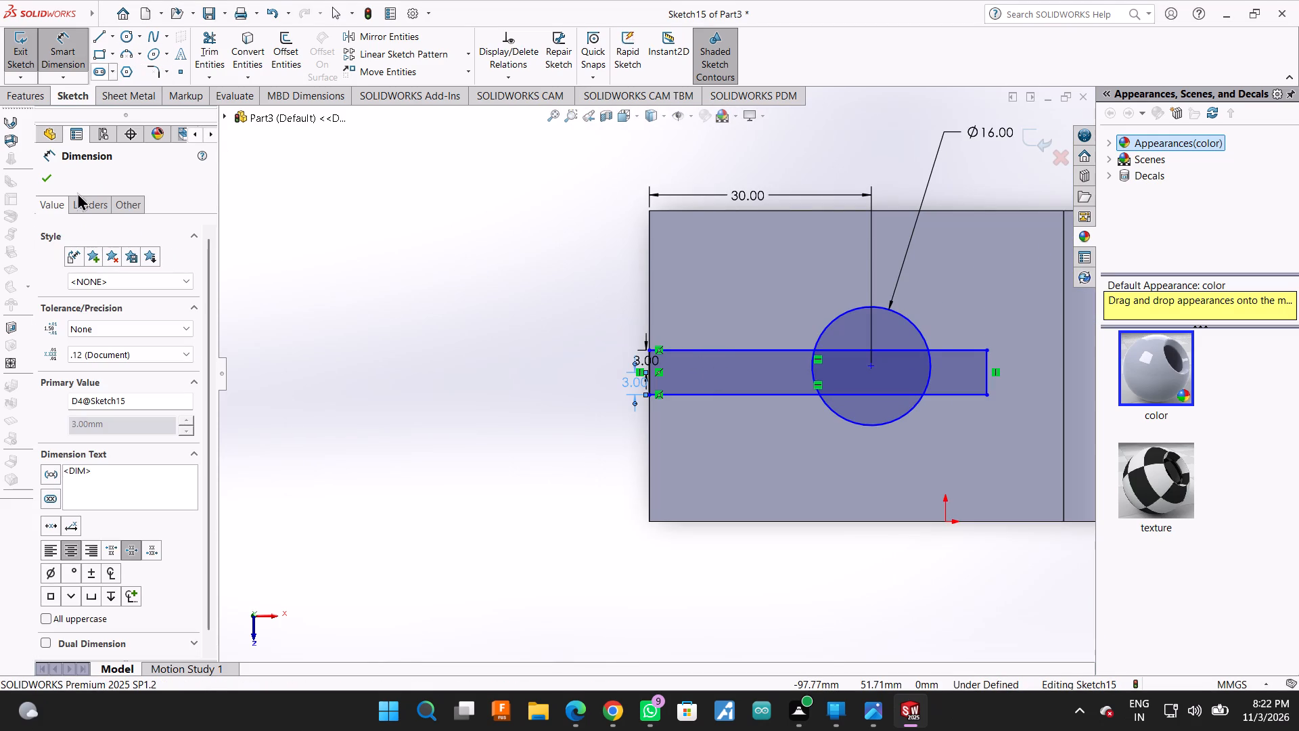
click(43, 181)
Dimension the strip's upper line to a length of 46 mm.
click(58, 35)
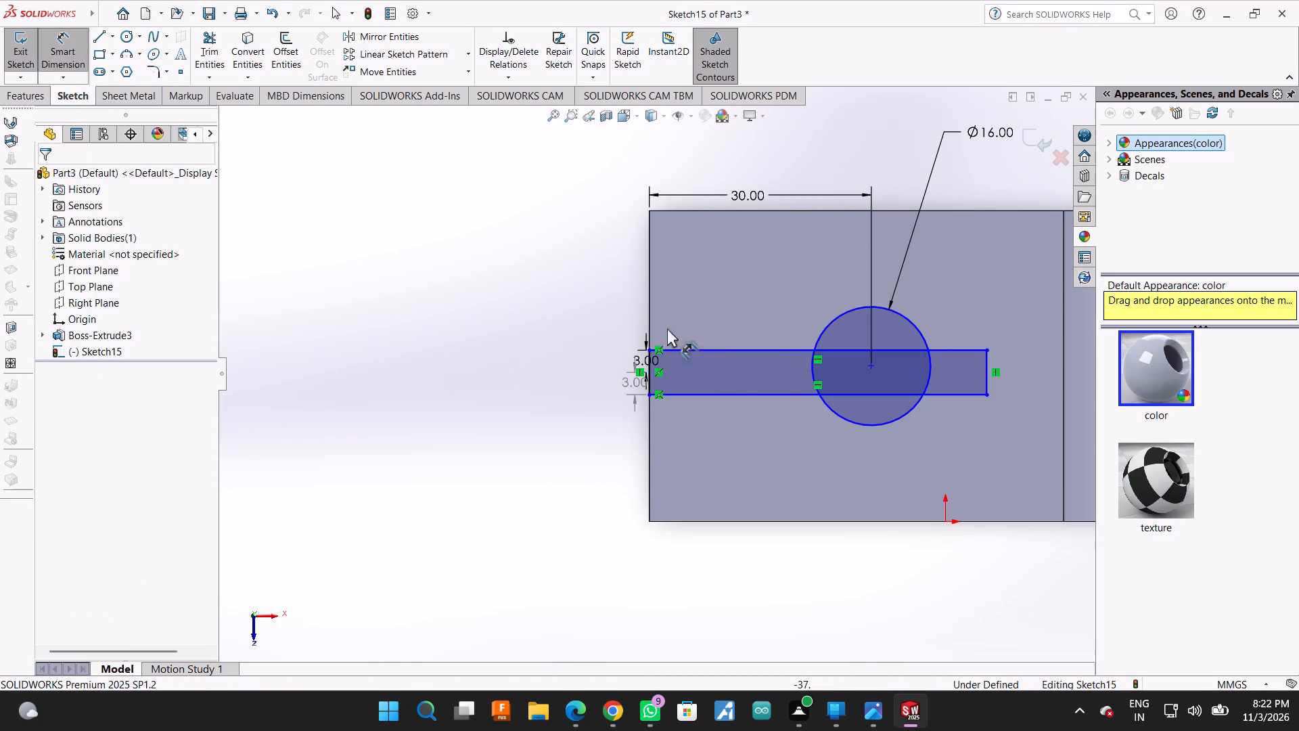
click(758, 353)
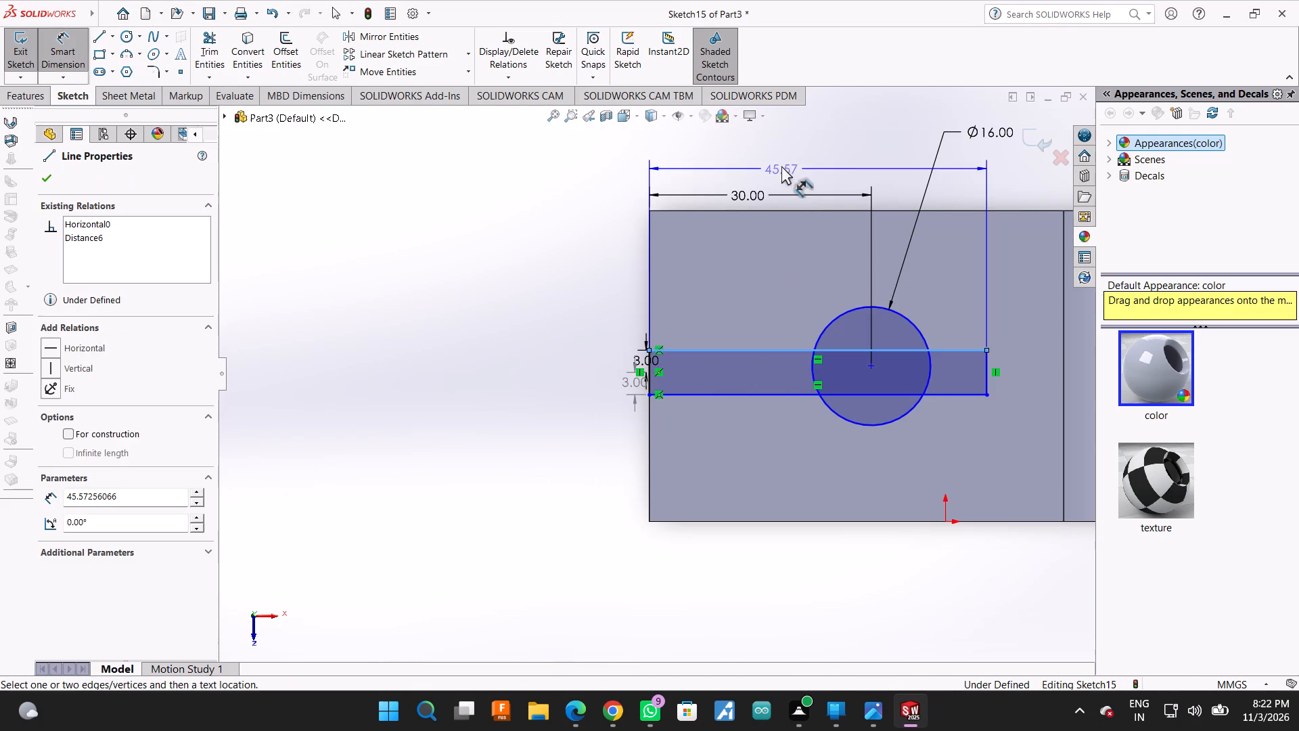
click(779, 156)
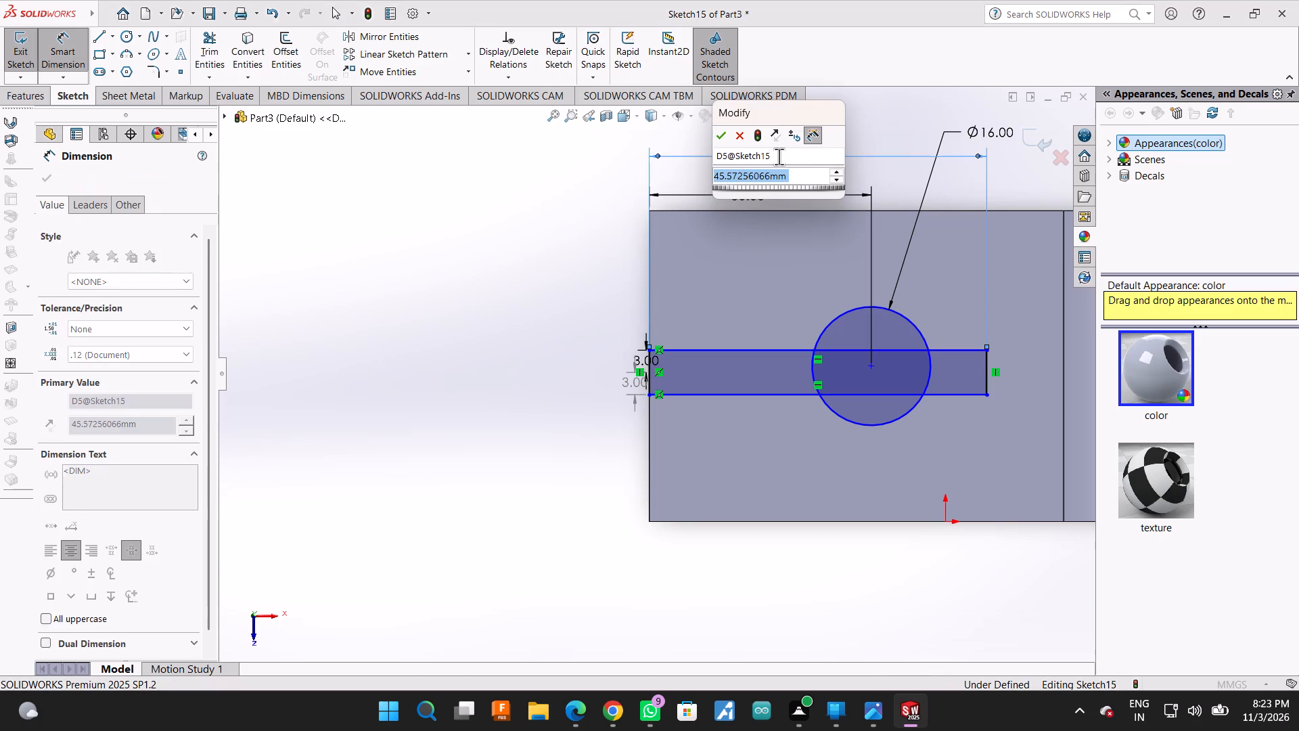
text(46)
key(Return)
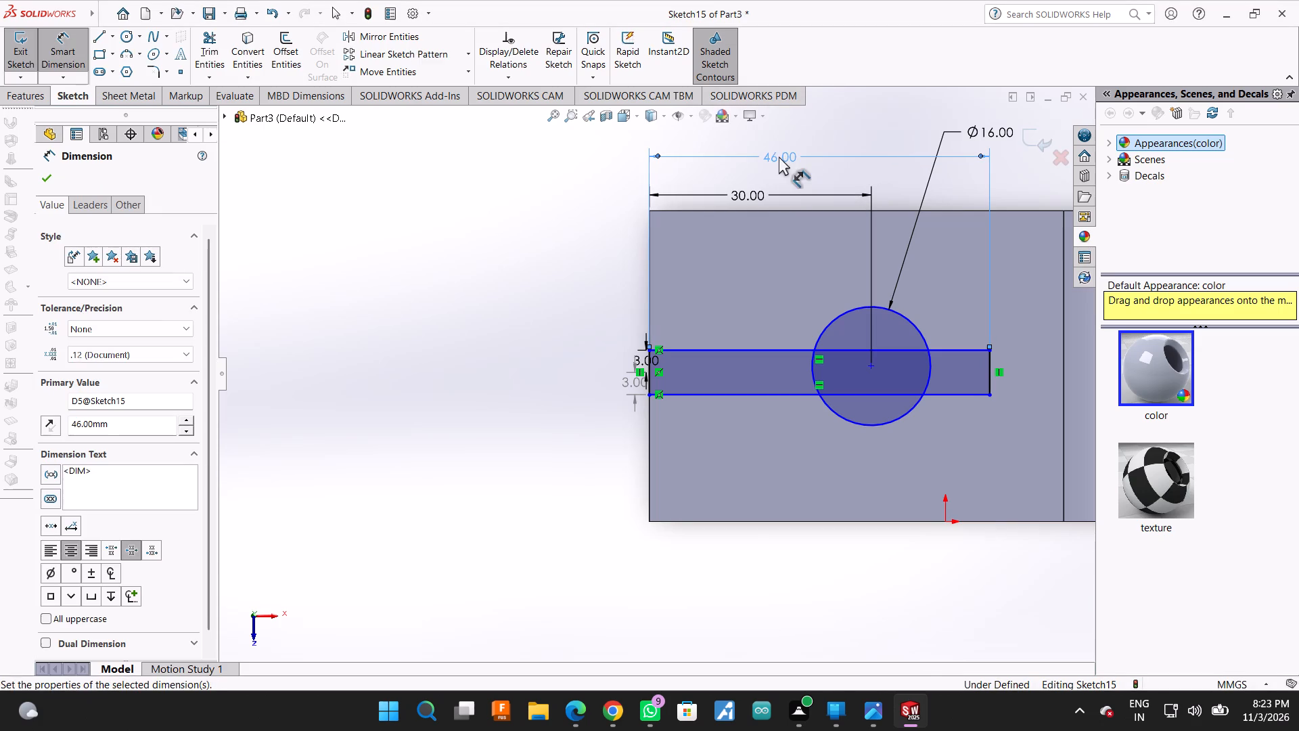
click(46, 172)
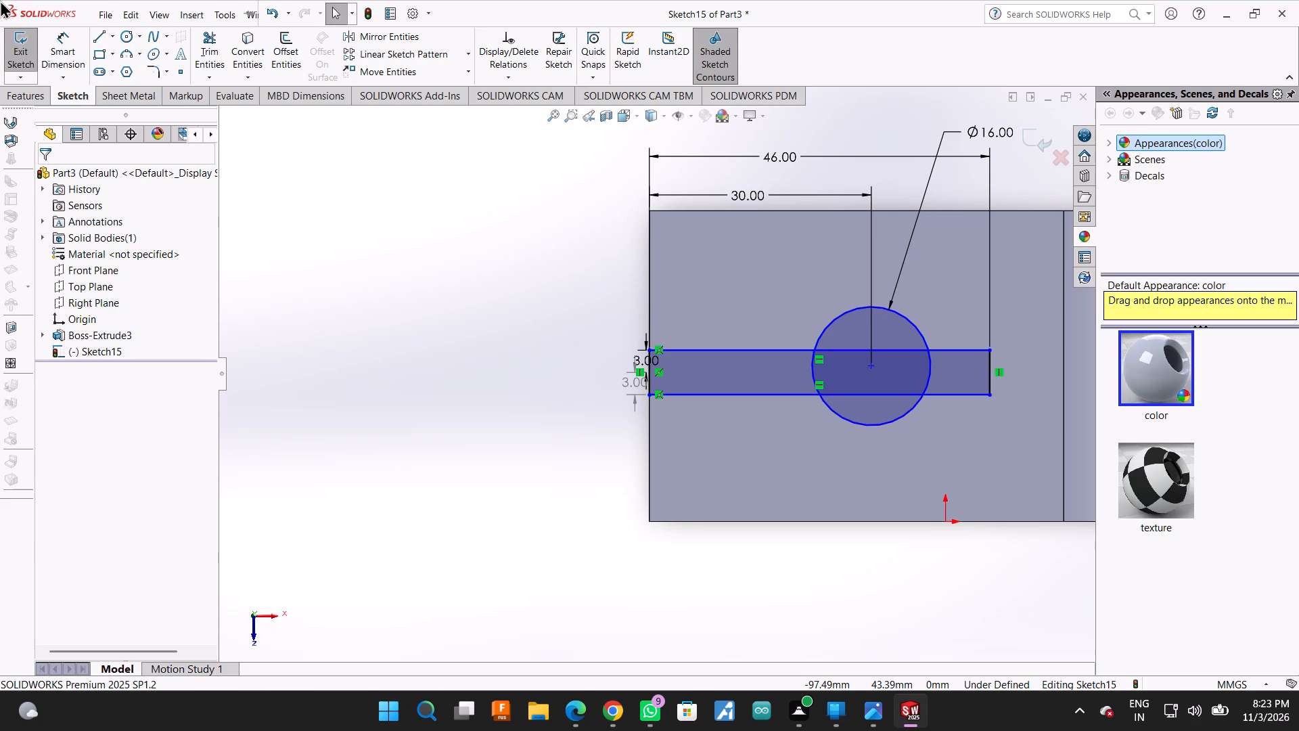
Trim the strip lines inside the circle and the circle's side arcs between them to leave one keyhole-like slot outline.
click(216, 39)
scroll(806, 334, down, 2)
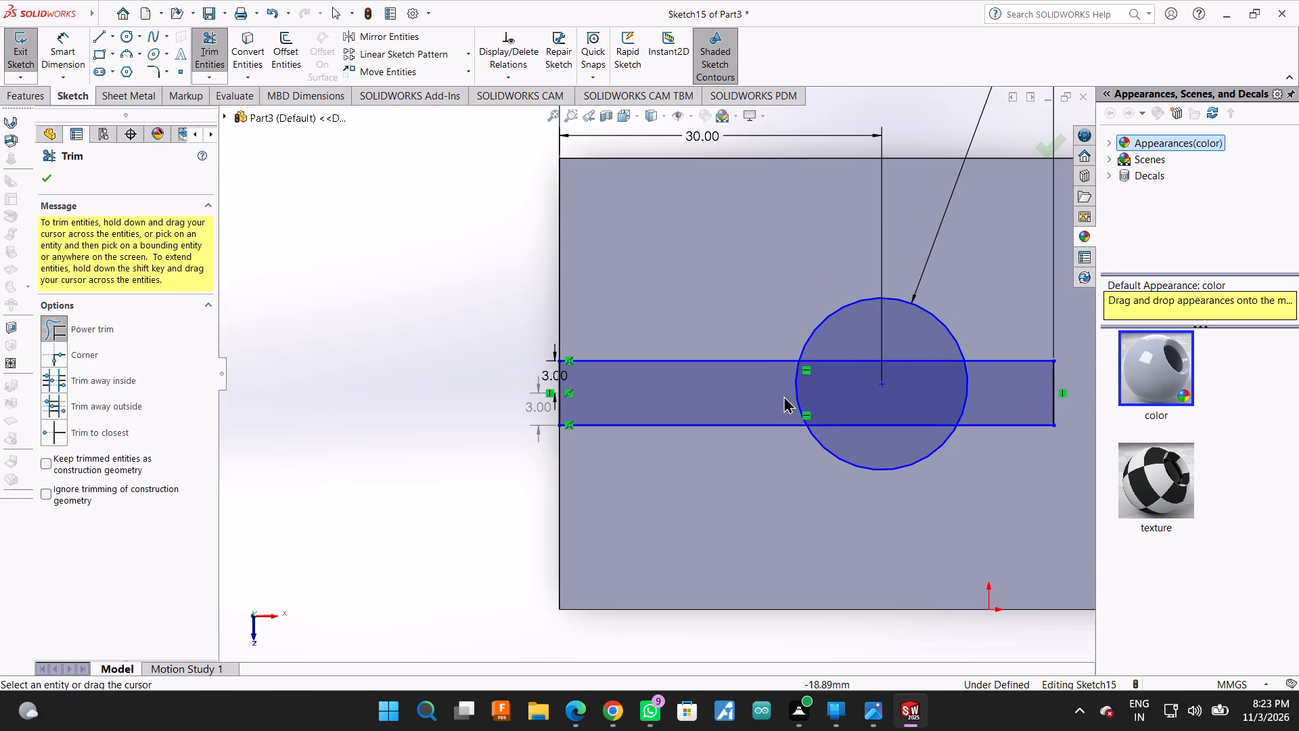
drag(779, 395, 848, 355)
drag(901, 384, 965, 382)
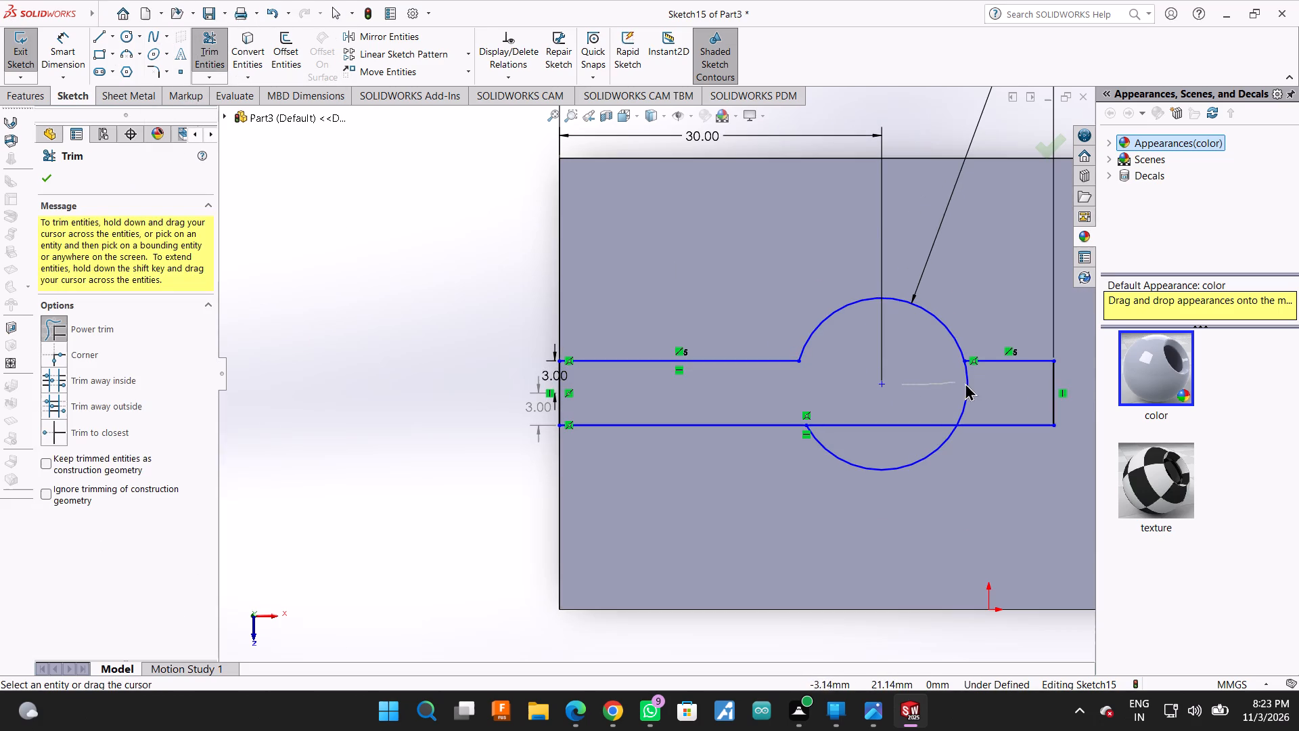
drag(965, 382, 976, 384)
drag(900, 394, 890, 430)
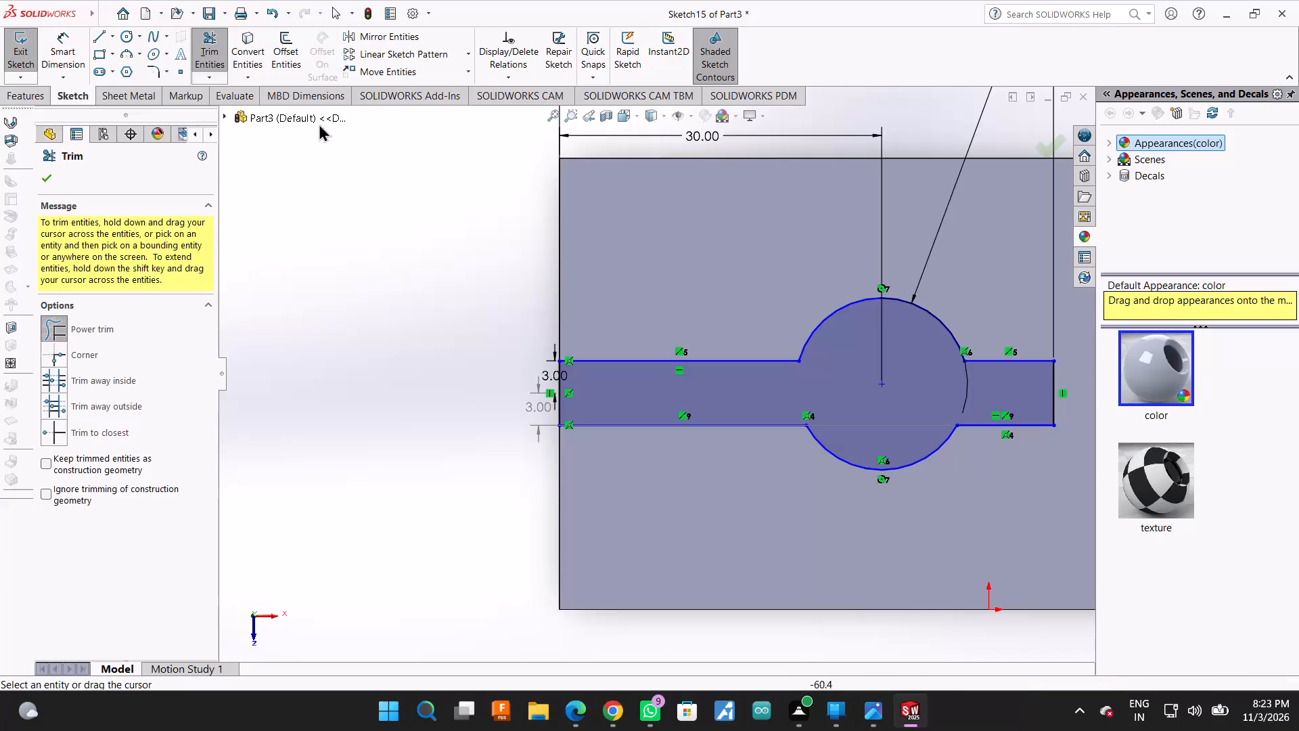
click(53, 177)
Cut-extrude the slot outline into the block to a blind depth of 10 mm.
middle_drag(357, 336, 353, 310)
scroll(355, 324, down, 1)
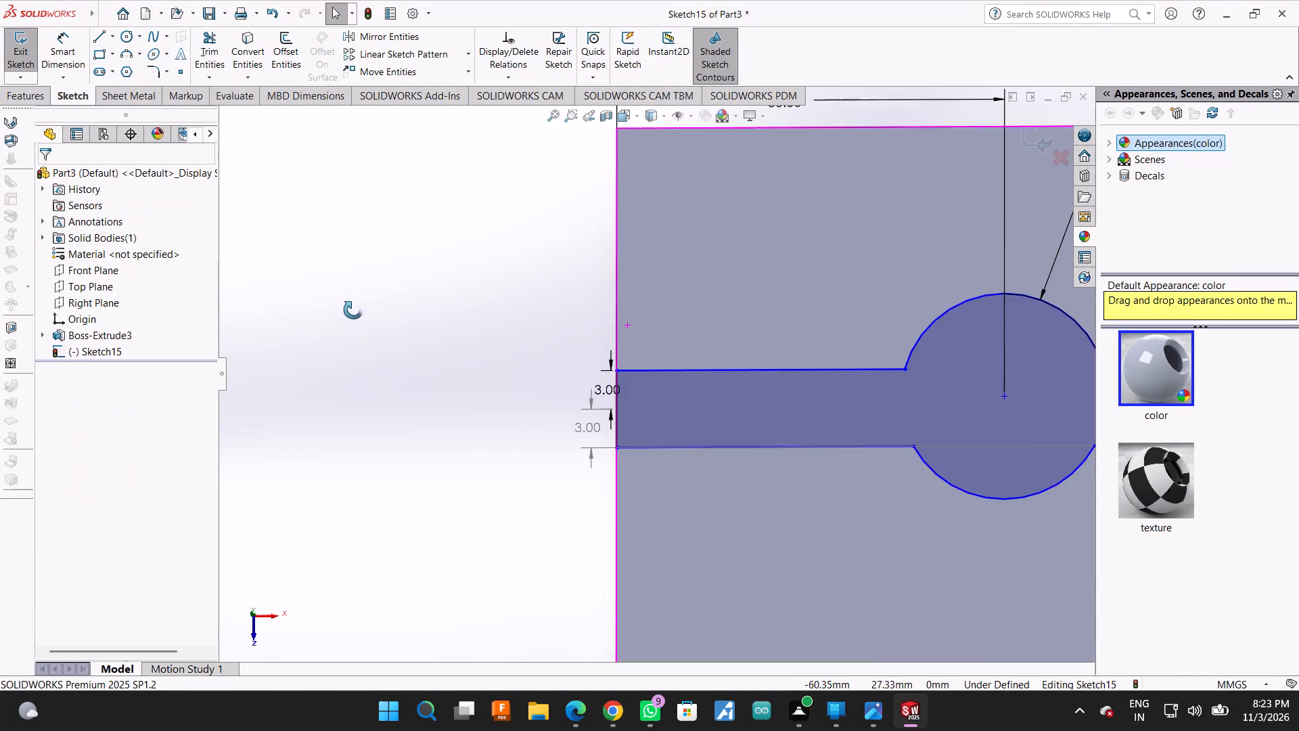
middle_drag(353, 310, 352, 217)
scroll(348, 302, up, 3)
scroll(442, 384, up, 2)
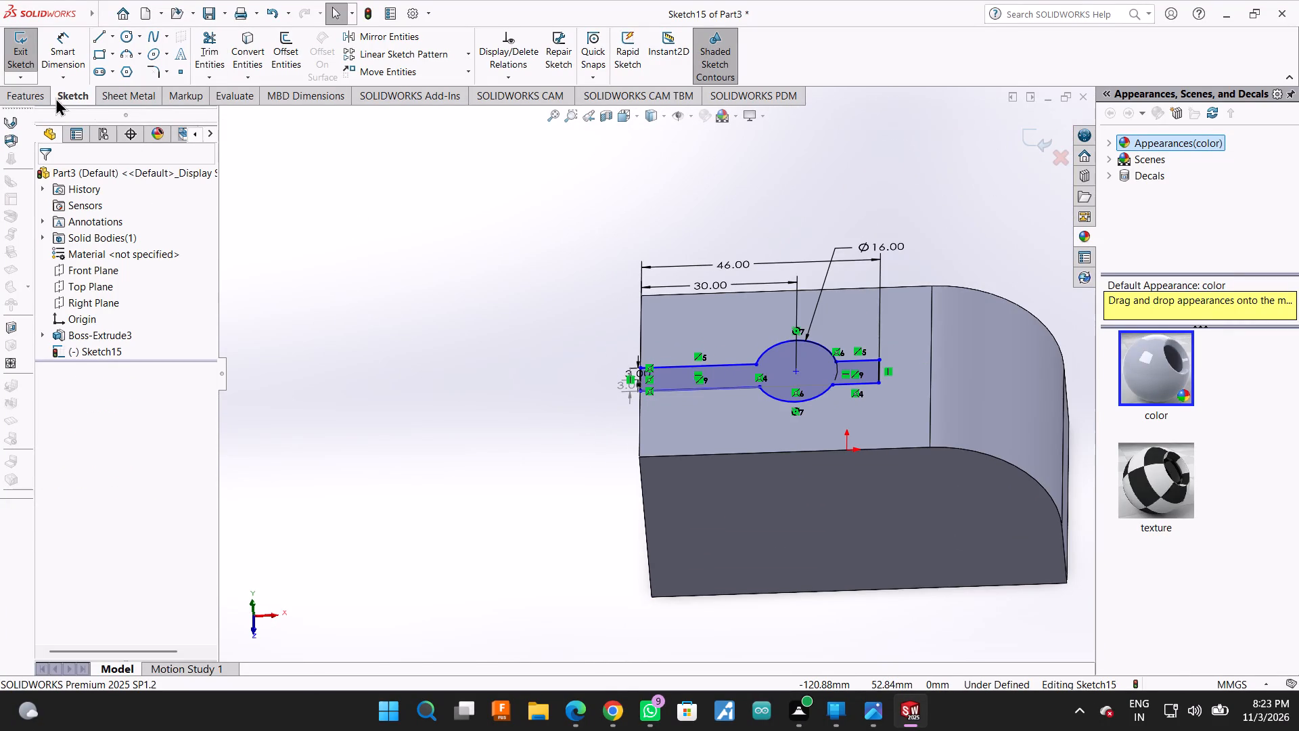
click(49, 85)
click(43, 91)
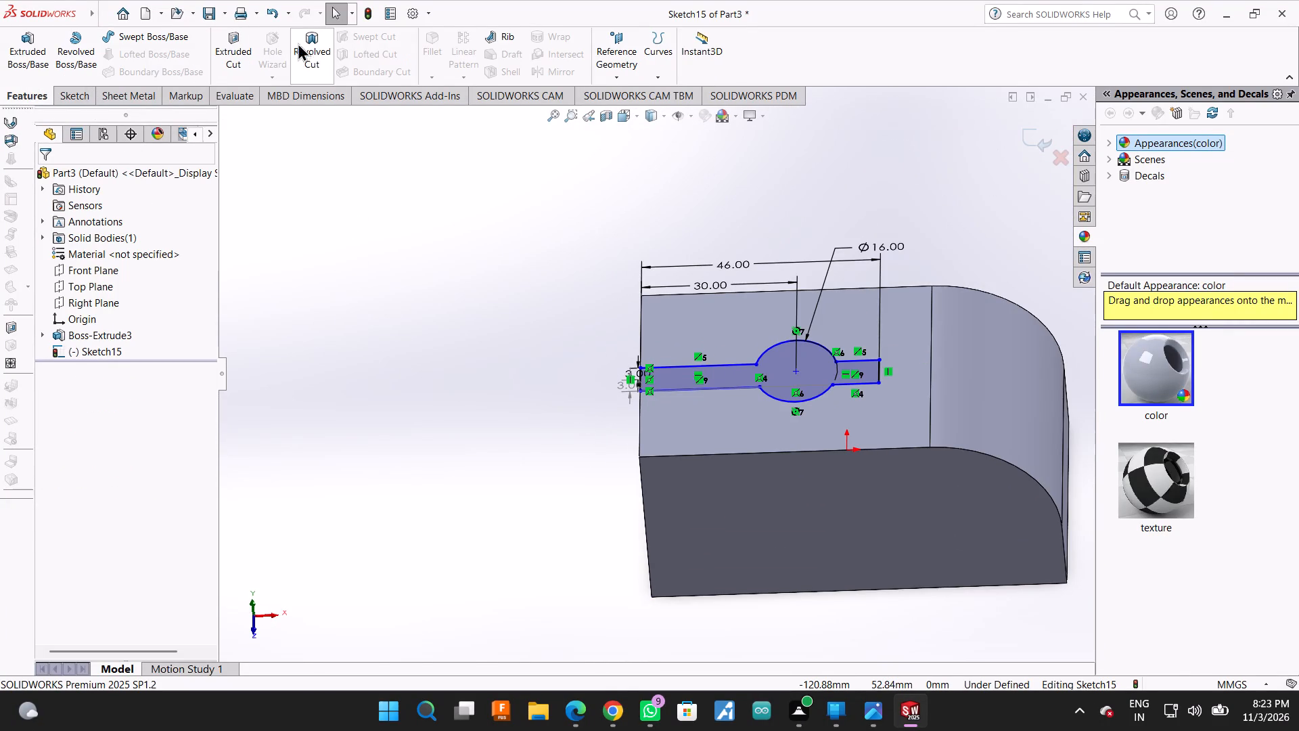
click(237, 47)
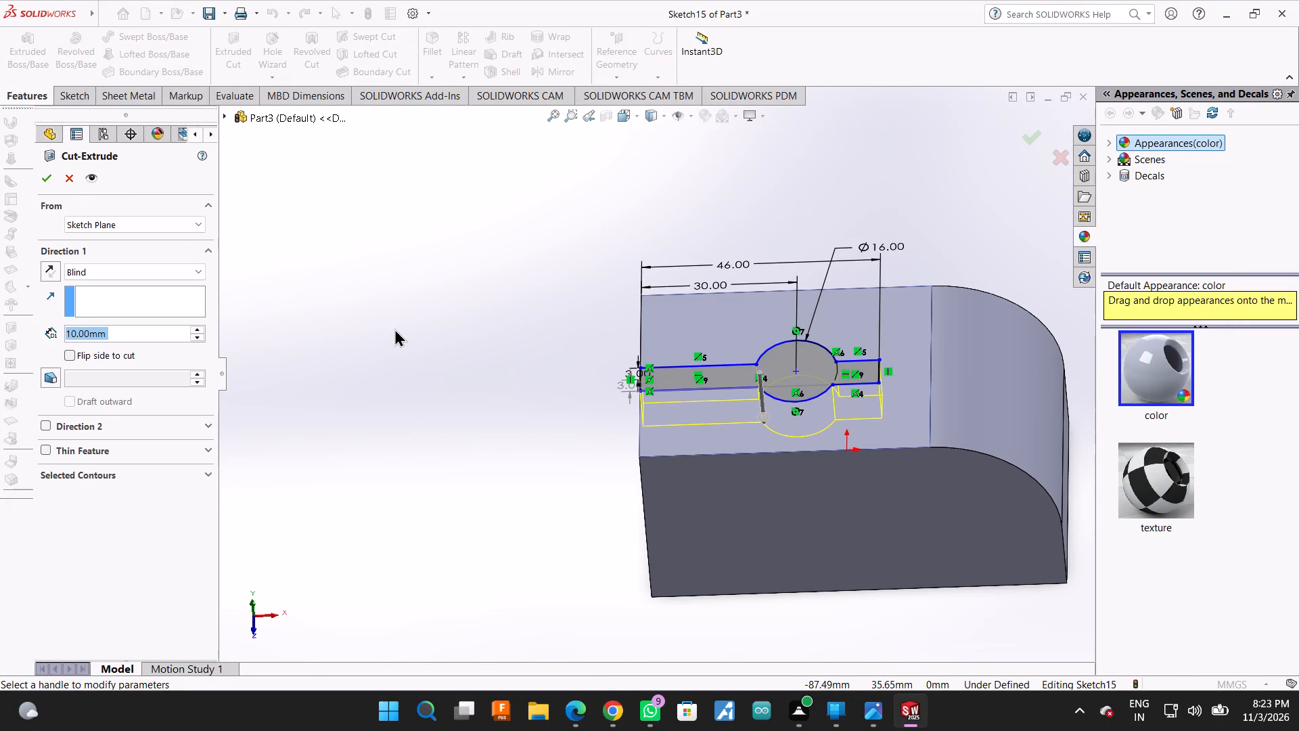
click(49, 187)
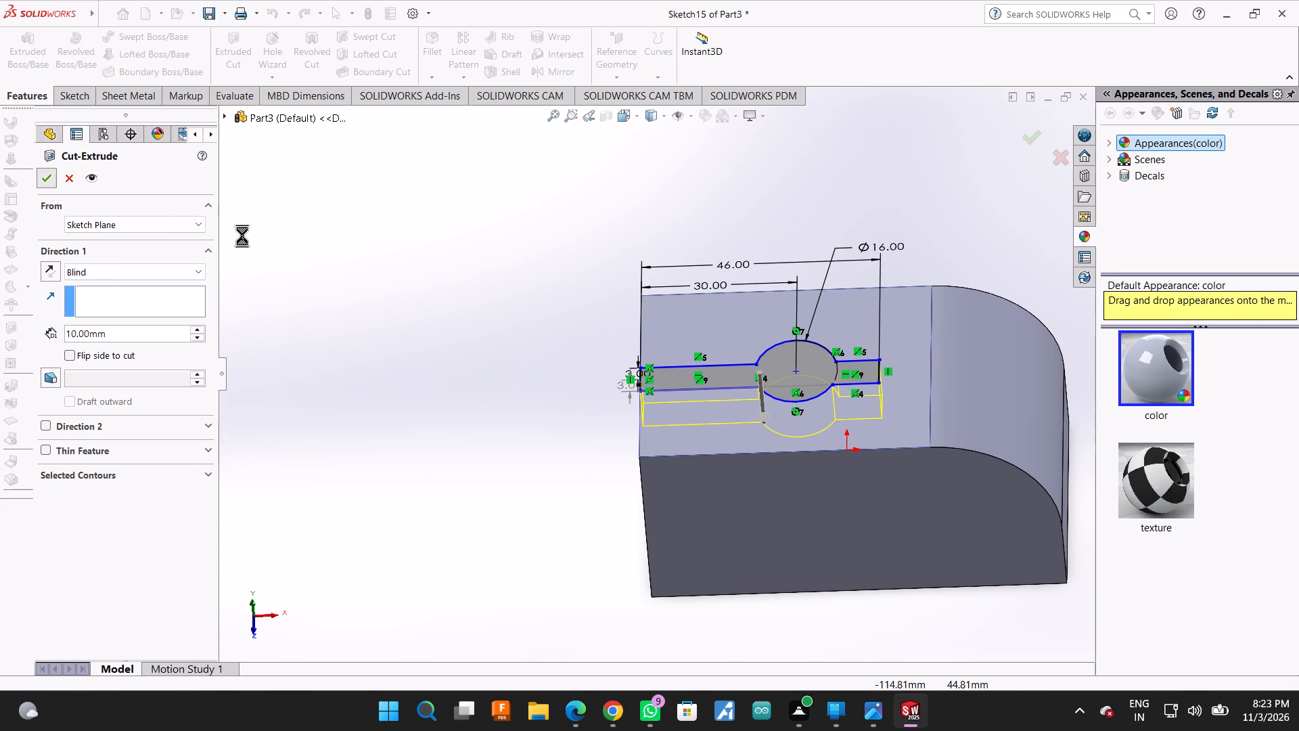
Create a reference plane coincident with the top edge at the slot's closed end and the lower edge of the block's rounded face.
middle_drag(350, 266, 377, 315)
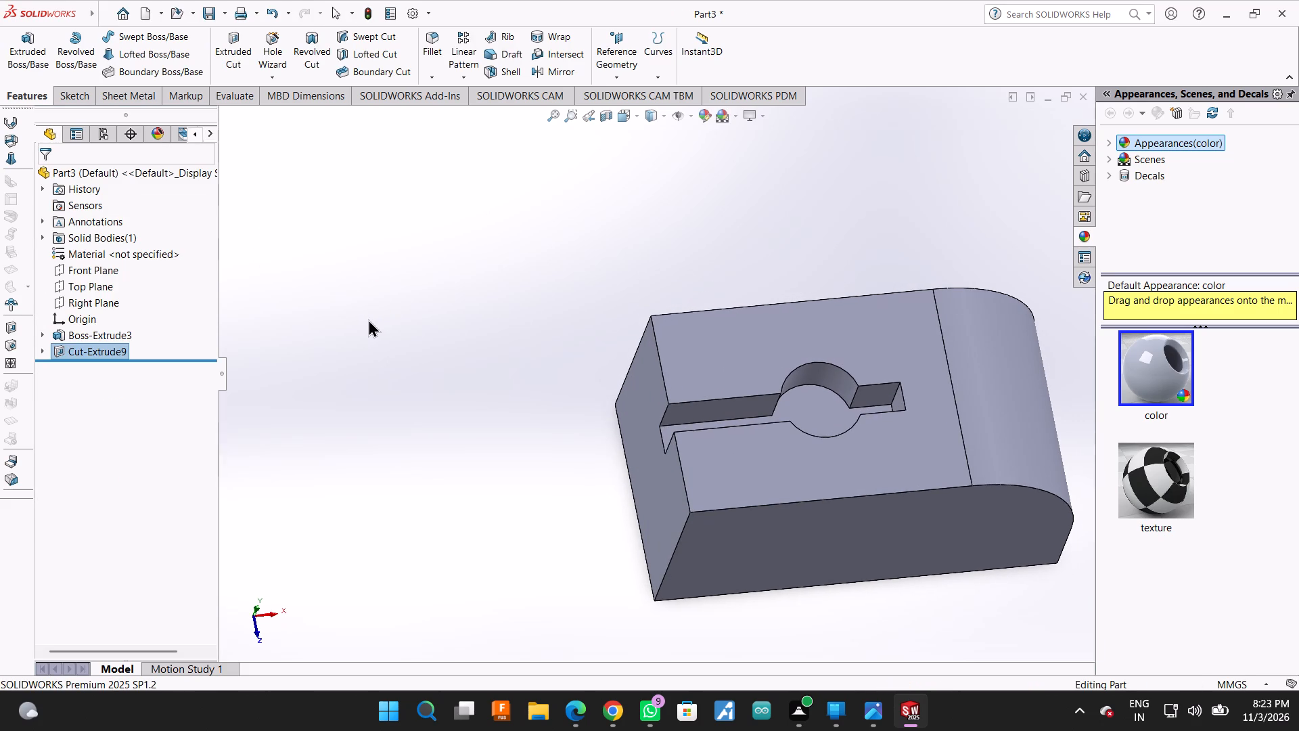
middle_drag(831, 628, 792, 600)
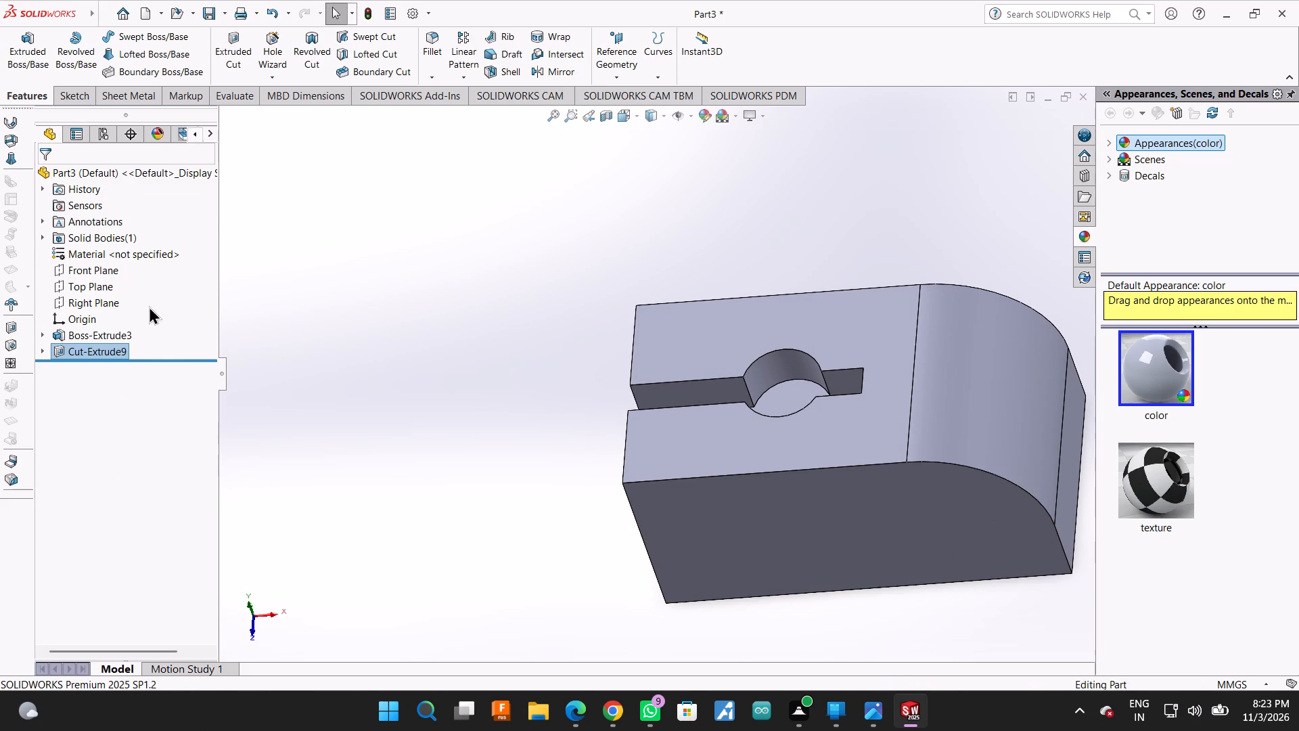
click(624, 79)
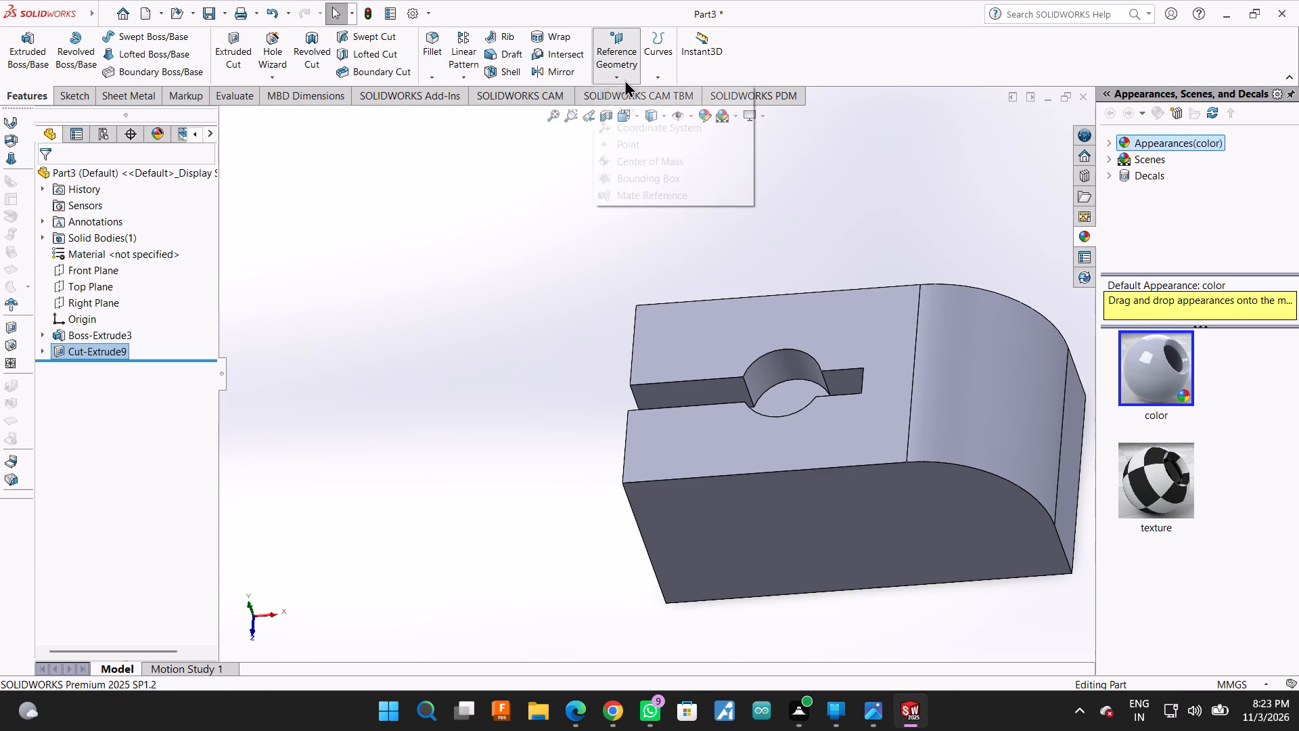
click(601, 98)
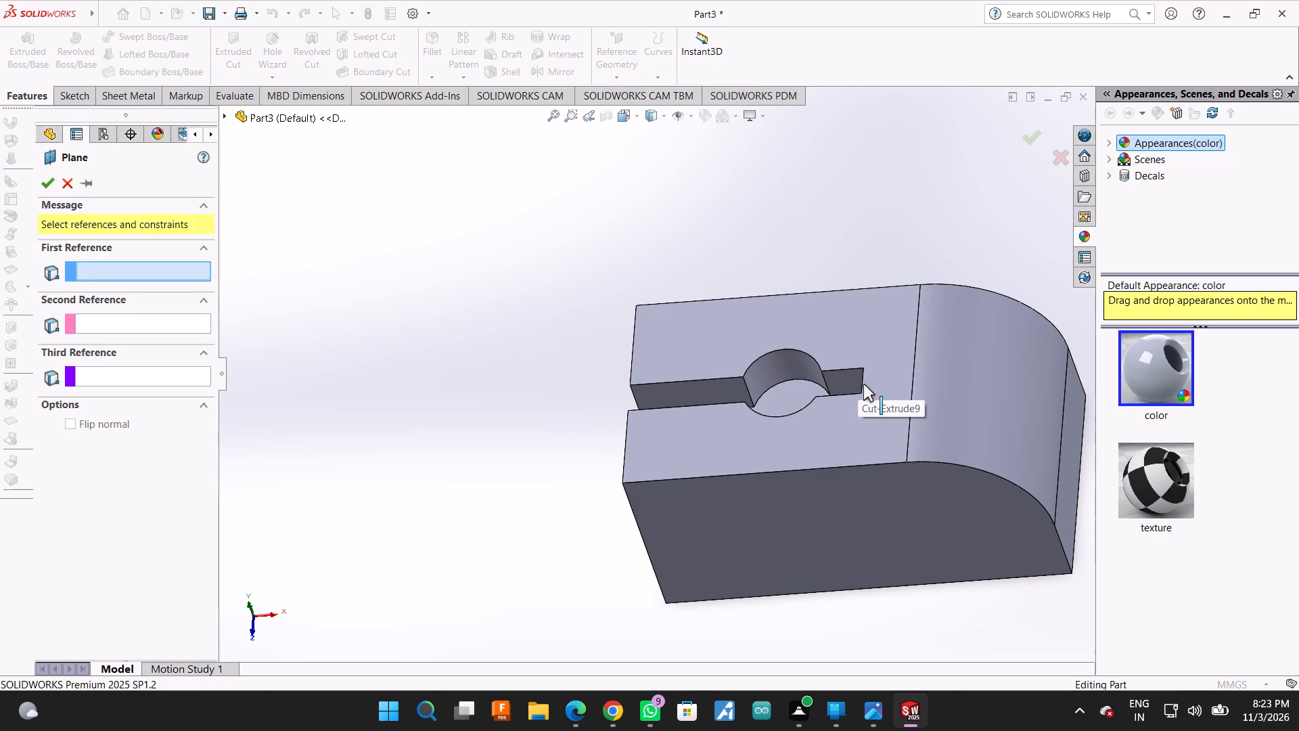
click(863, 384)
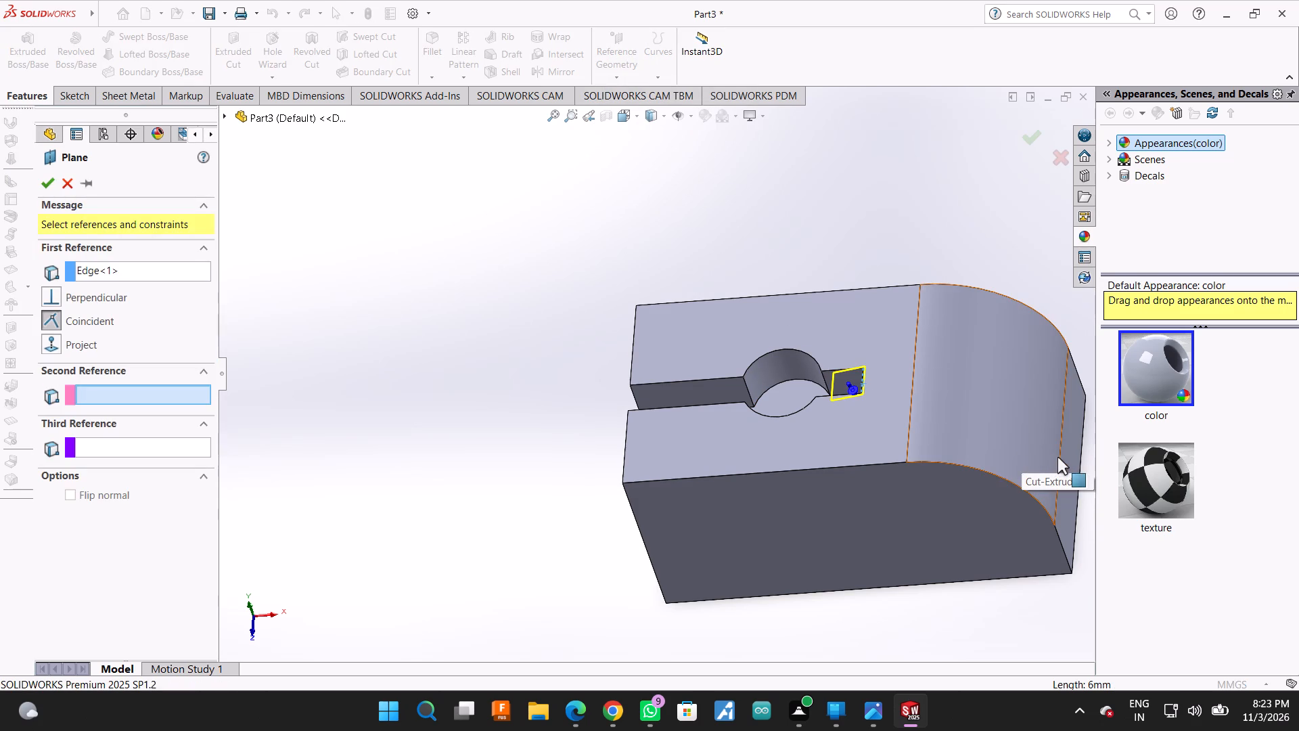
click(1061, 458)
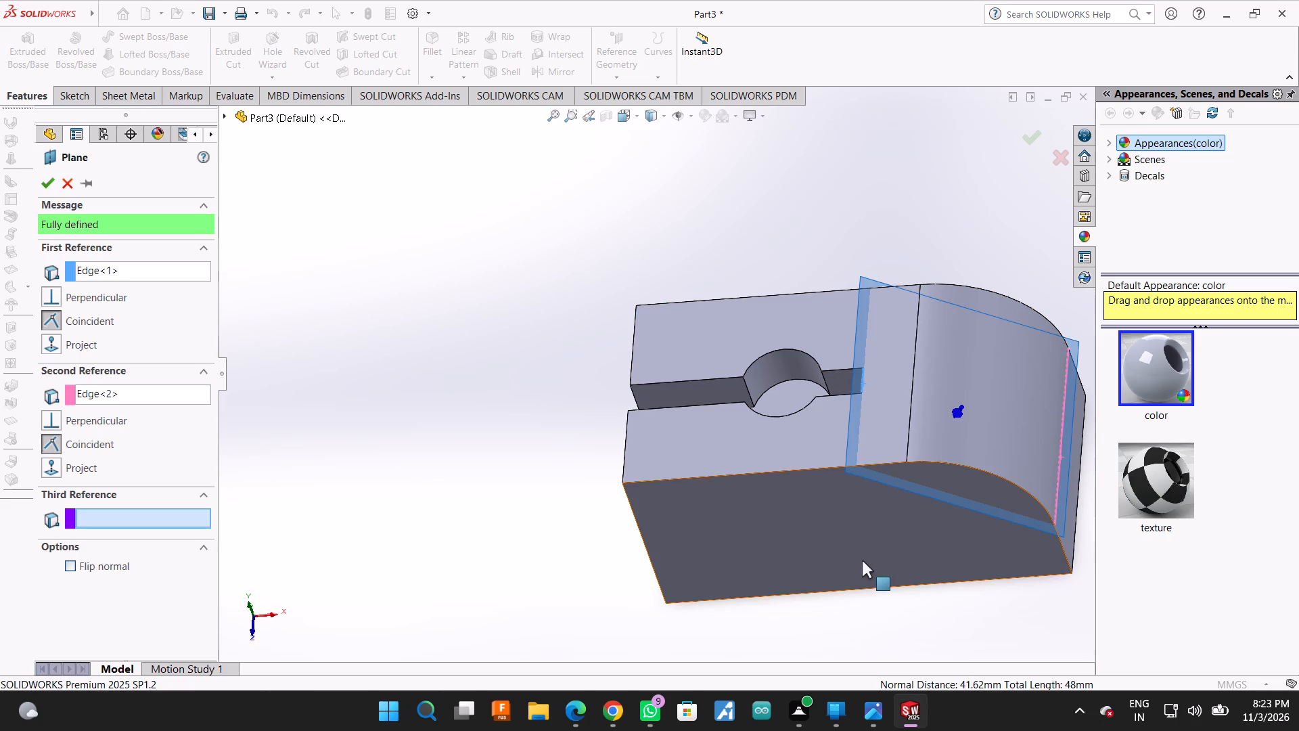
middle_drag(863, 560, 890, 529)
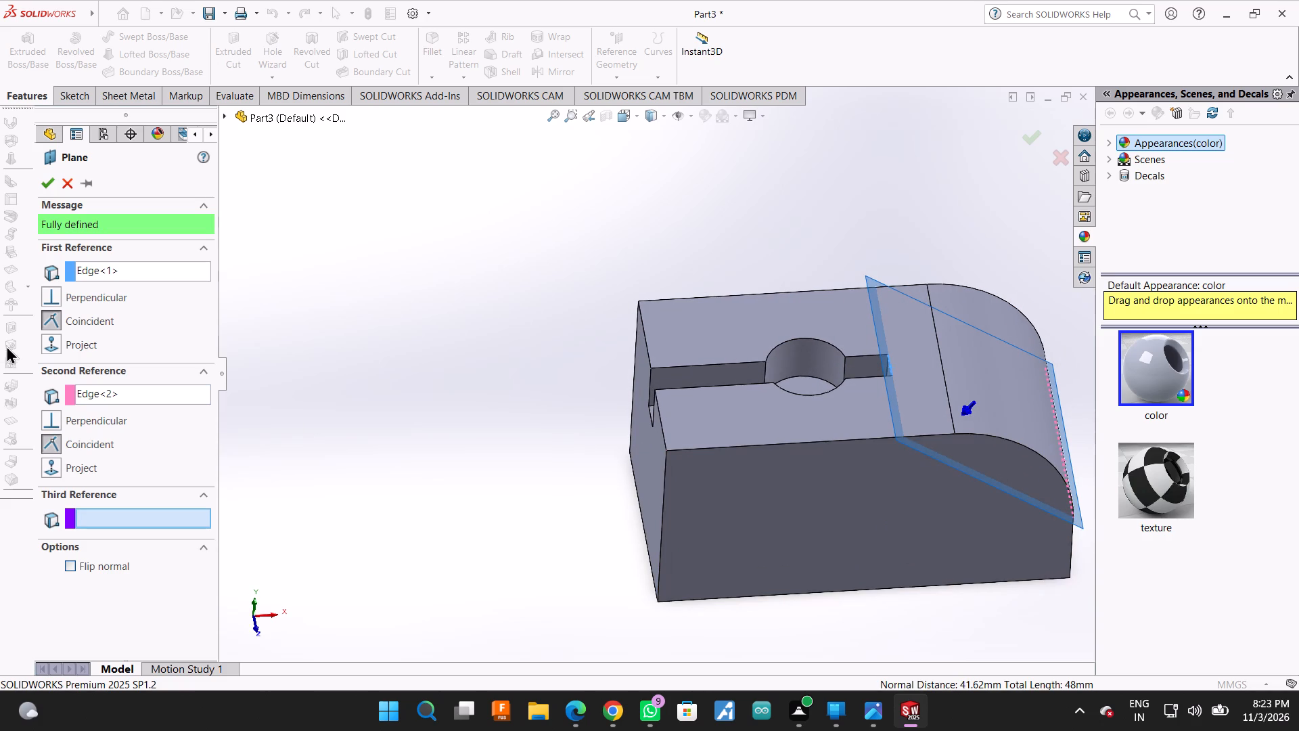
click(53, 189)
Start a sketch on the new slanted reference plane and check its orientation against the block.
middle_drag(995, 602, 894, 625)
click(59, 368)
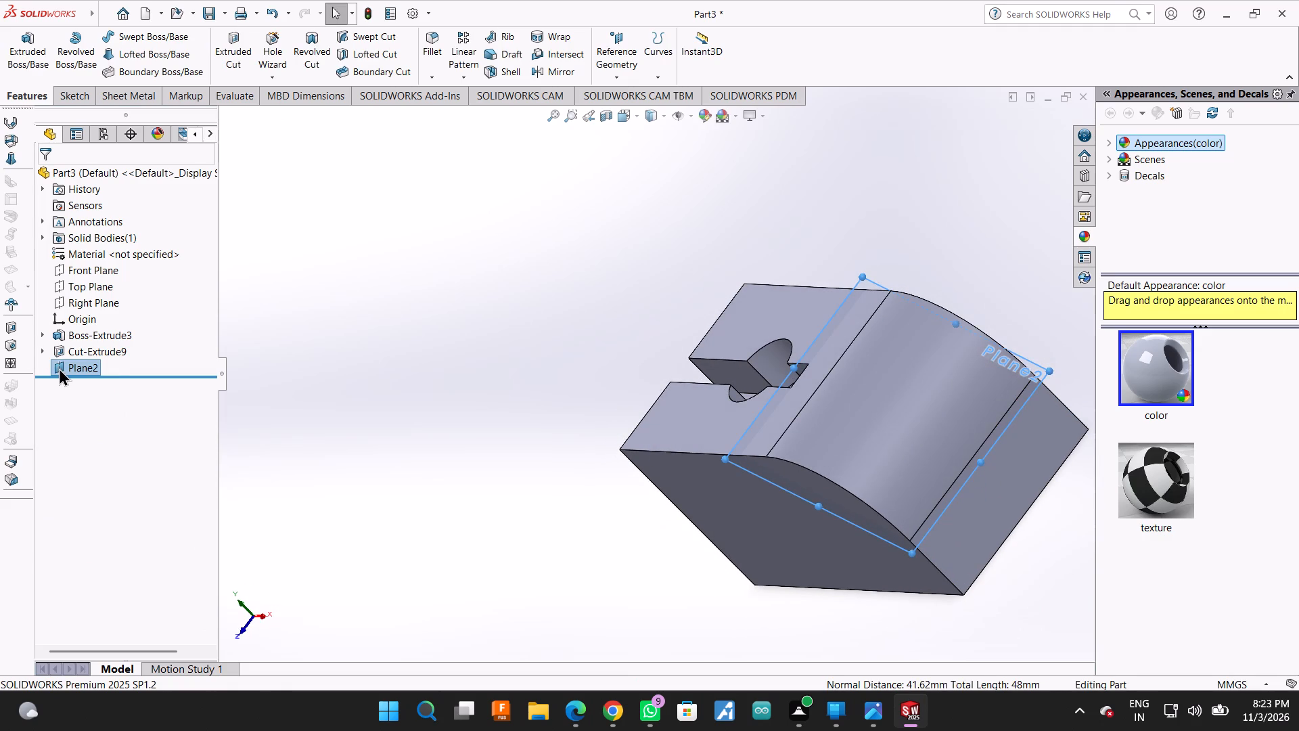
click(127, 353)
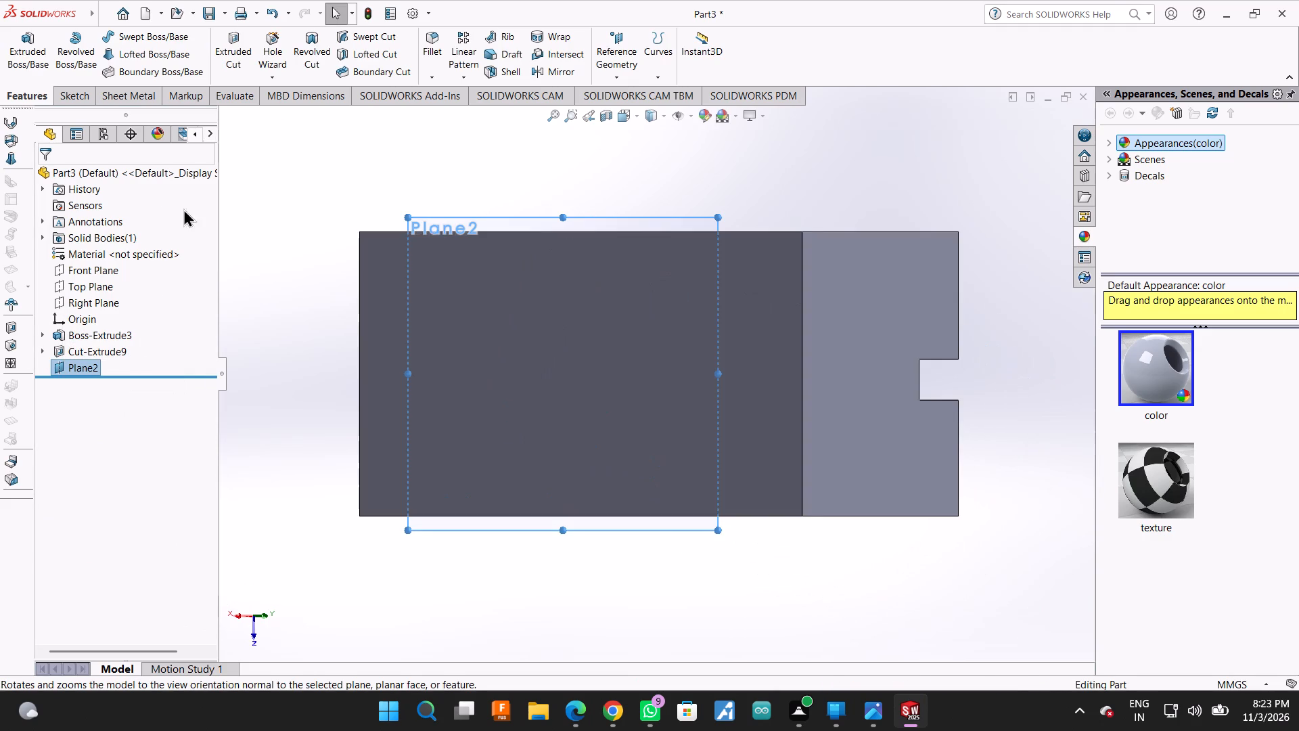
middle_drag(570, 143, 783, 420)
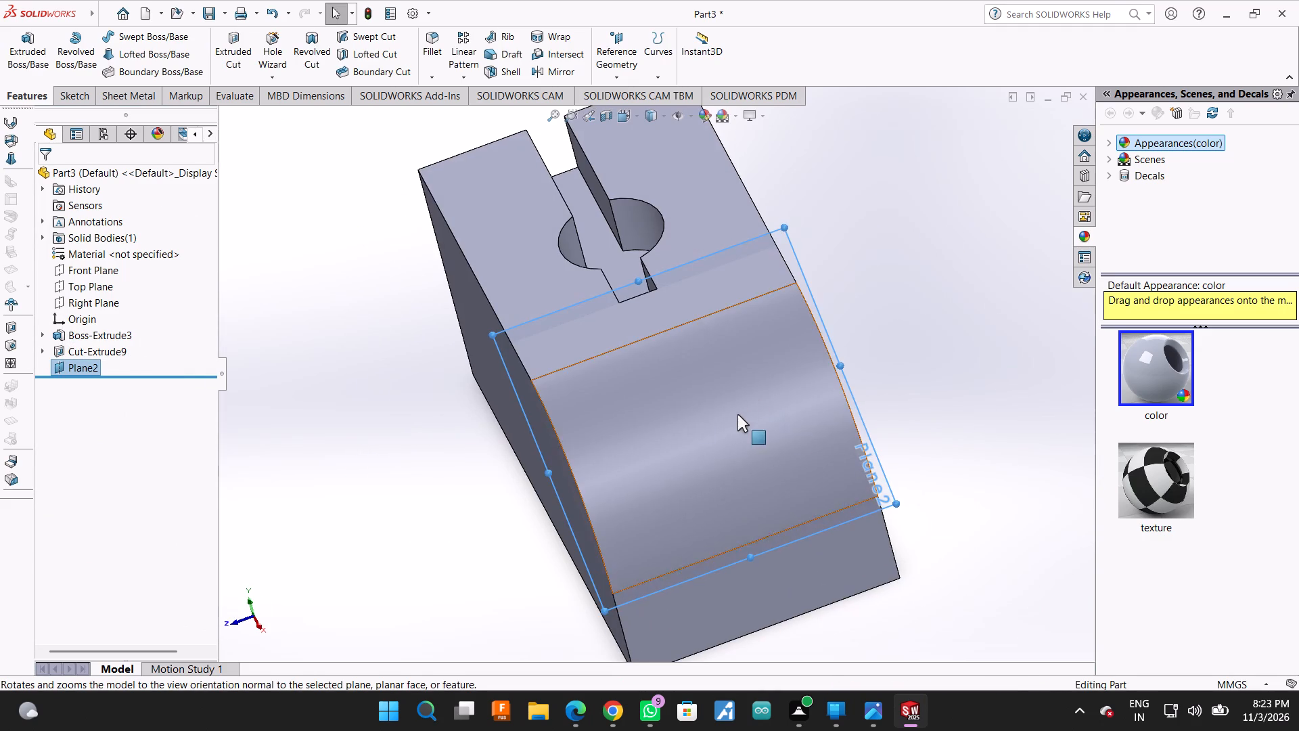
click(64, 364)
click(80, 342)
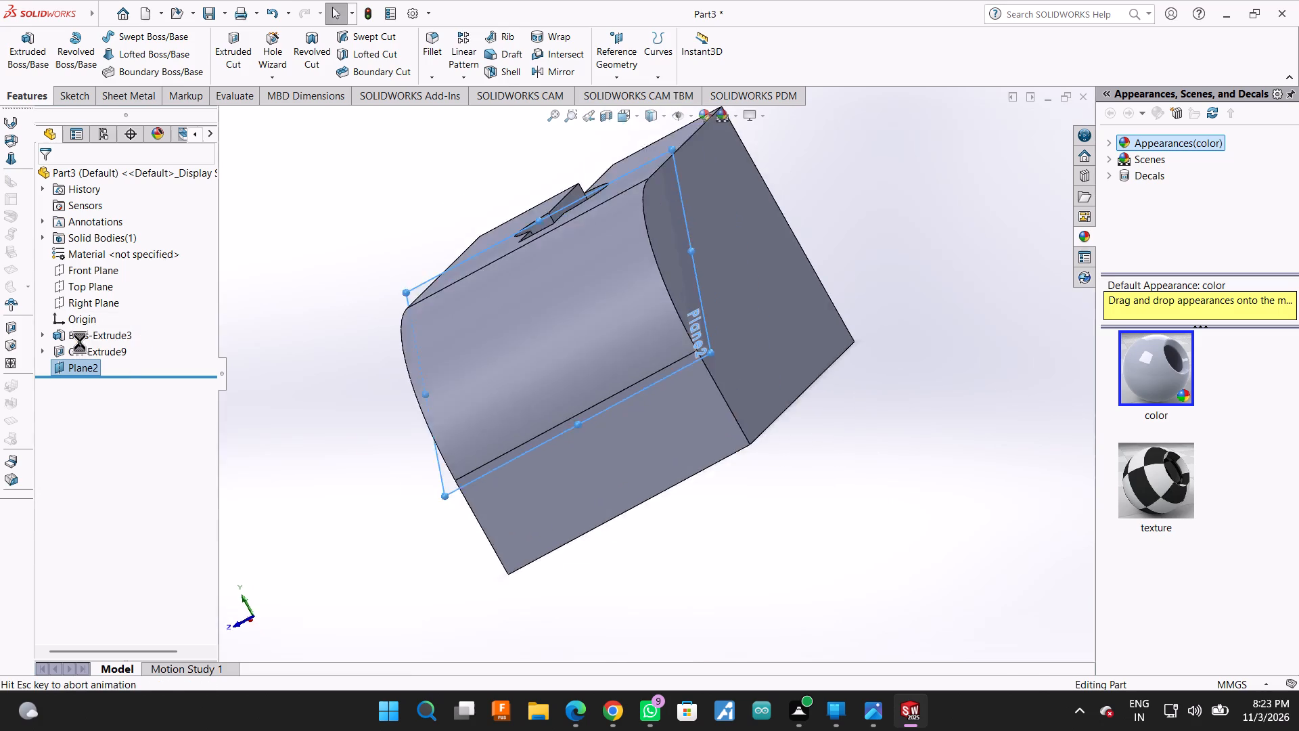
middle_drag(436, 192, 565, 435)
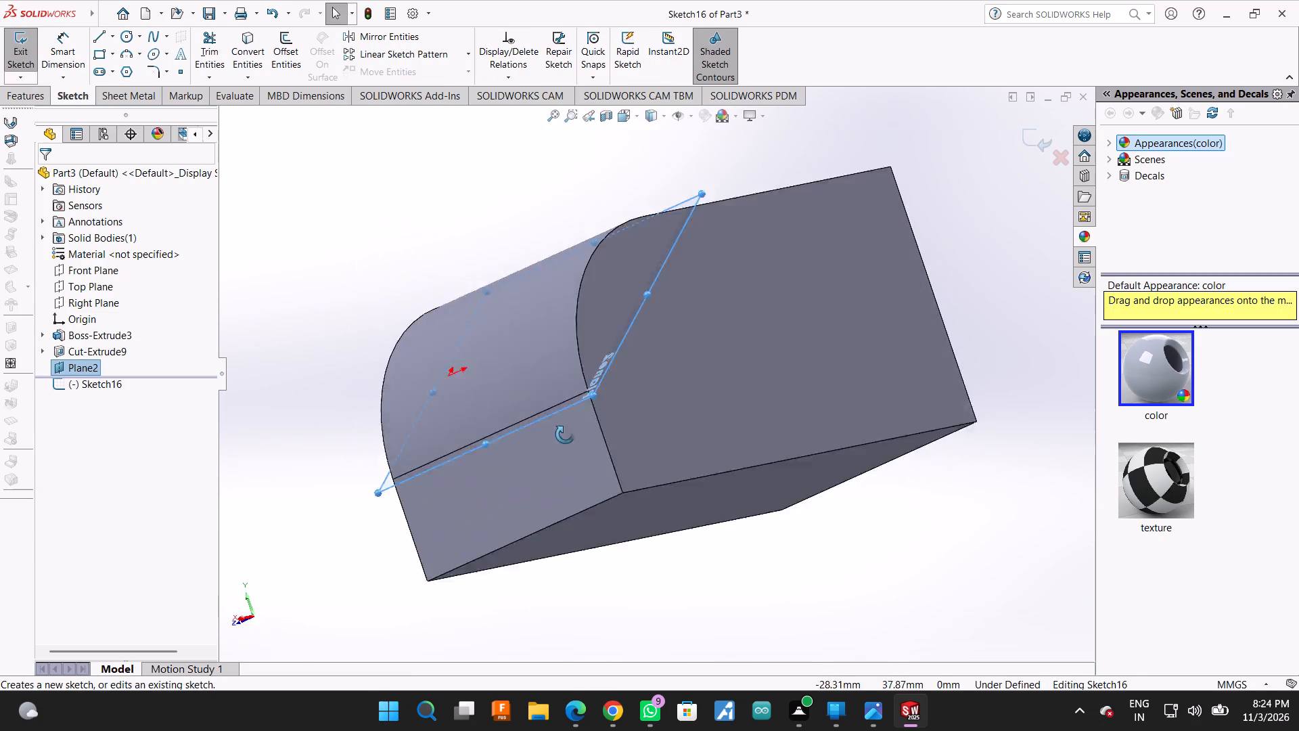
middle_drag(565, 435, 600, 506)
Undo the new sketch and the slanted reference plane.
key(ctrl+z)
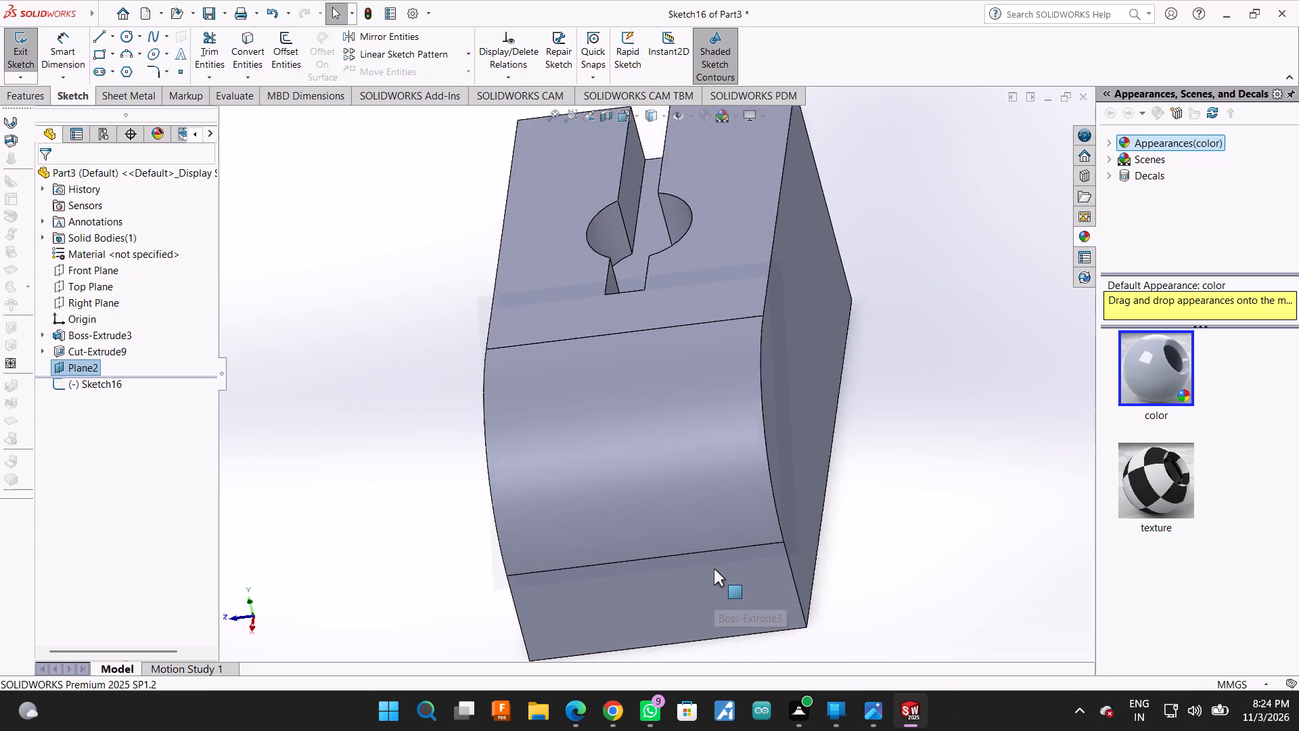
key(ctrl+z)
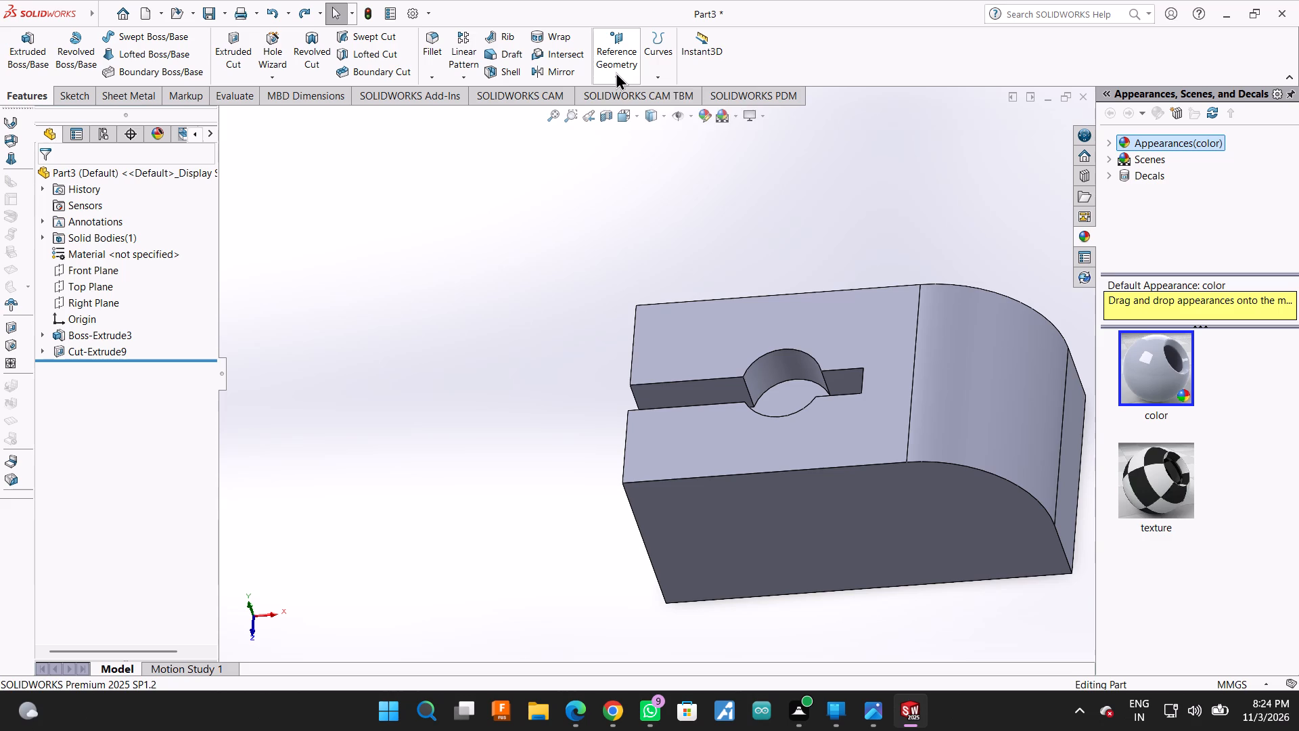
Create a reference plane through the slot's closed-end top edge and the rounded face's lower edge, with its normal flipped.
click(616, 72)
click(624, 87)
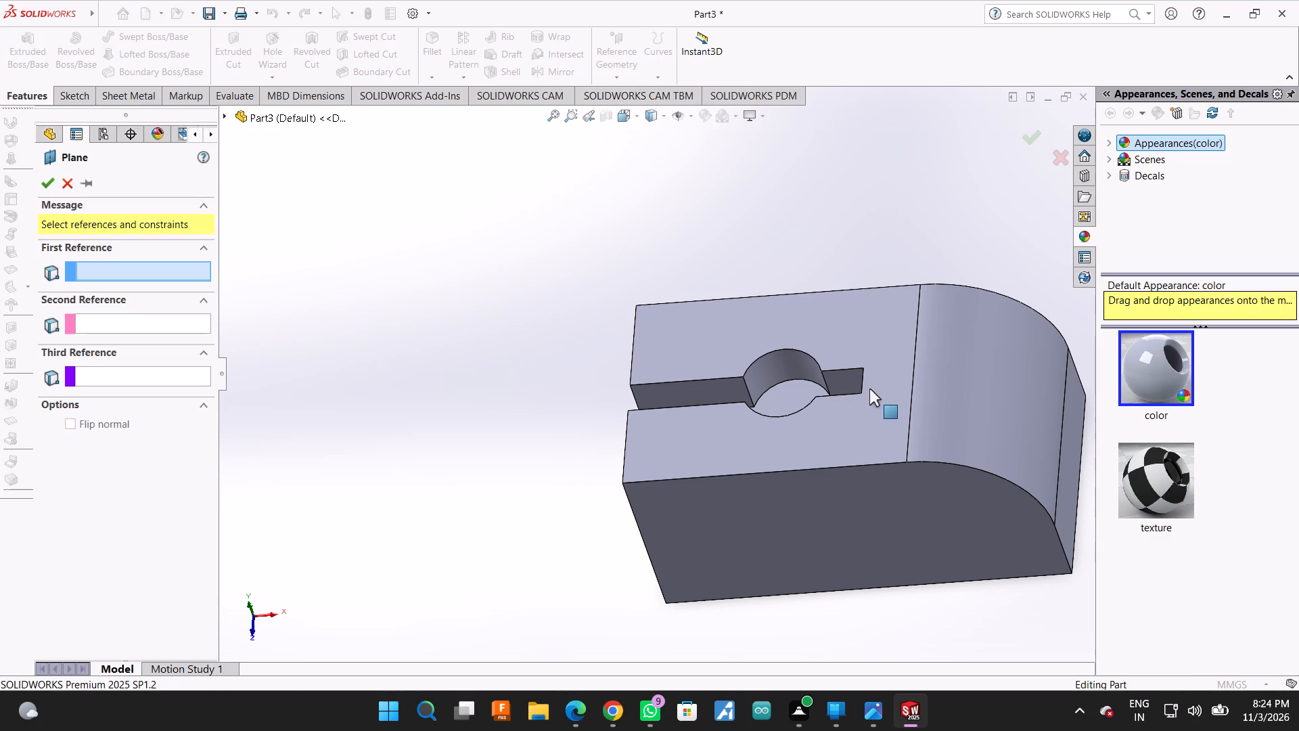
click(863, 386)
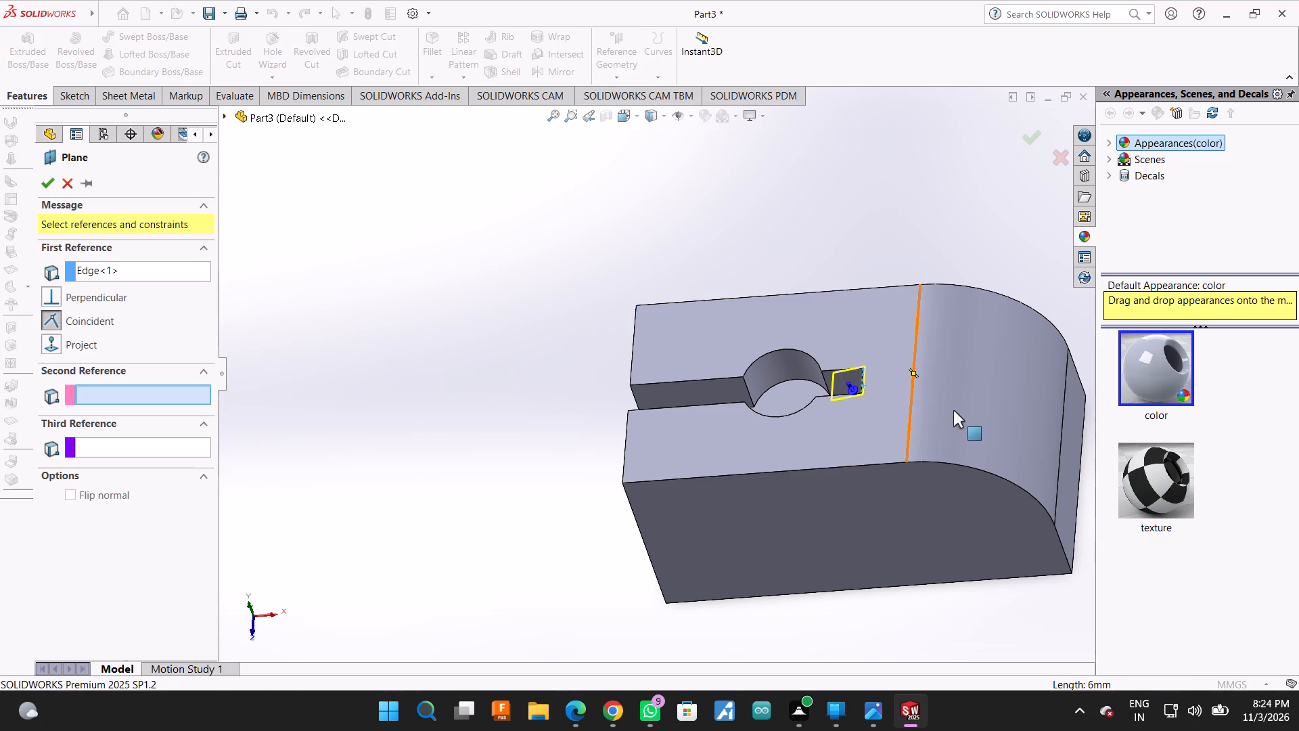
click(1060, 447)
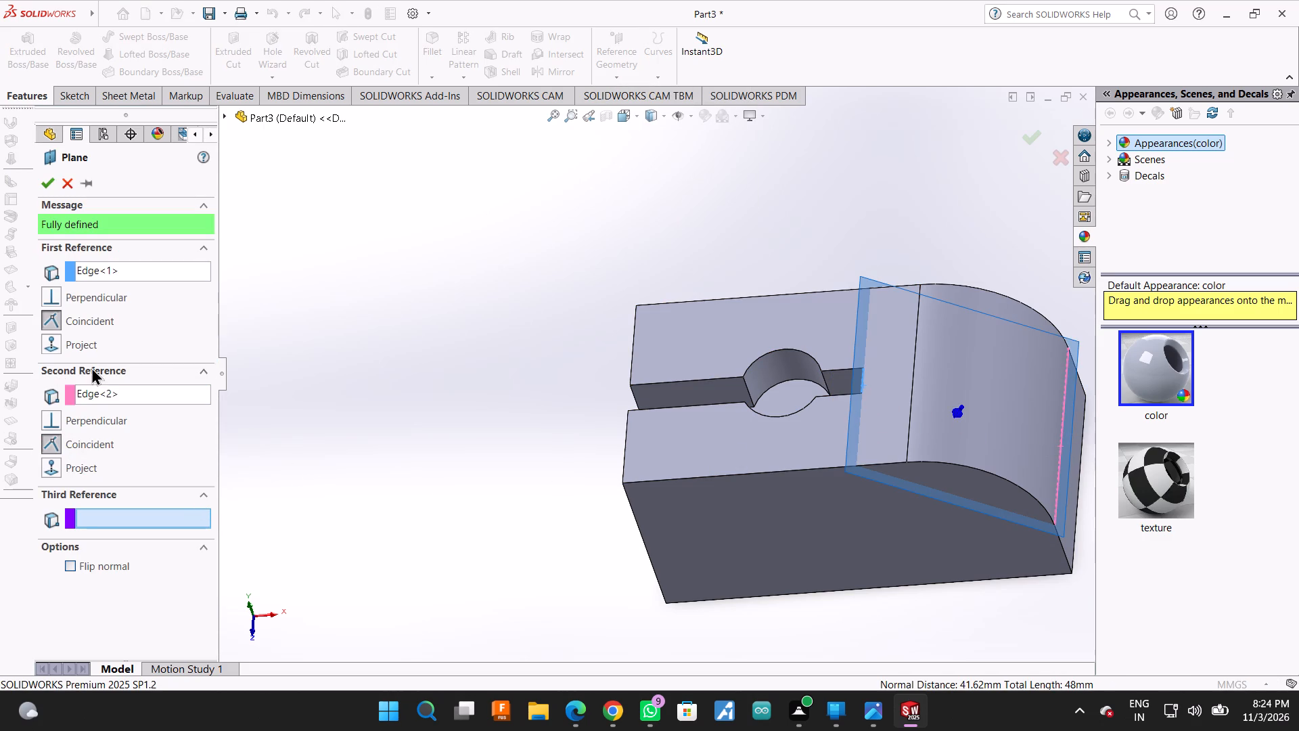
click(68, 567)
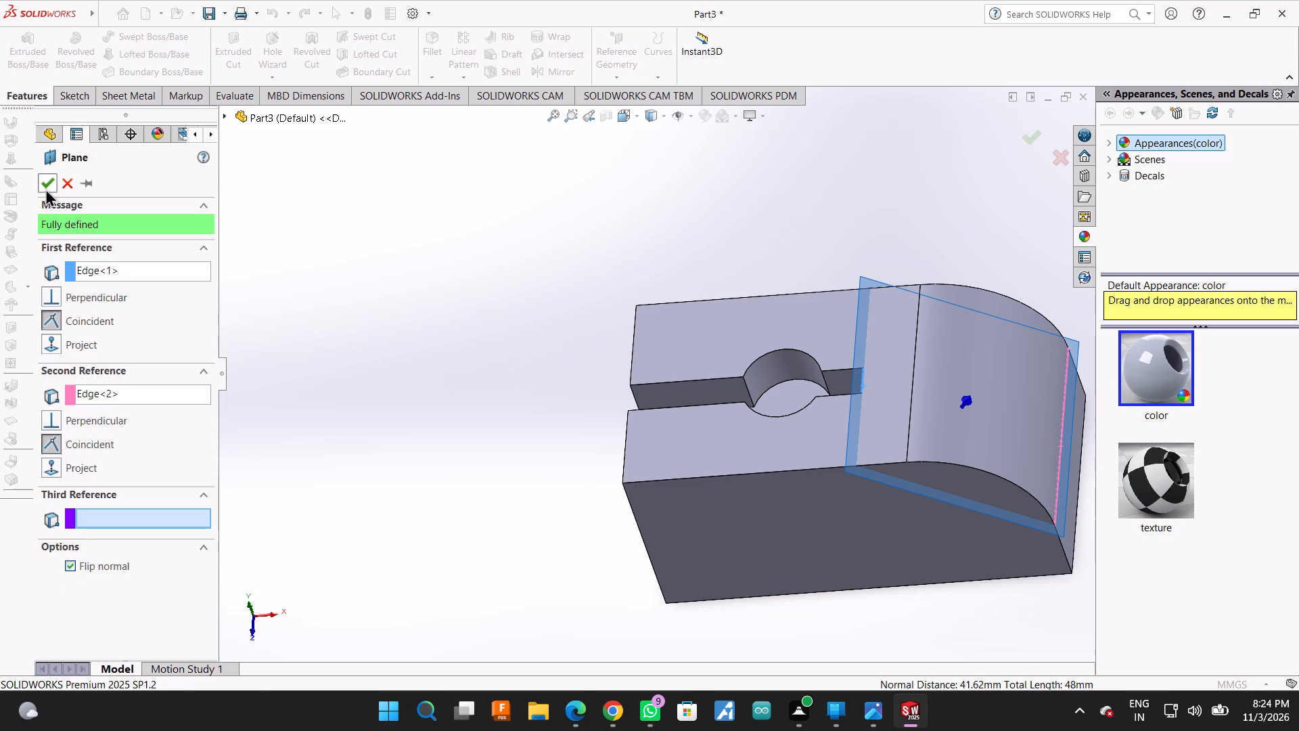
click(45, 188)
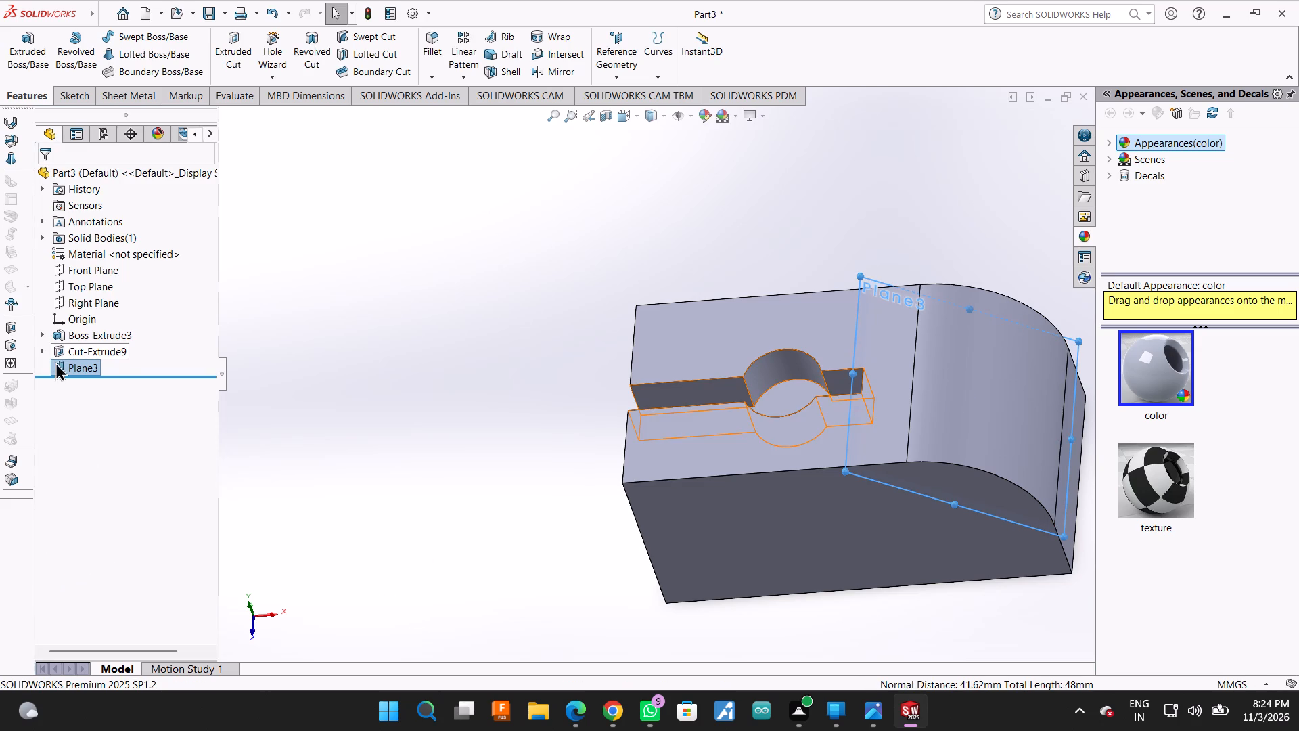
Start a sketch on the flipped slanted reference plane.
click(60, 367)
click(74, 349)
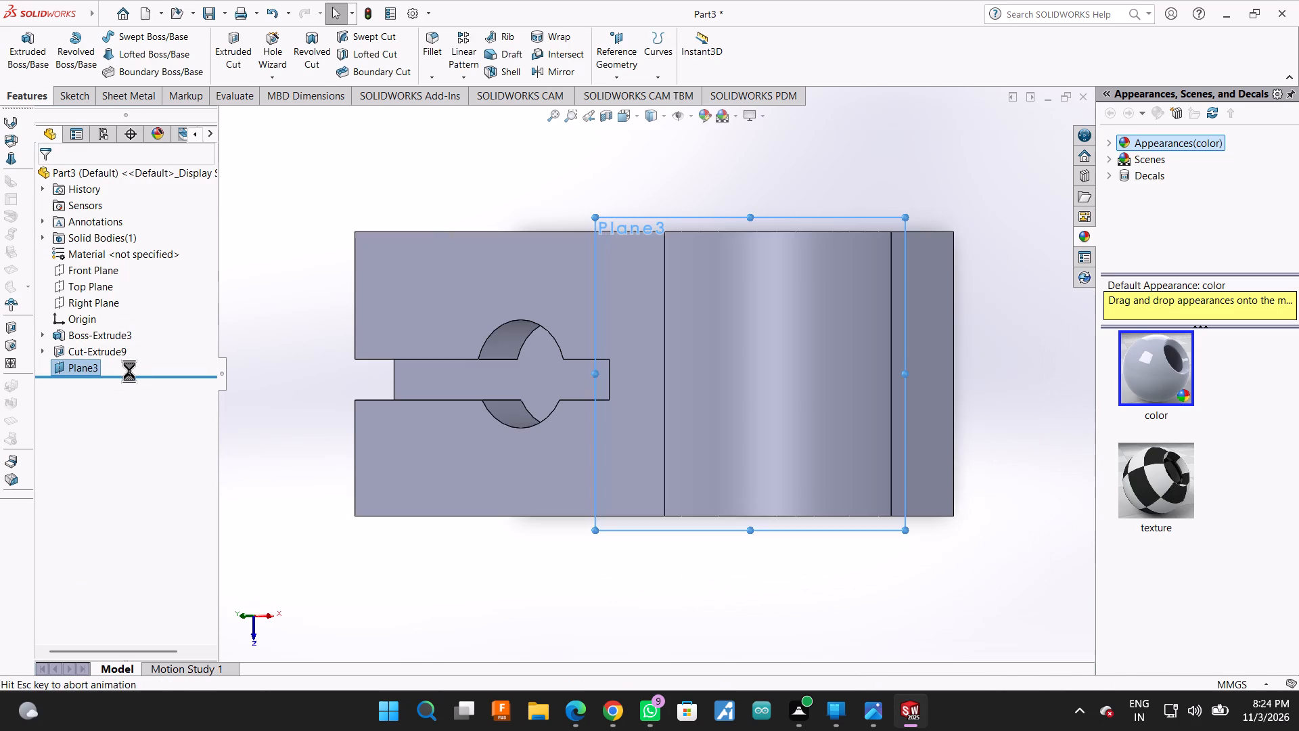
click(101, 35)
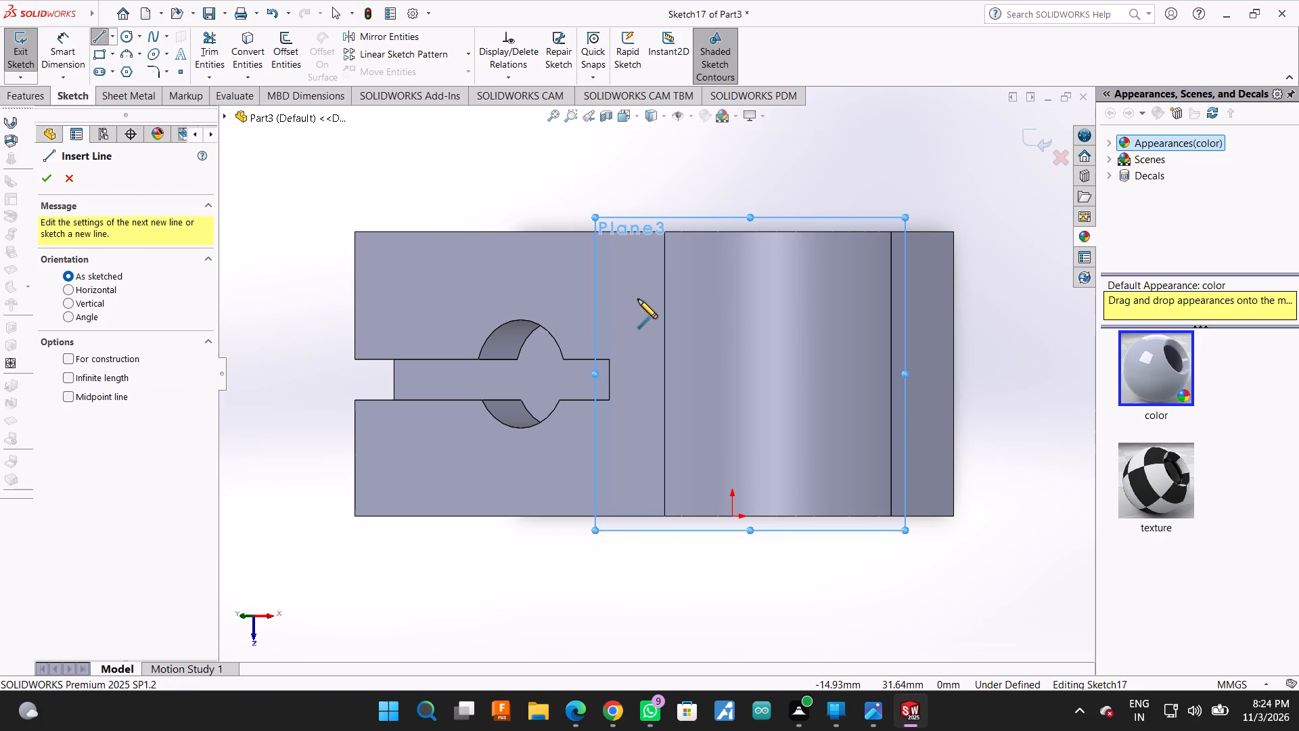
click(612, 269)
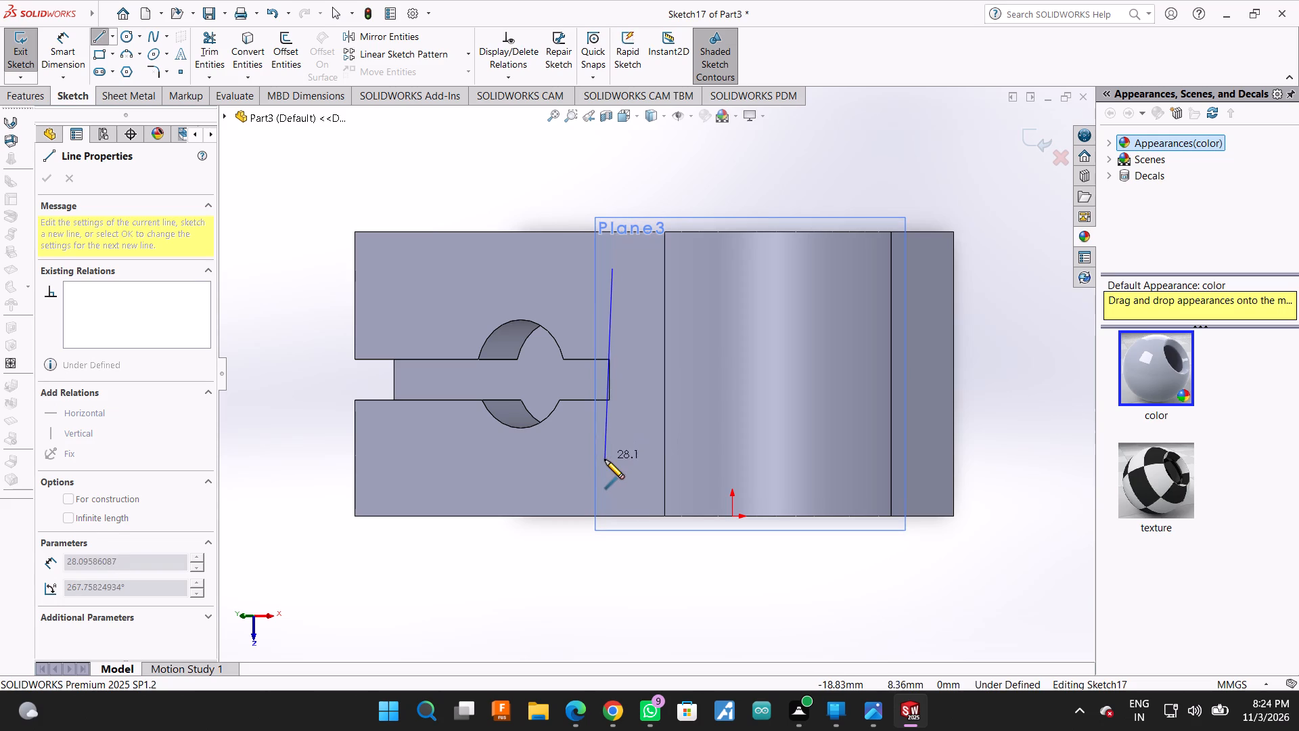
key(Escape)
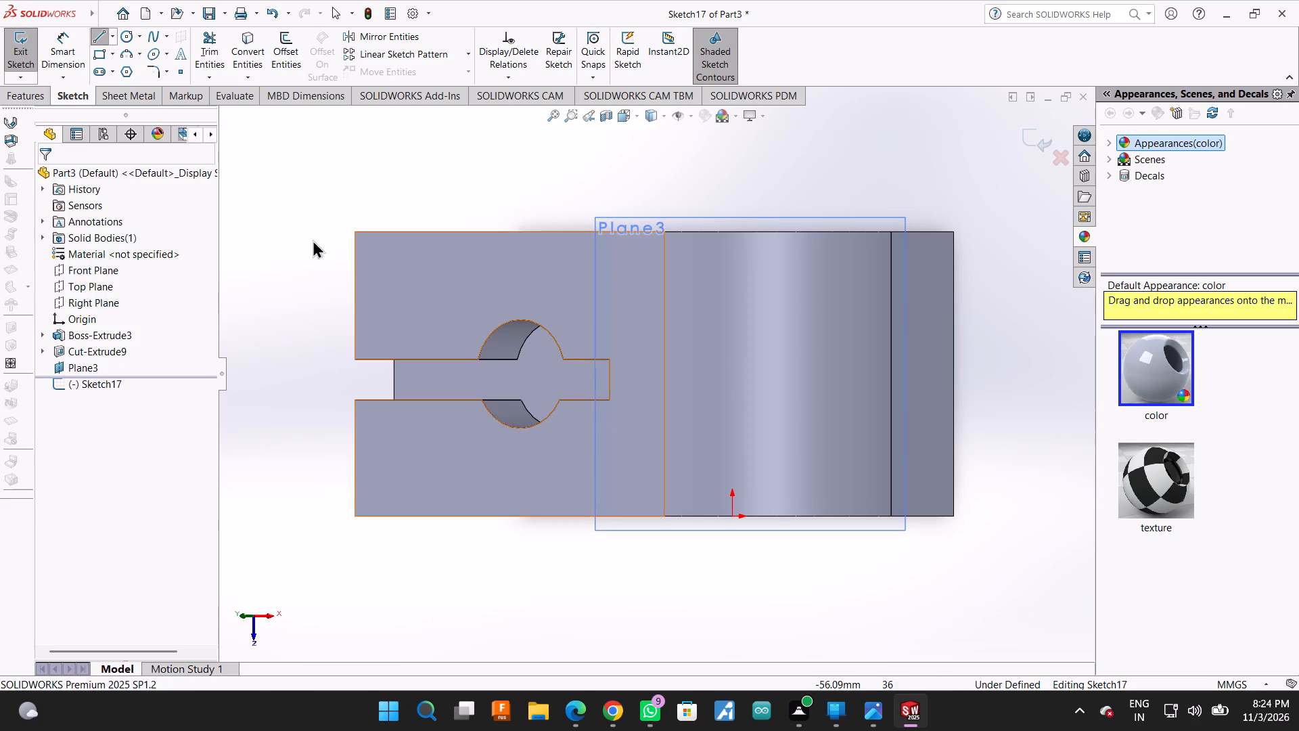
Sketch connected lines from the slot's closed-end corner: about 14 mm vertical, about 40 mm horizontal across the rounded face, and about 31 mm vertical back.
click(92, 37)
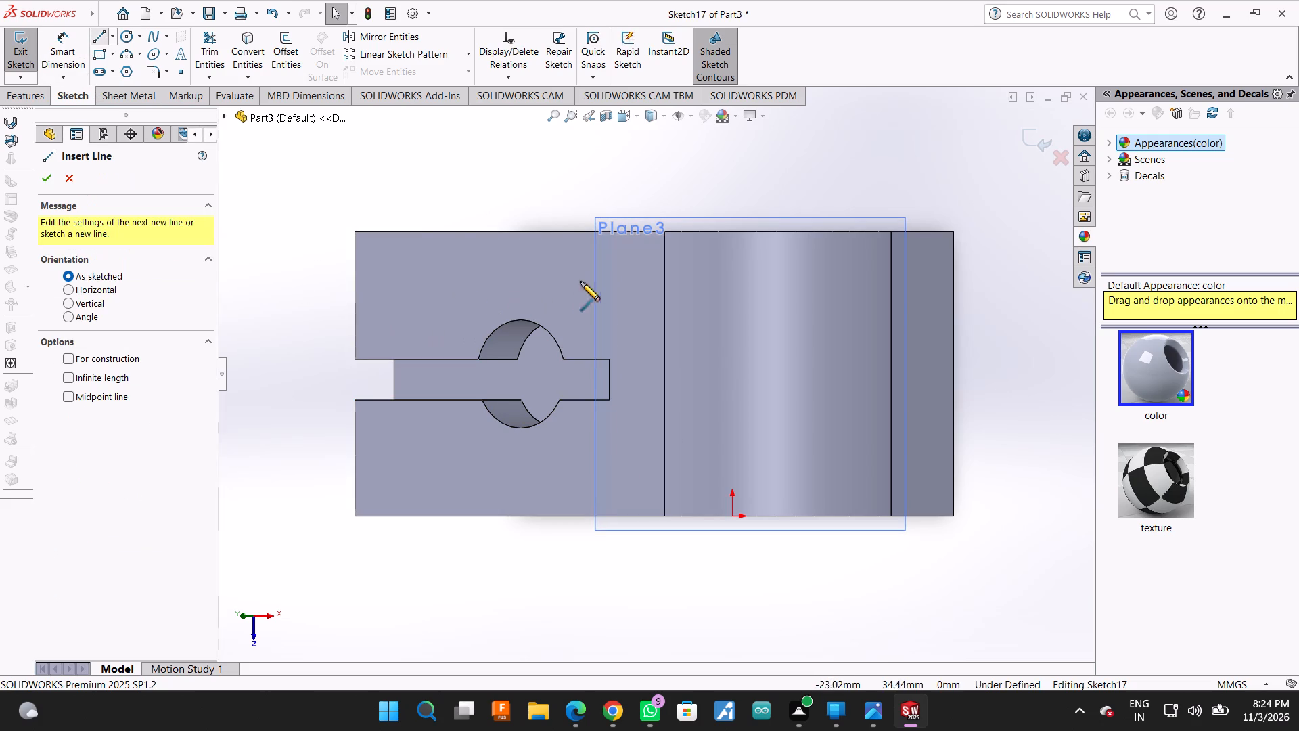
click(609, 358)
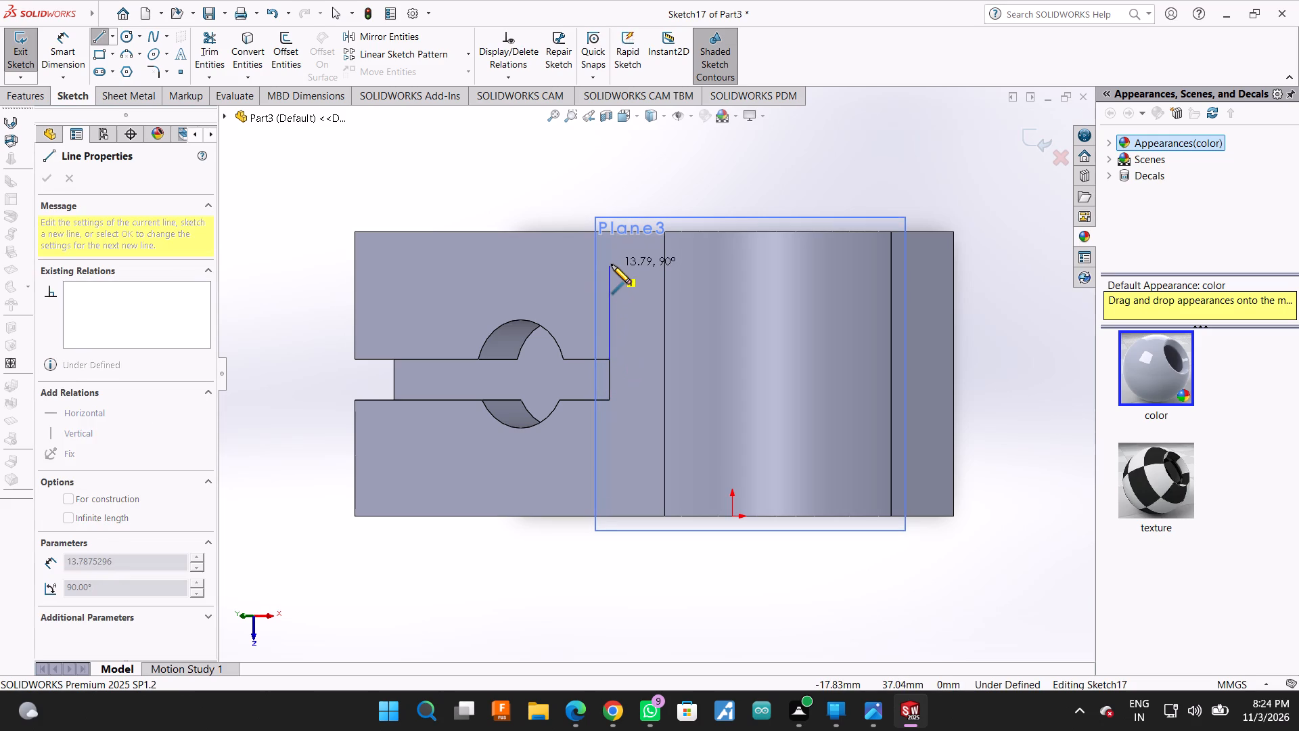
click(612, 265)
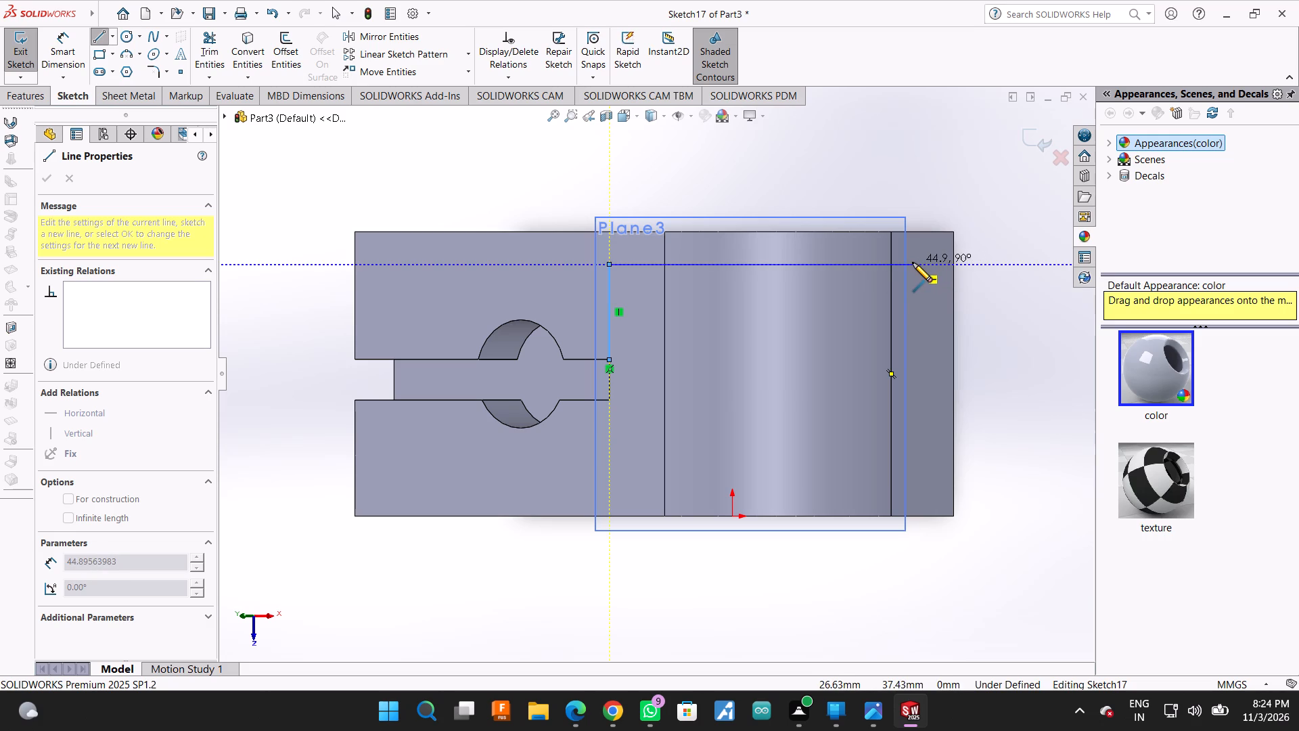
middle_drag(1016, 324, 1019, 263)
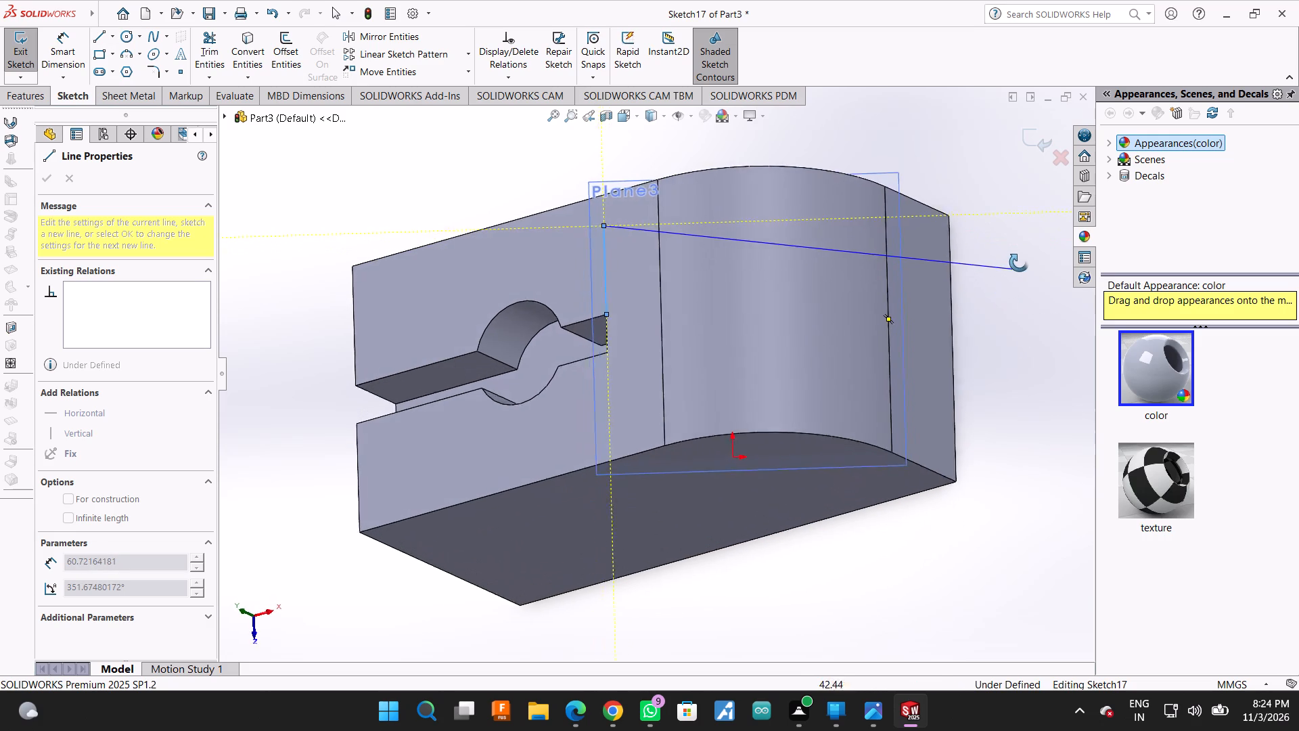
middle_drag(1019, 263, 981, 263)
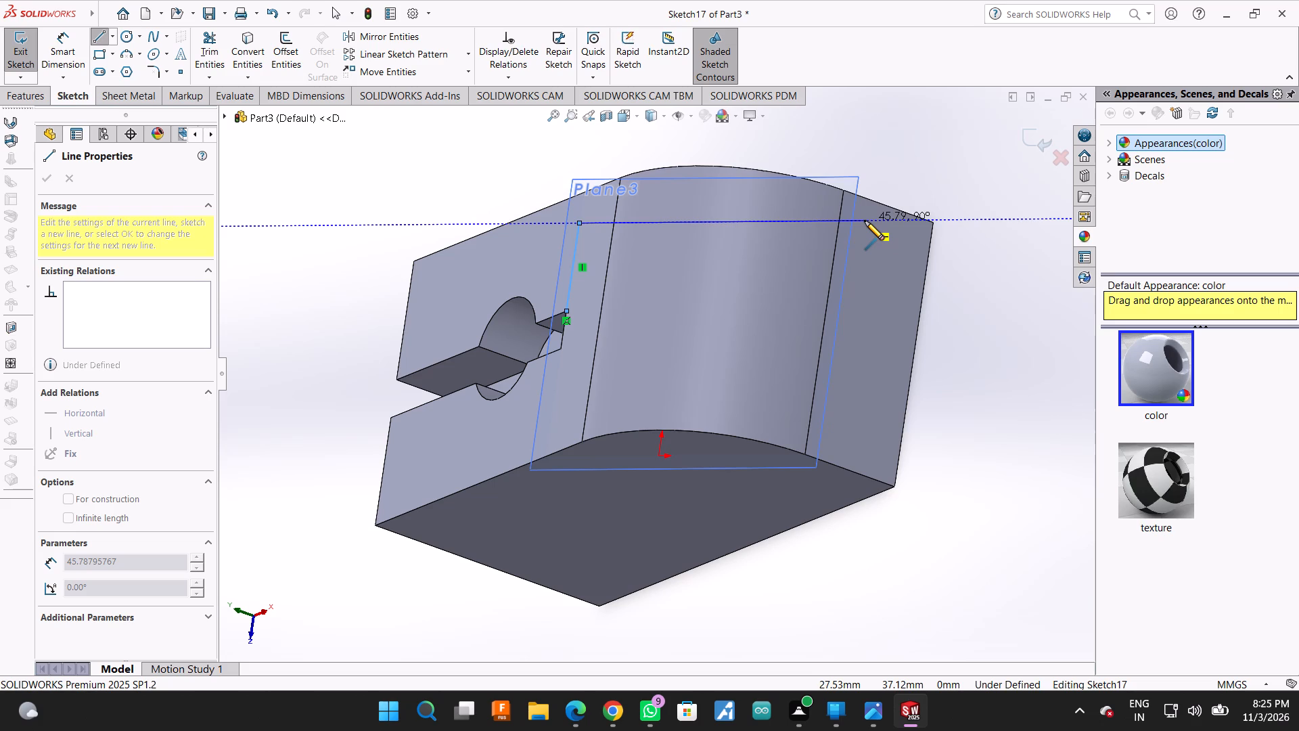
click(829, 217)
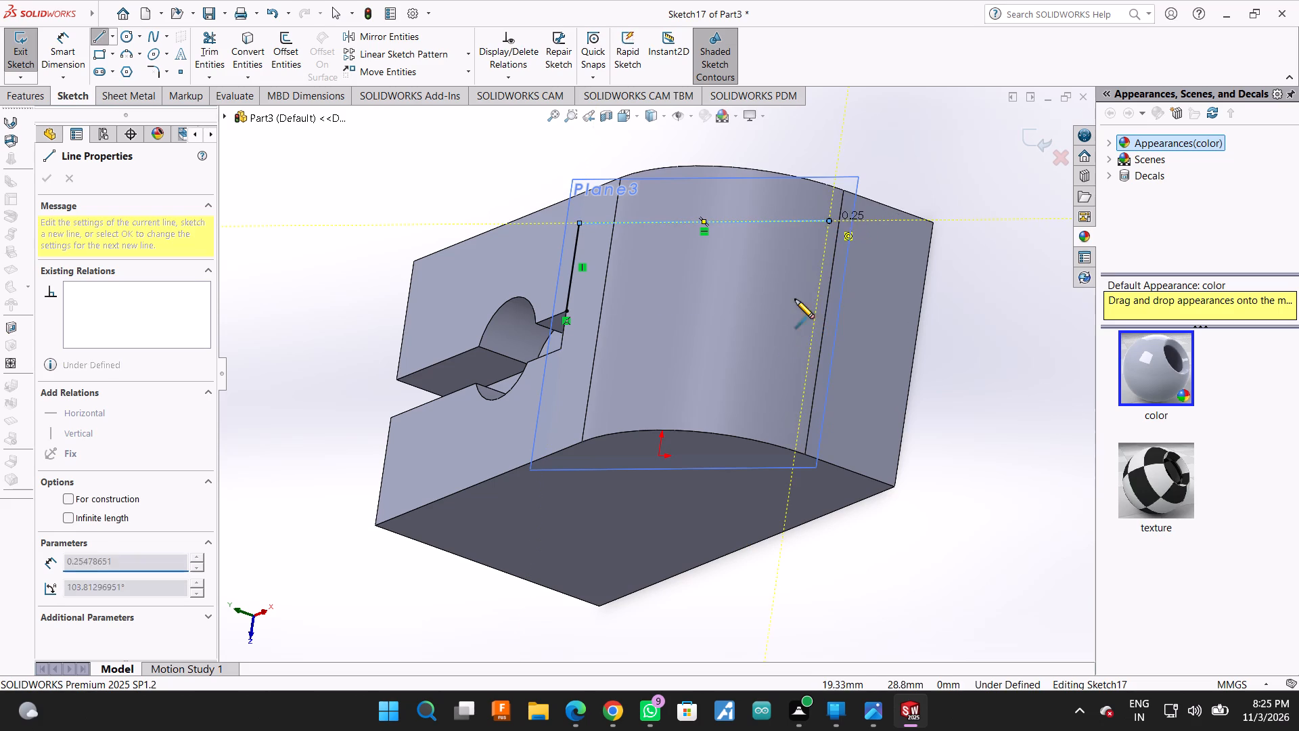
click(798, 414)
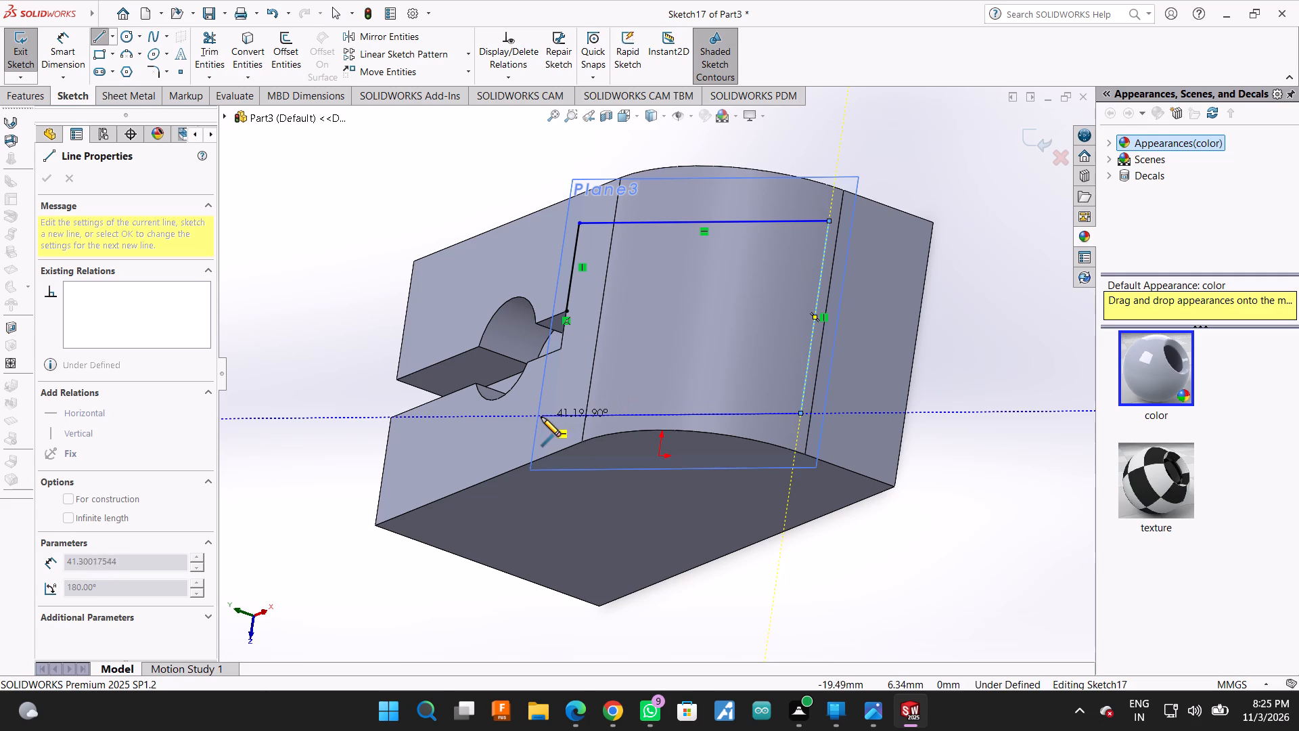
middle_drag(545, 414, 608, 417)
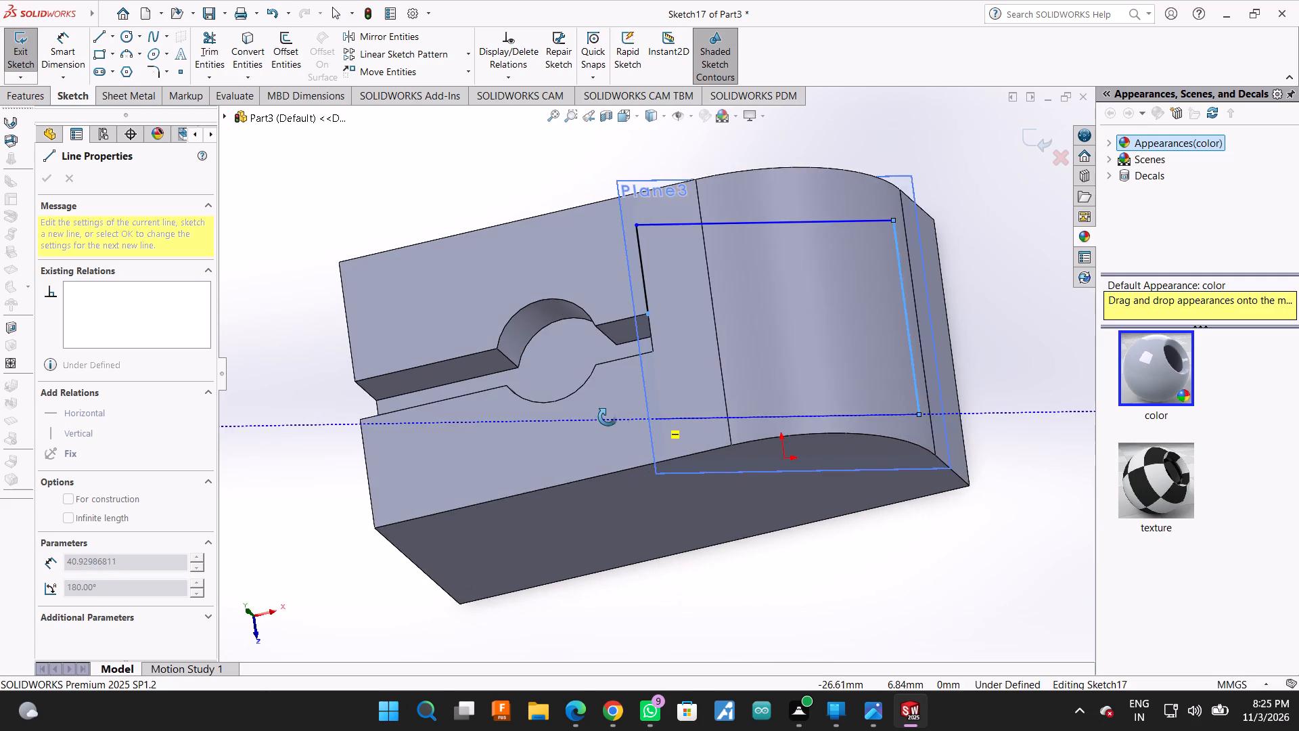
middle_drag(608, 417, 630, 420)
key(Escape)
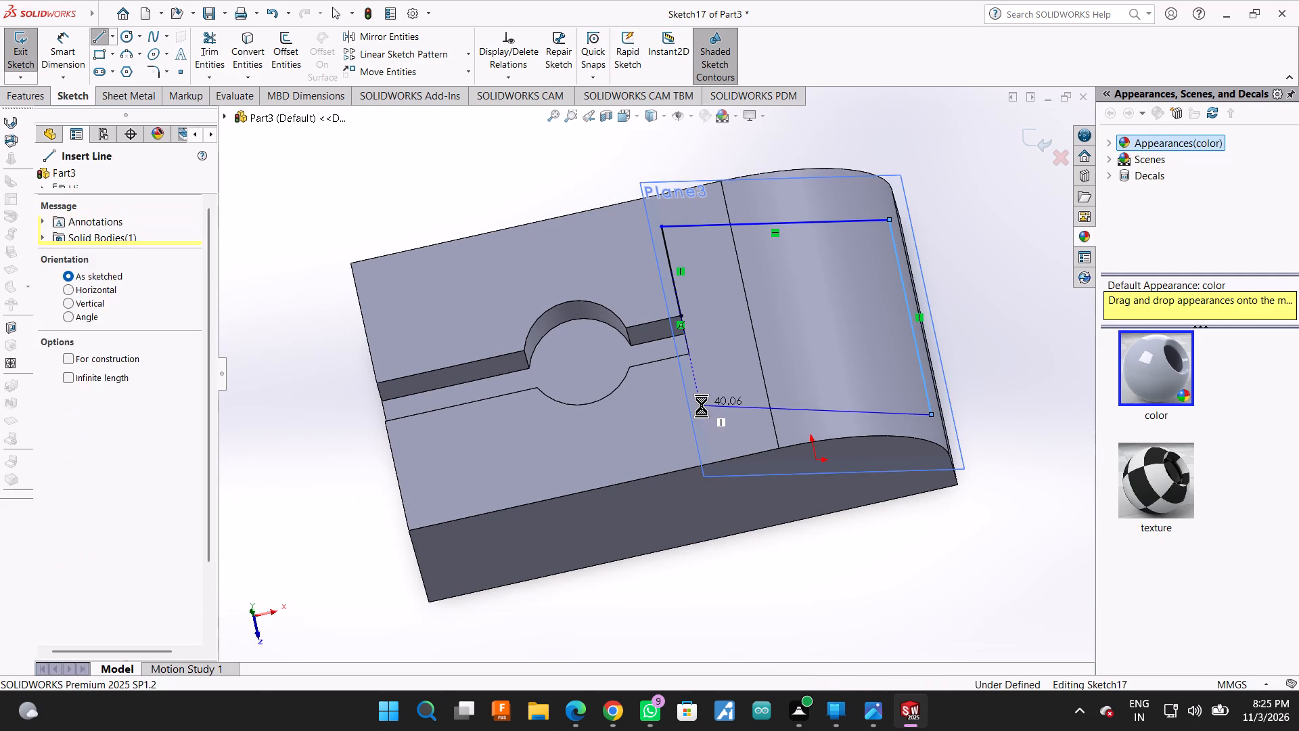
Viewing the sketch face-on, draw a vertical line from the same slot corner towards the block's edge beside the origin.
click(96, 389)
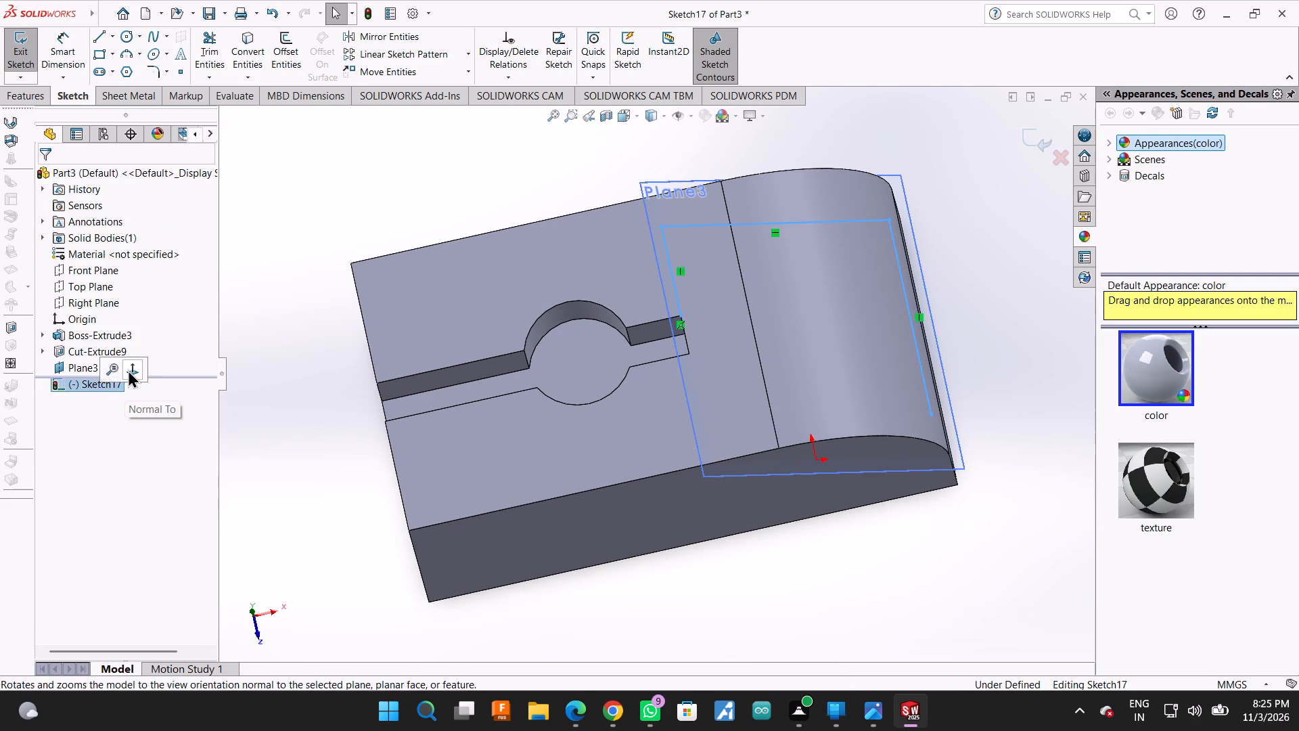
click(128, 370)
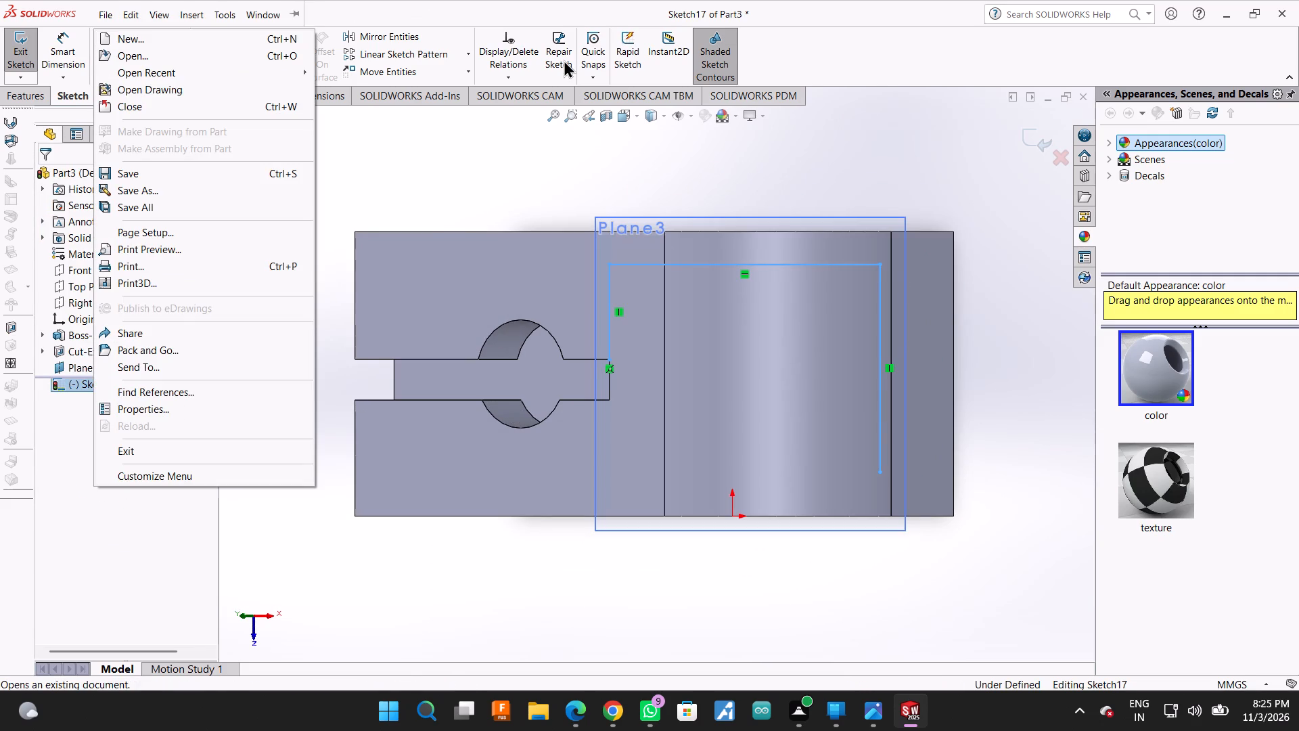
click(888, 72)
click(96, 33)
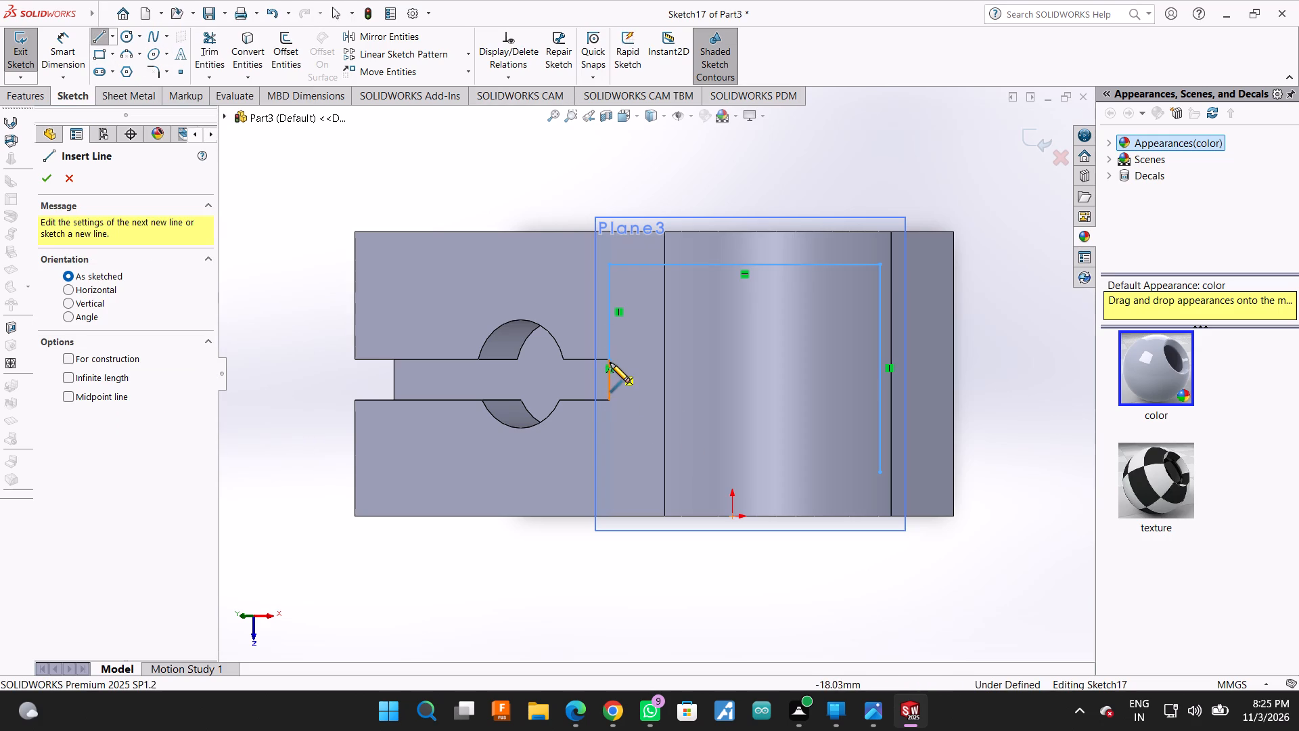
click(610, 363)
click(610, 493)
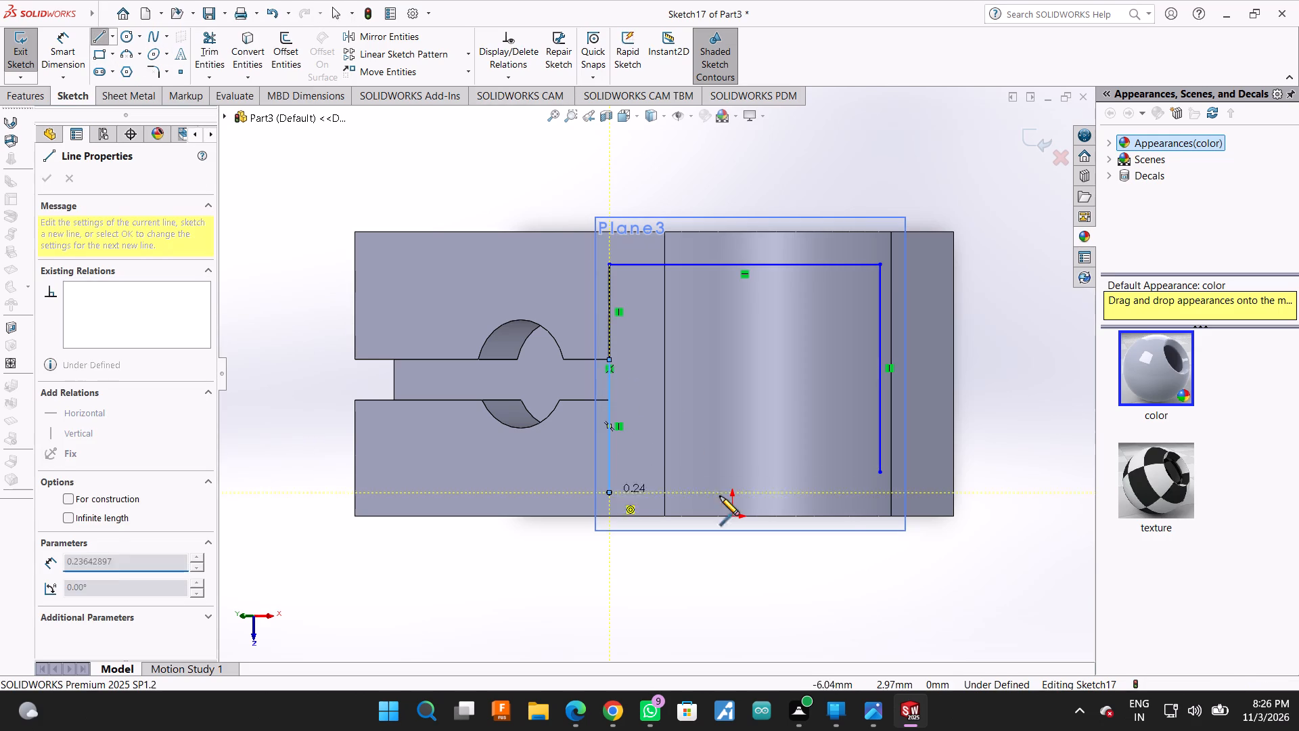
key(Escape)
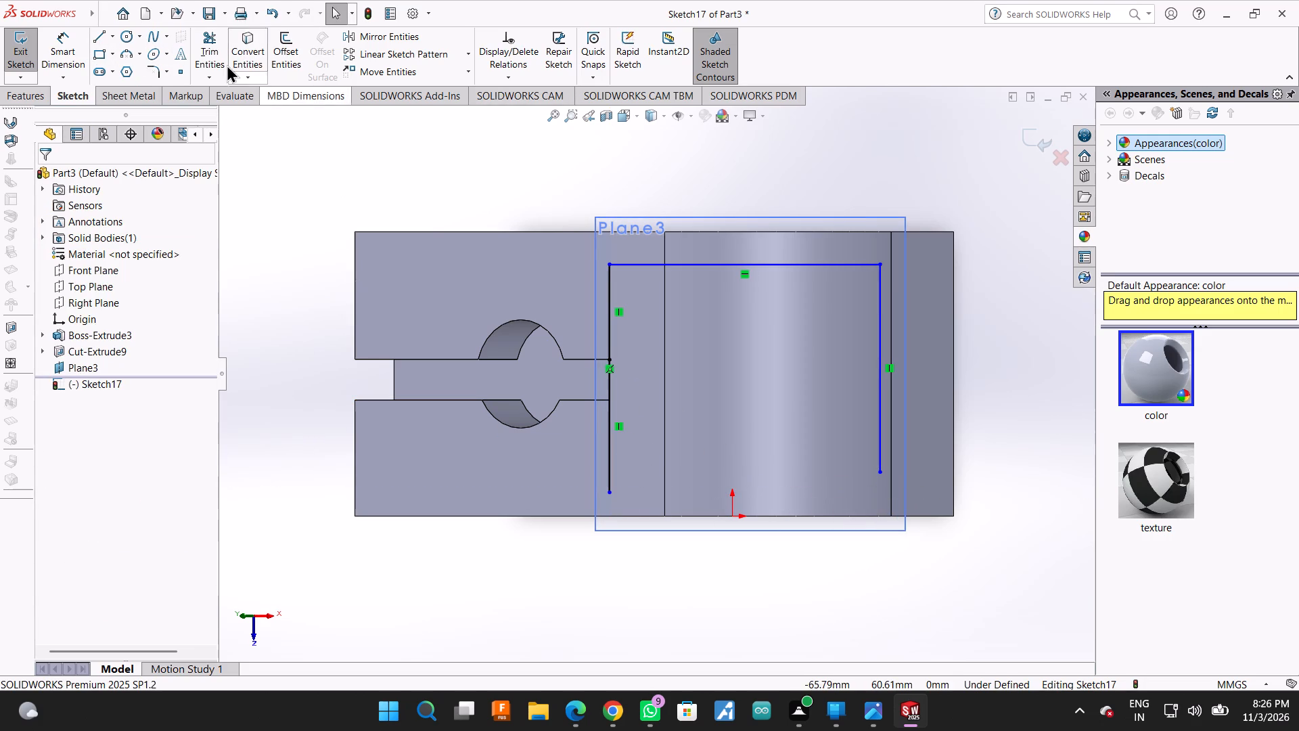
Trim away the far vertical line and close the profile as a rectangle about 40 mm by 34 mm.
click(214, 43)
drag(857, 448, 892, 448)
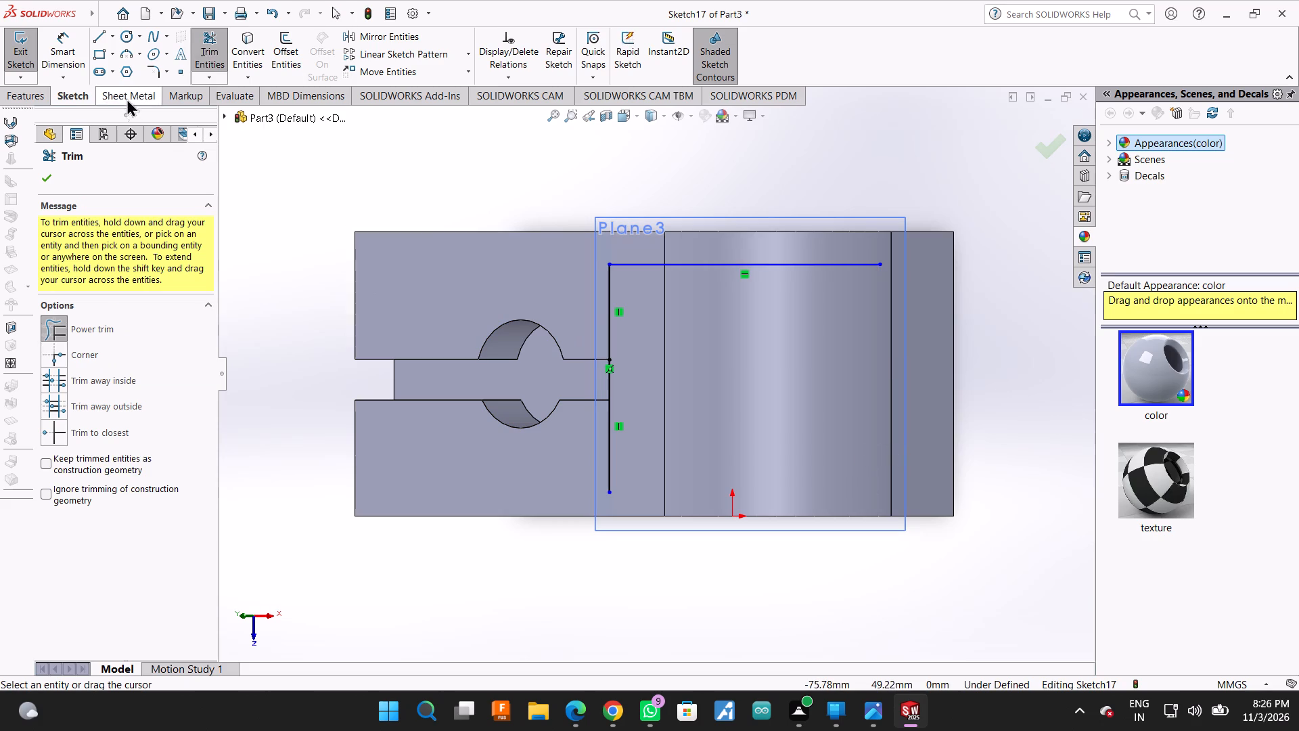
click(99, 37)
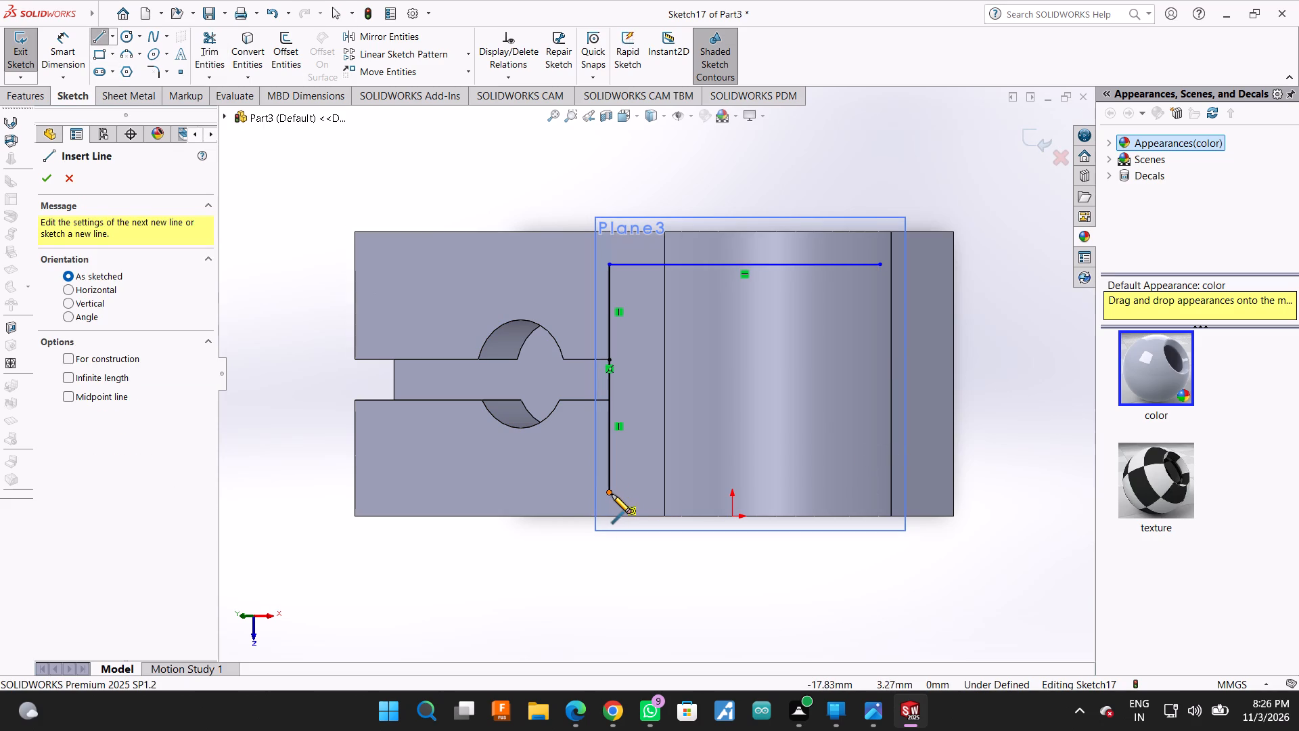
click(610, 494)
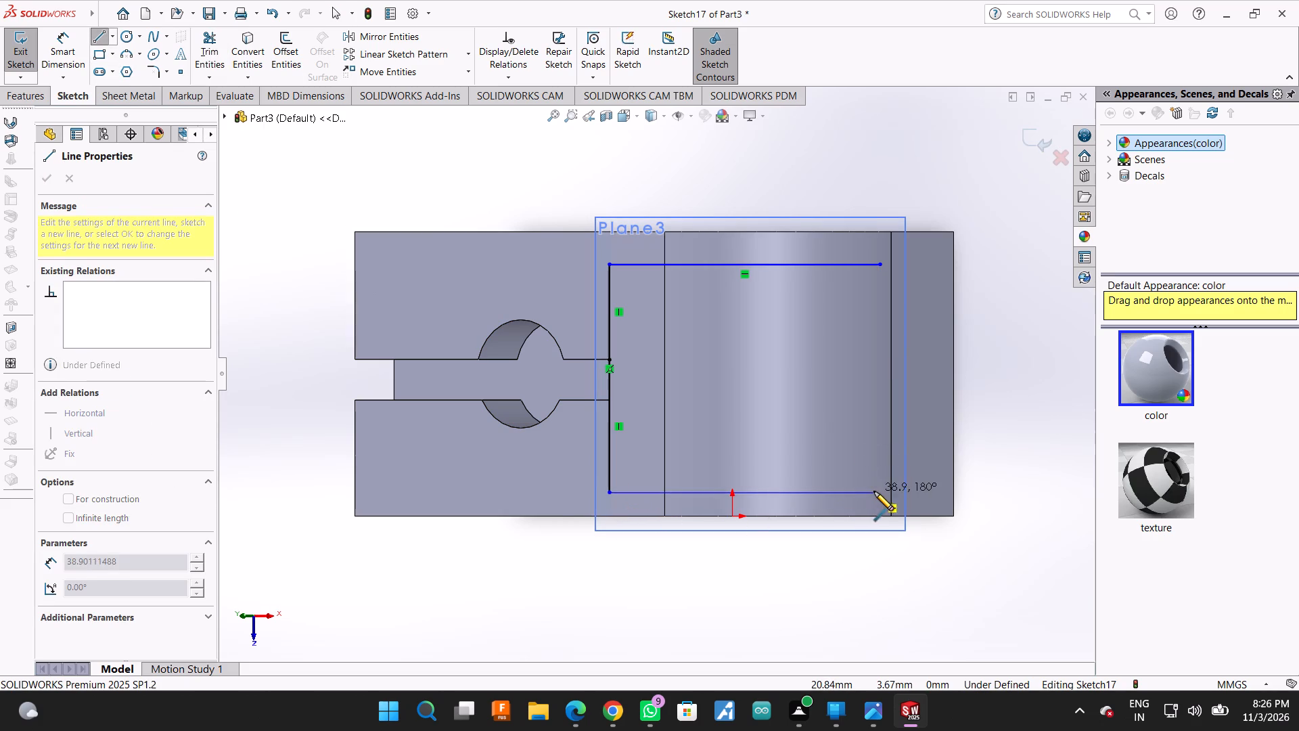
click(882, 493)
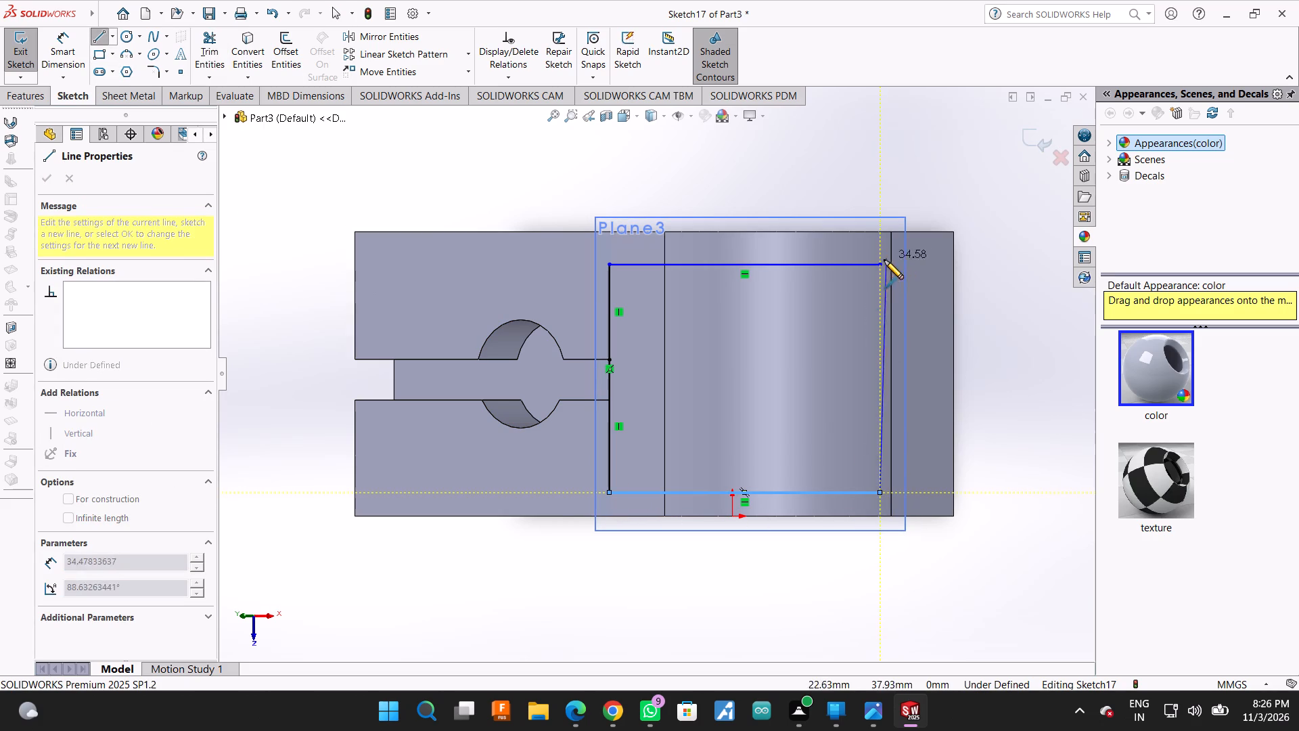
click(880, 264)
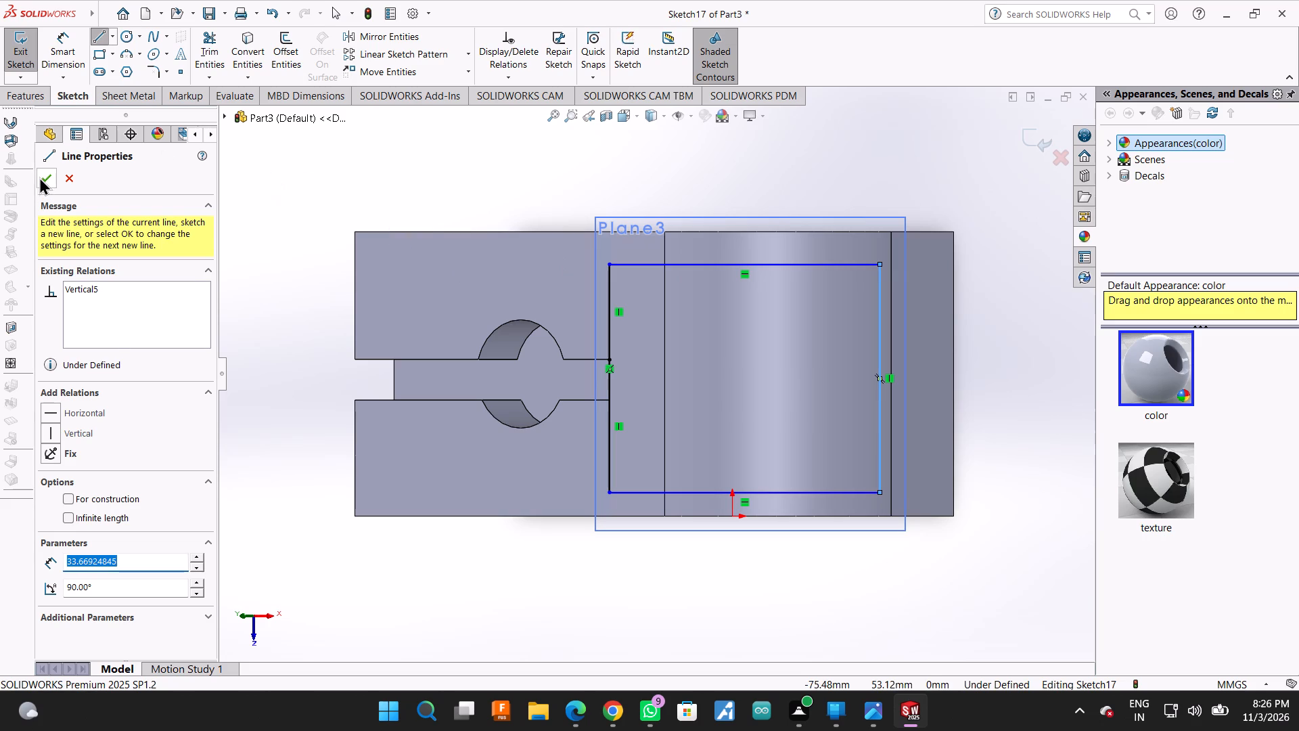
click(39, 177)
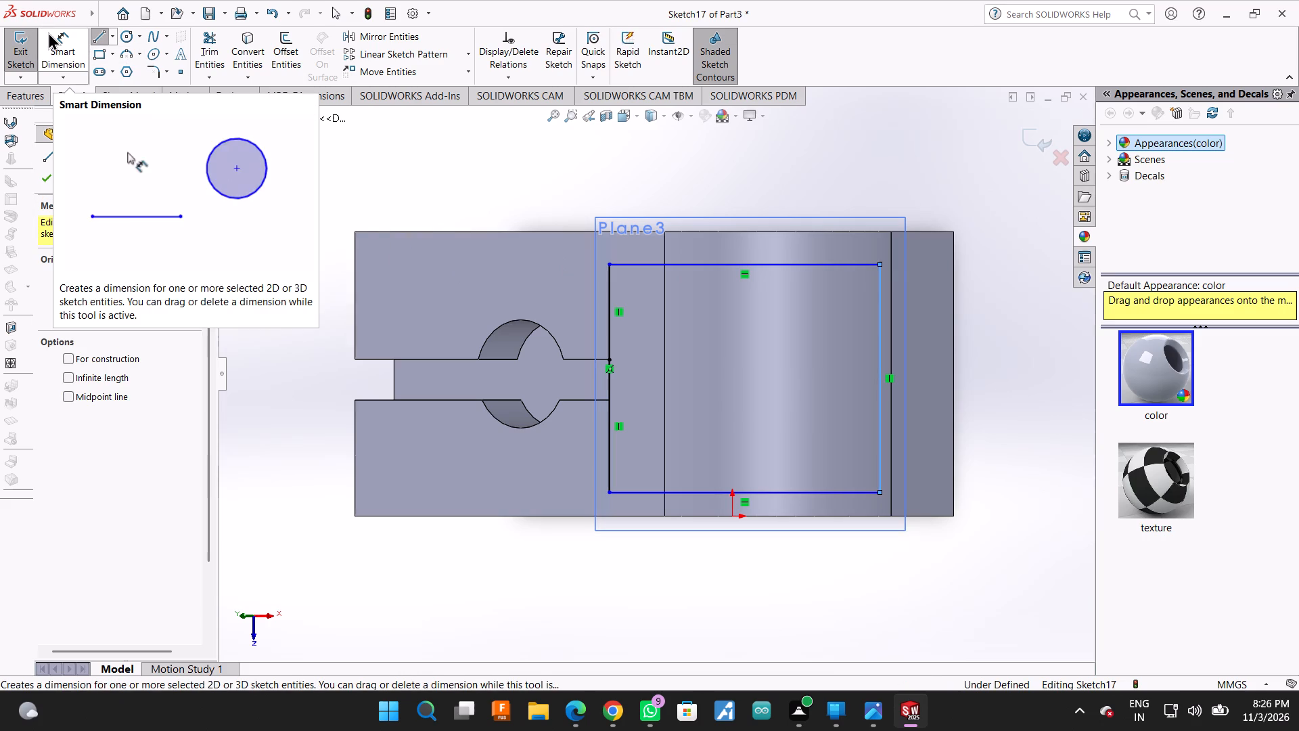
Dimension both horizontal sides of the rectangle 10 mm from the block's adjacent parallel edges.
click(55, 35)
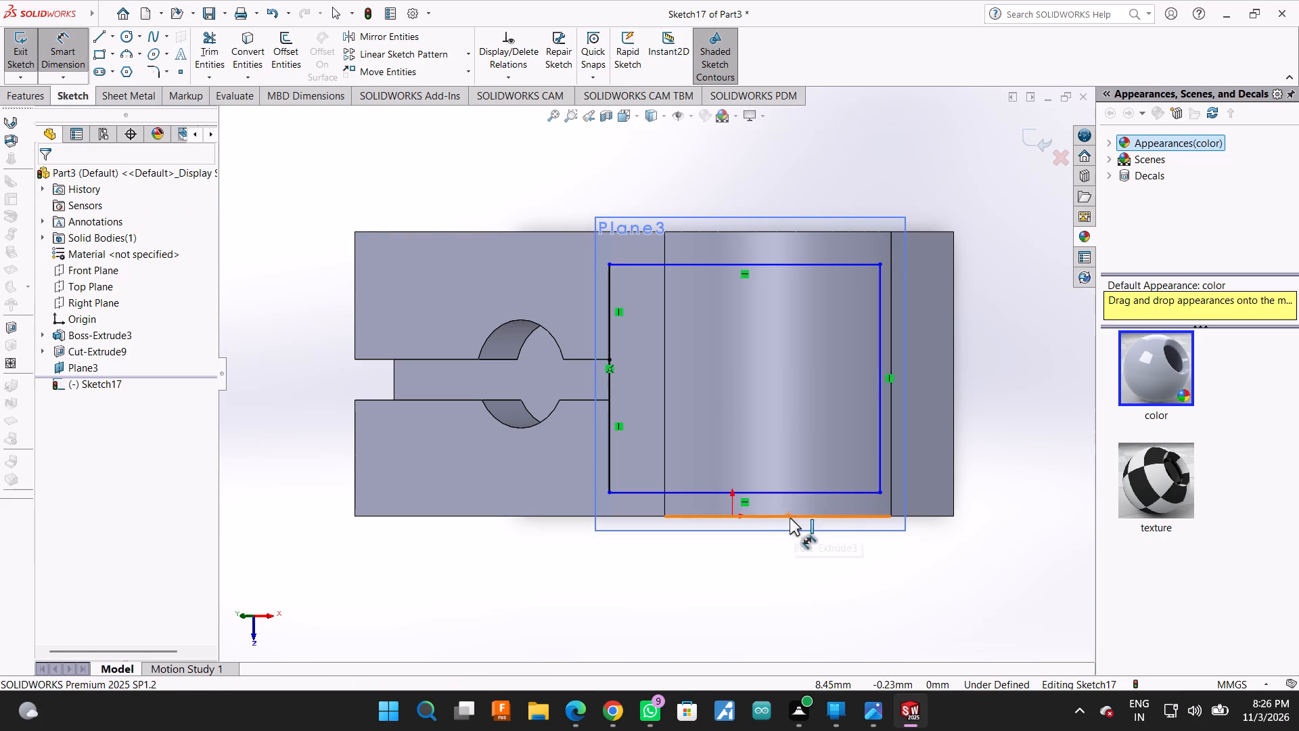
click(790, 518)
click(792, 493)
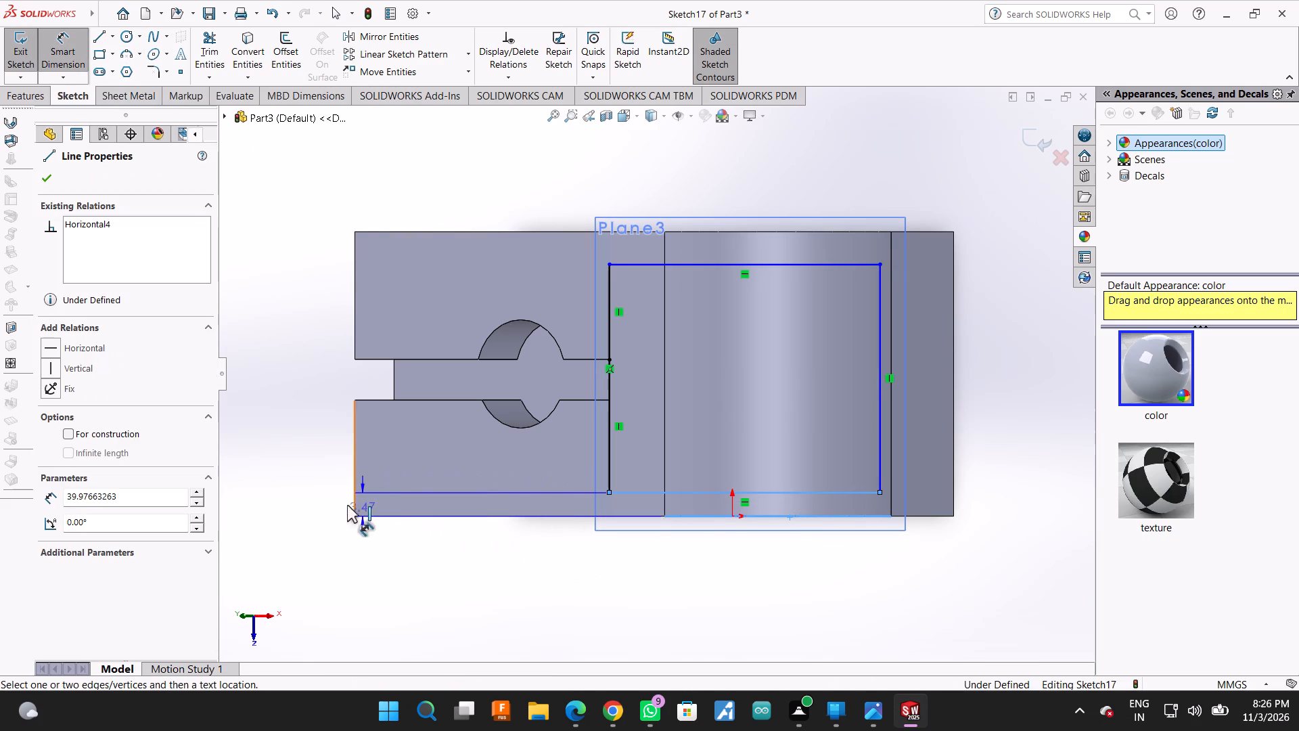
click(325, 500)
text(10)
key(Return)
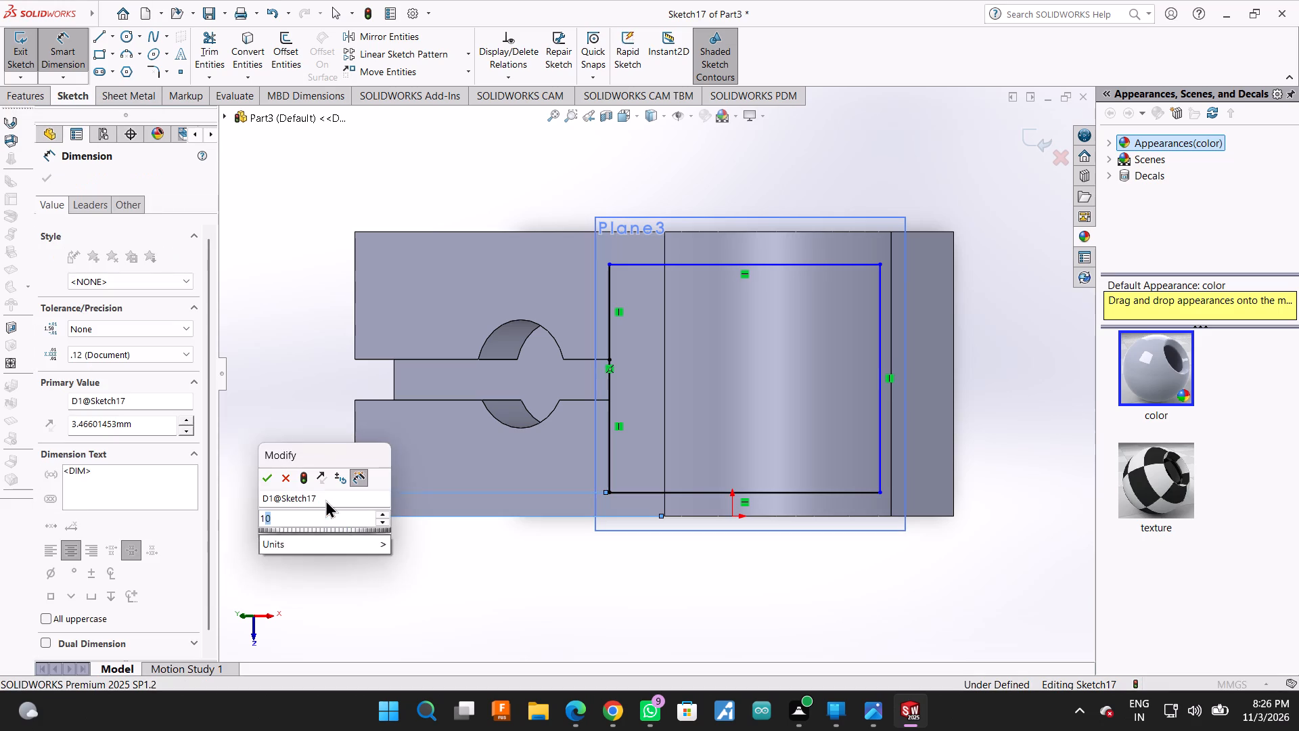
click(820, 267)
click(824, 229)
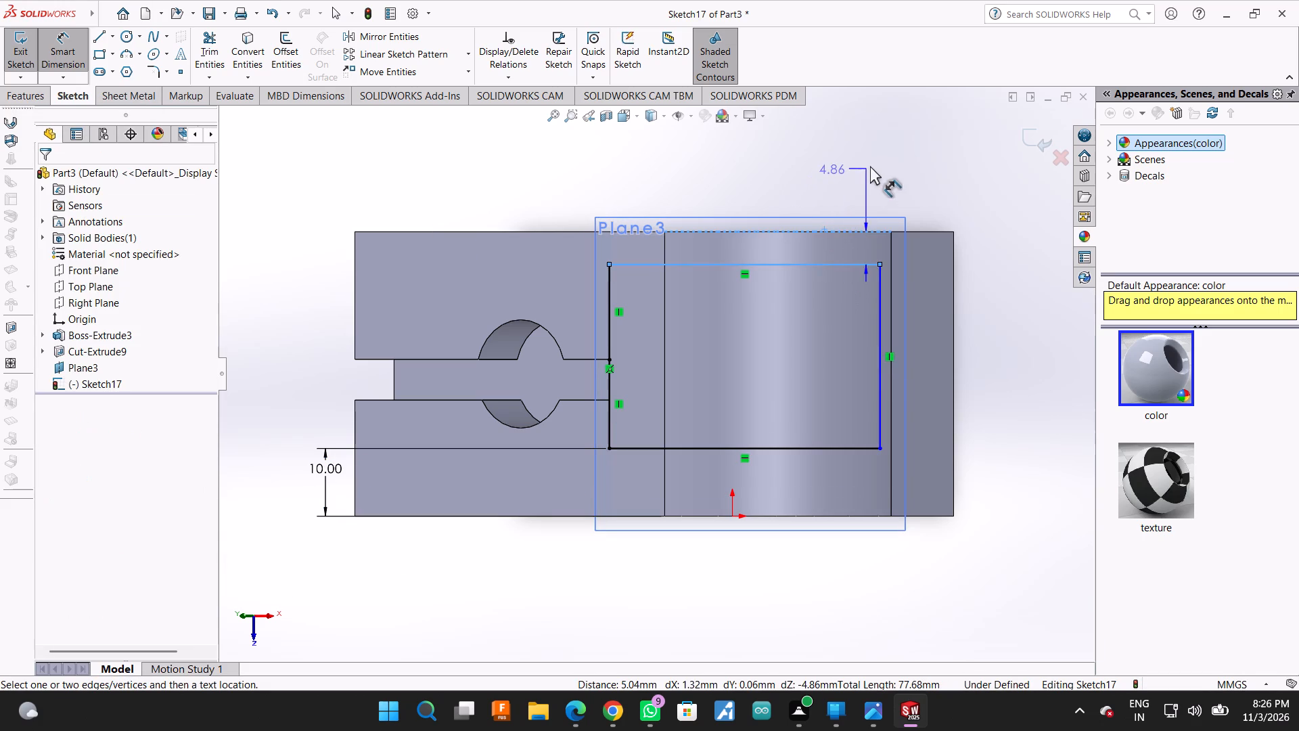
click(870, 166)
text(10)
key(Return)
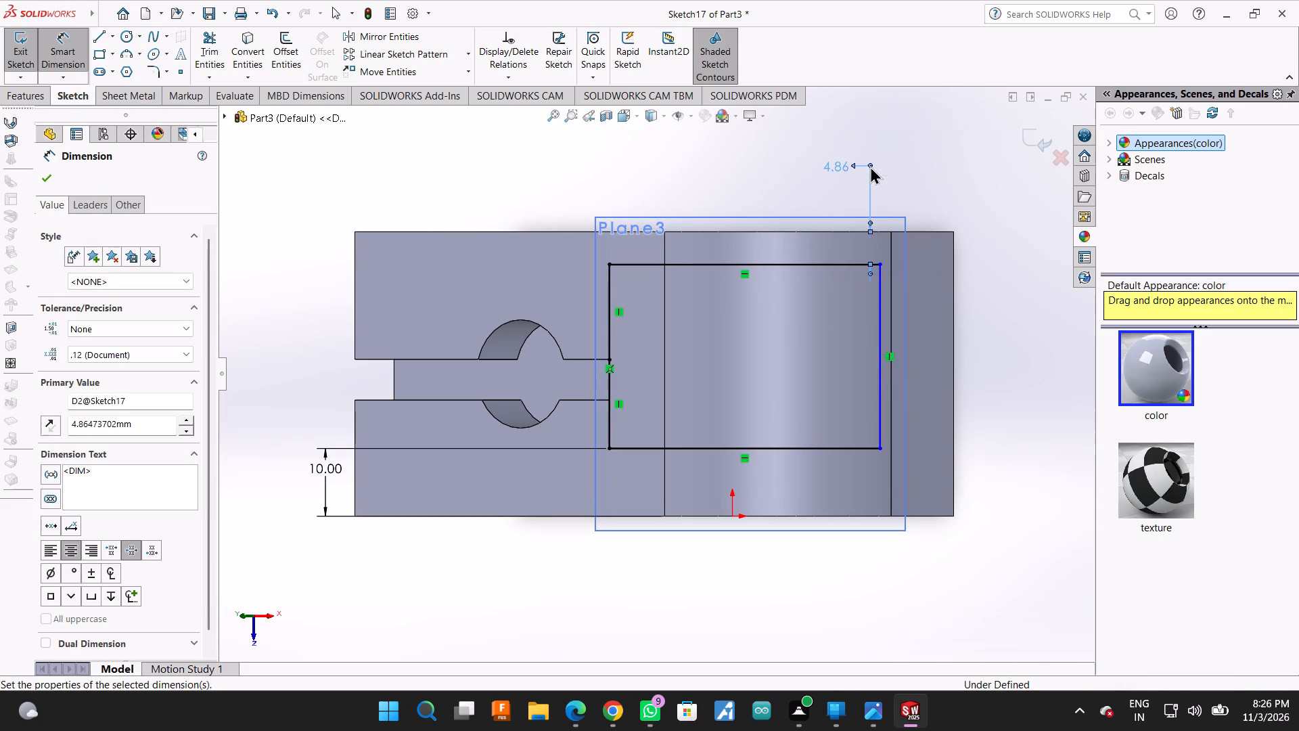
Dimension the rectangle's length along the slanted plane to 34 mm (80-46).
click(802, 447)
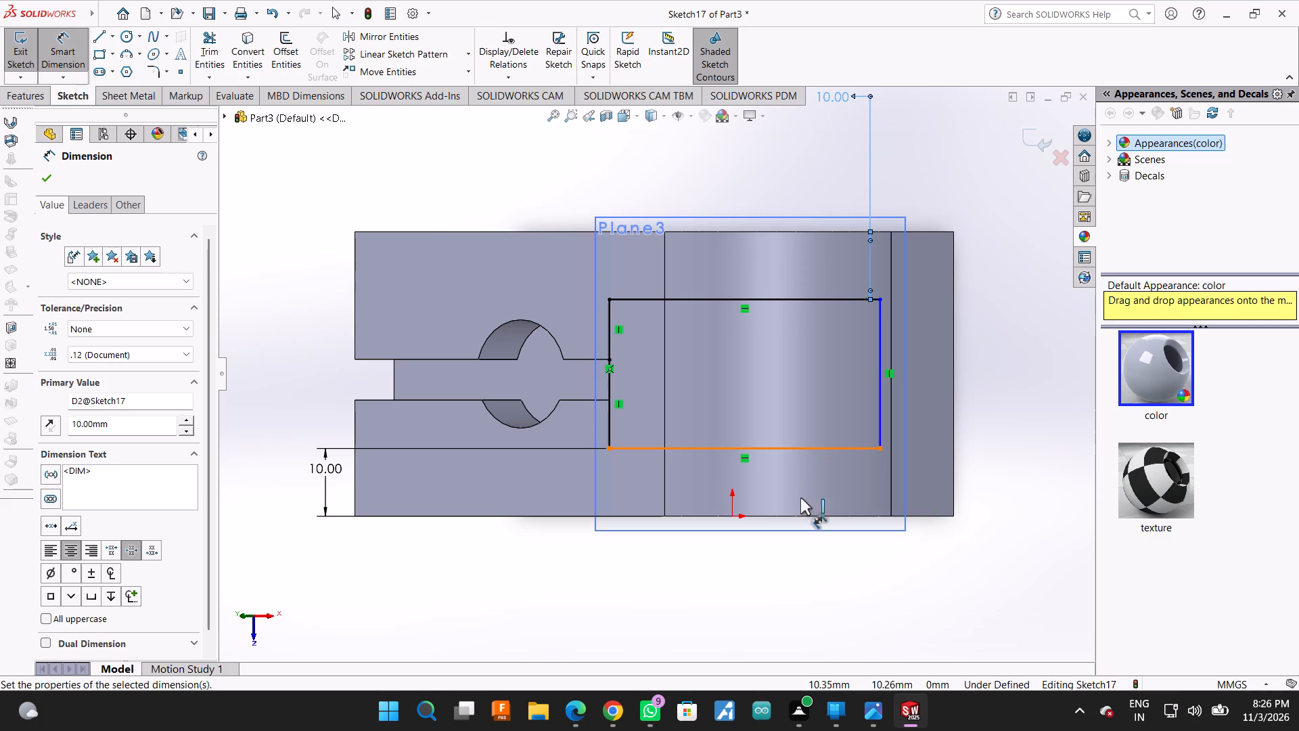
click(729, 574)
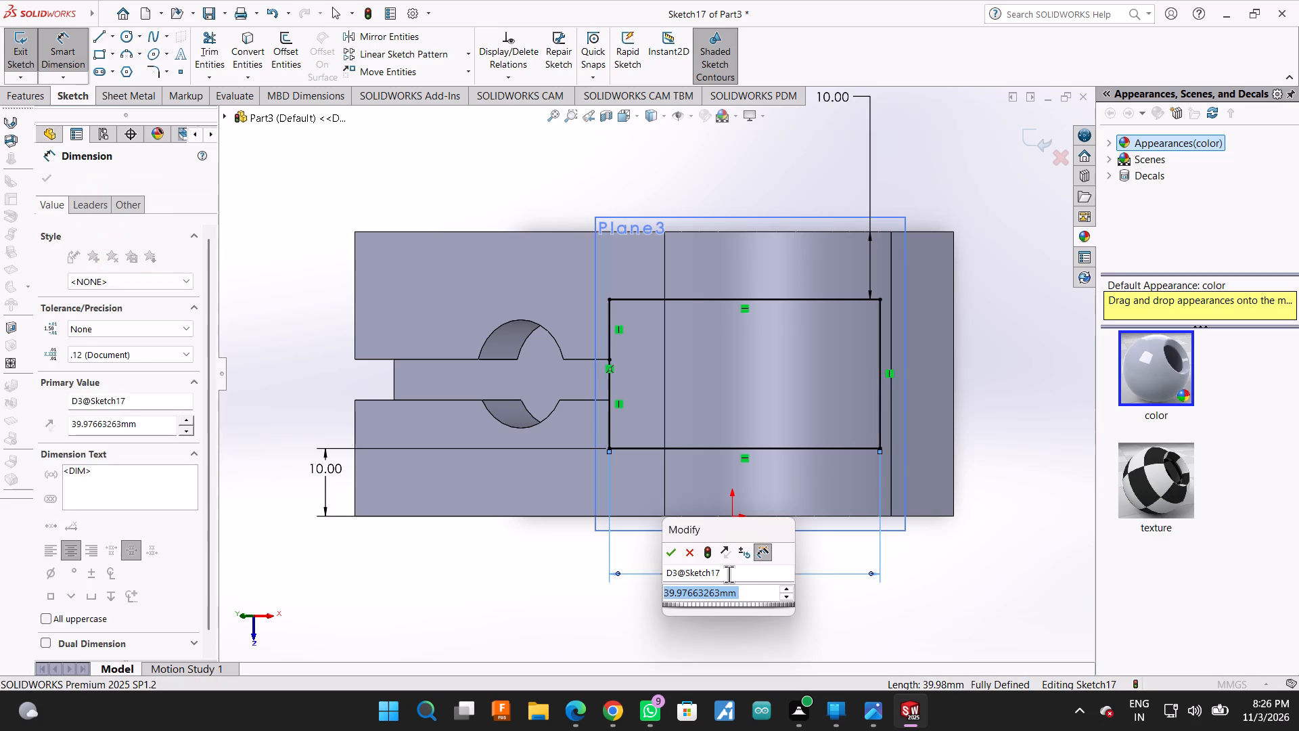
text(80--4)
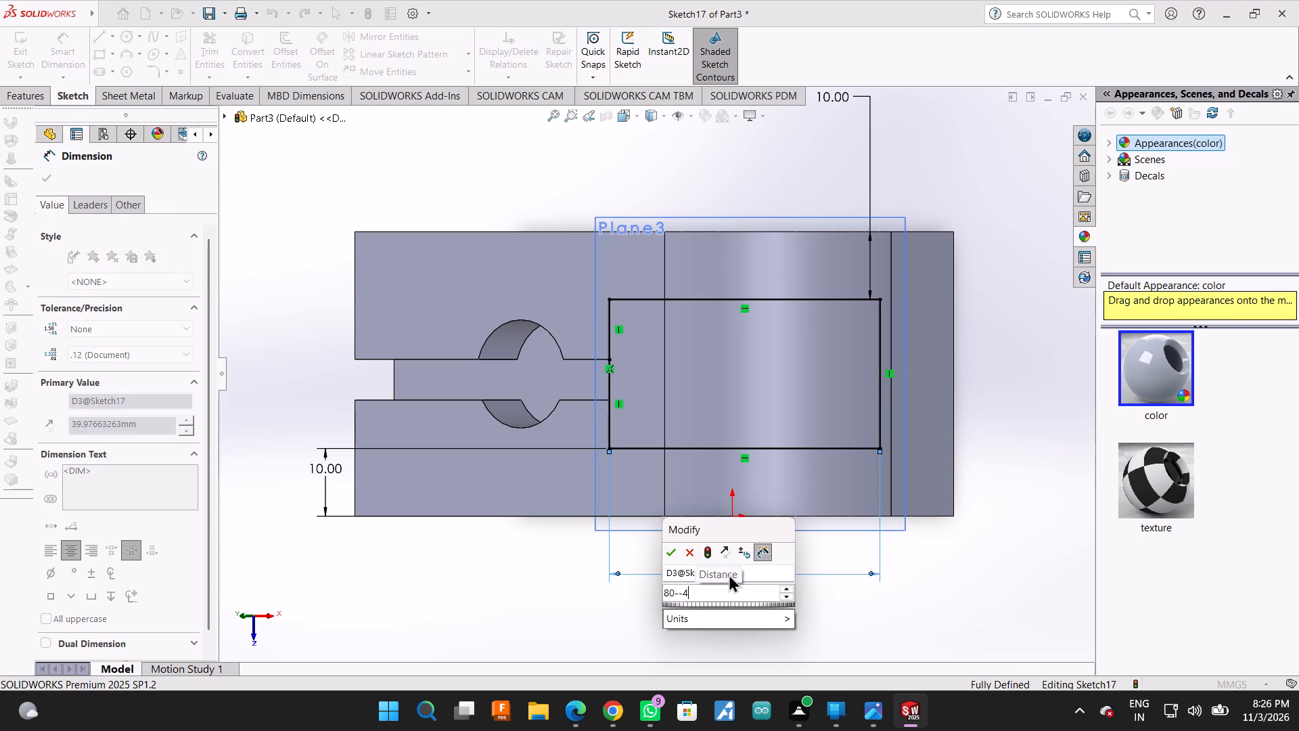
key(6)
key(Return)
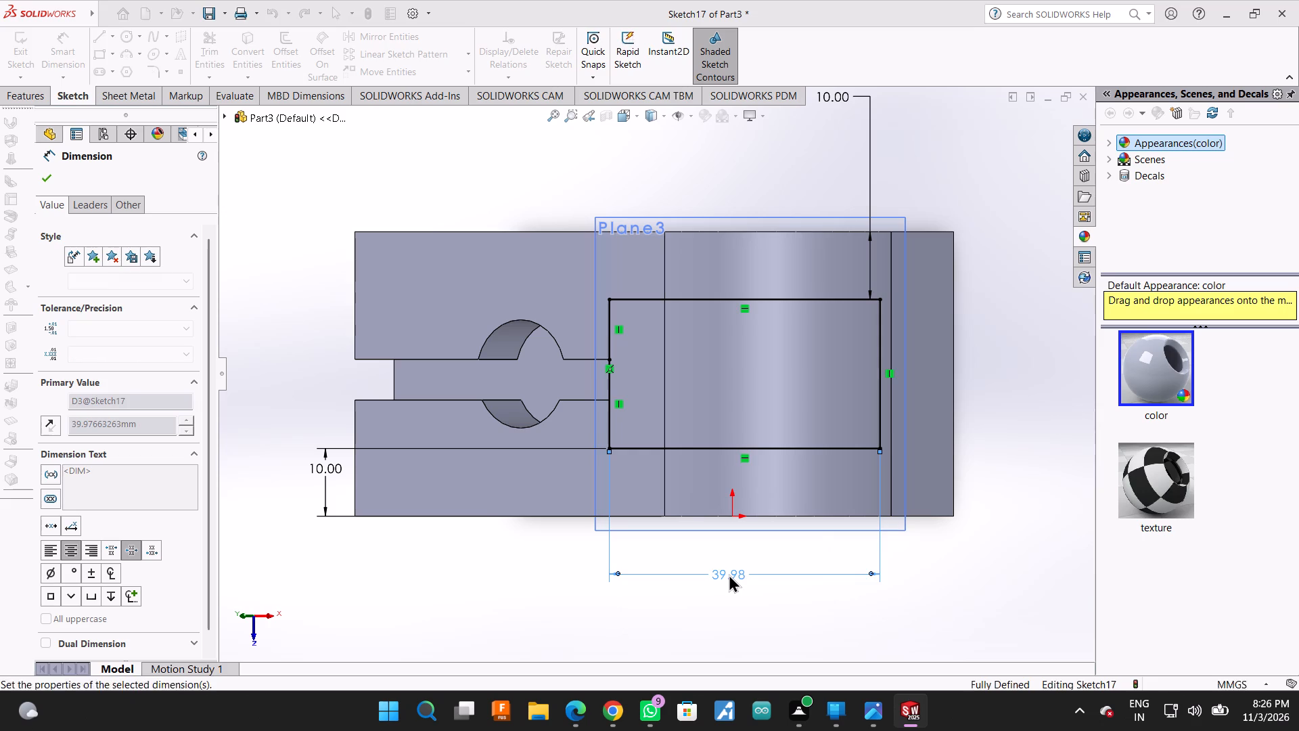
scroll(729, 574, up, 4)
double_click(149, 428)
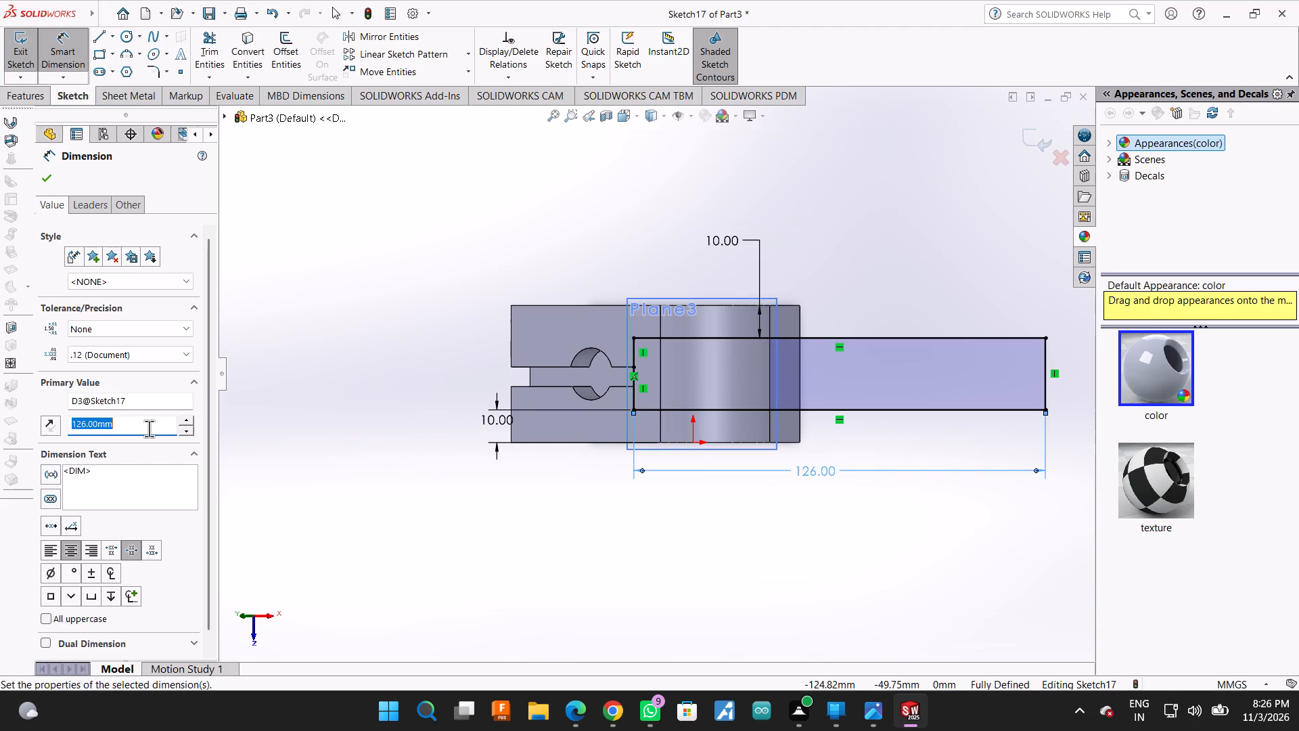
text(80-46)
key(Return)
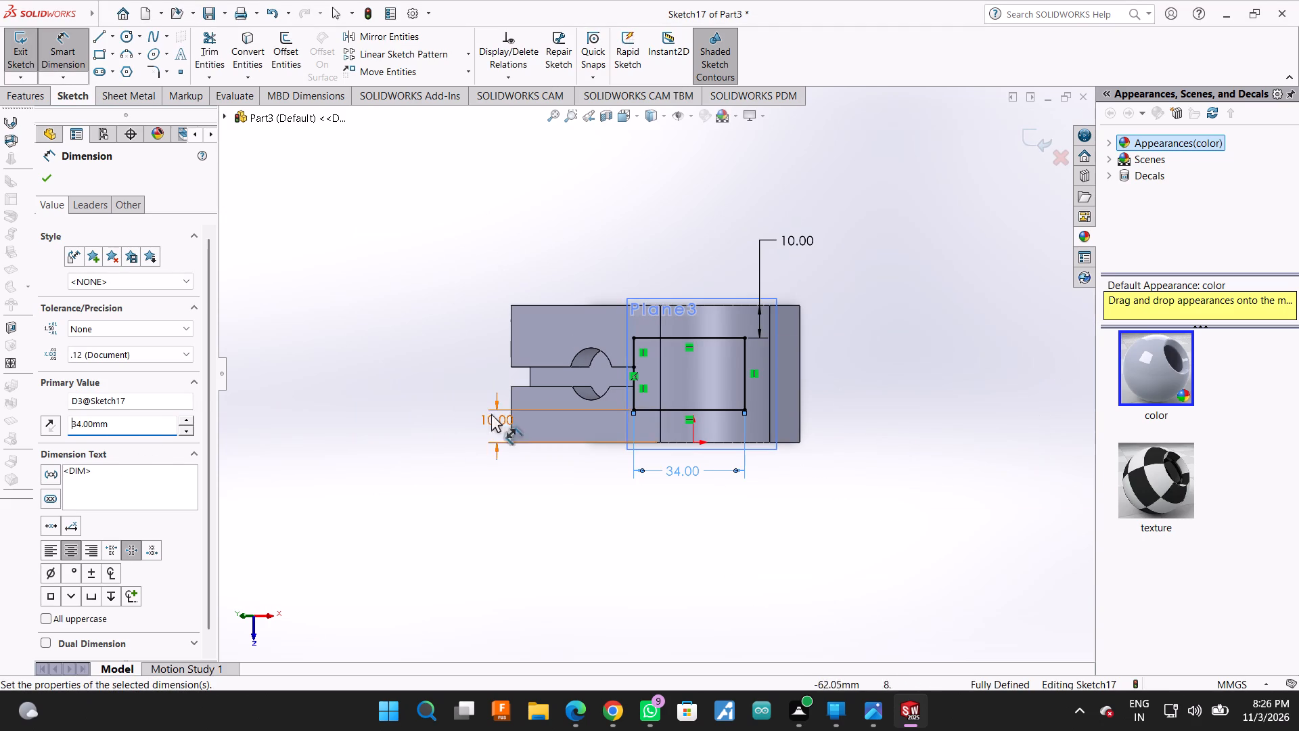
Examine from several angles how the dimensioned rectangle on the slanted plane sits against the slot and rounded corner.
middle_drag(470, 548, 506, 446)
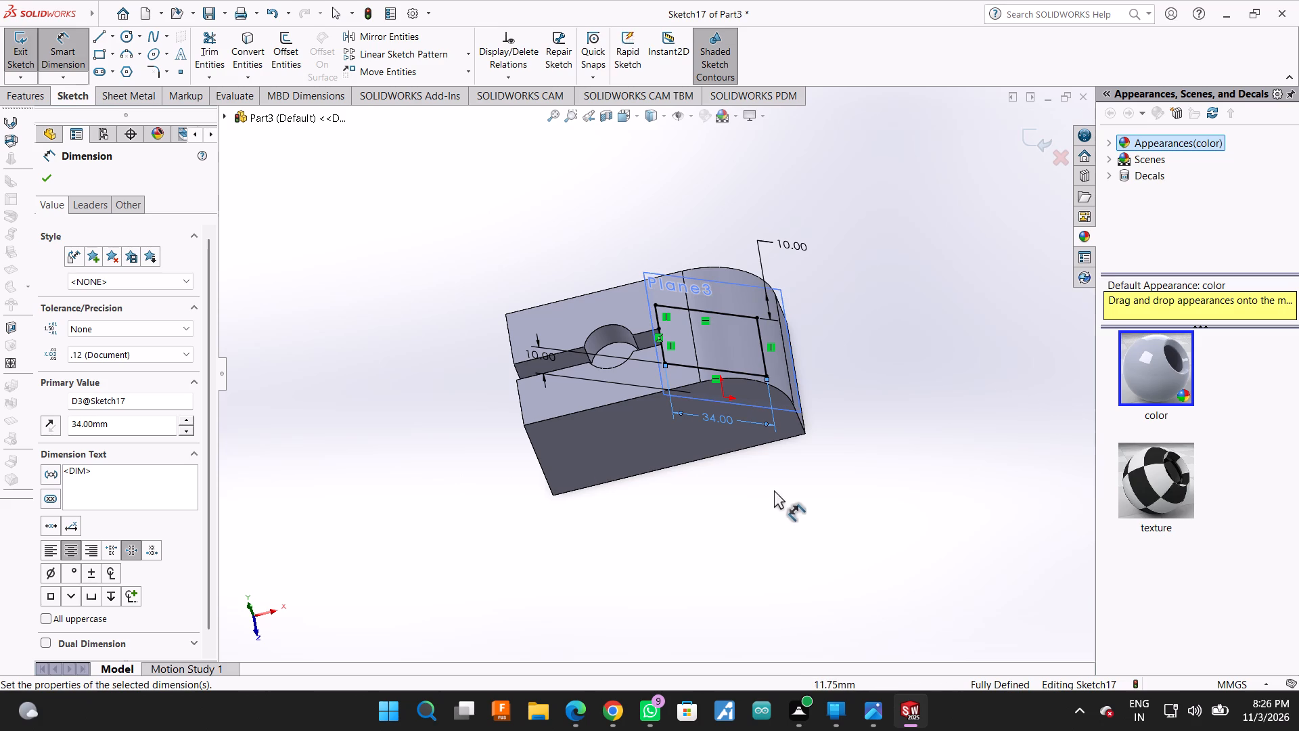
middle_drag(754, 483, 746, 412)
middle_drag(723, 412, 706, 412)
middle_drag(668, 412, 648, 428)
scroll(796, 428, down, 4)
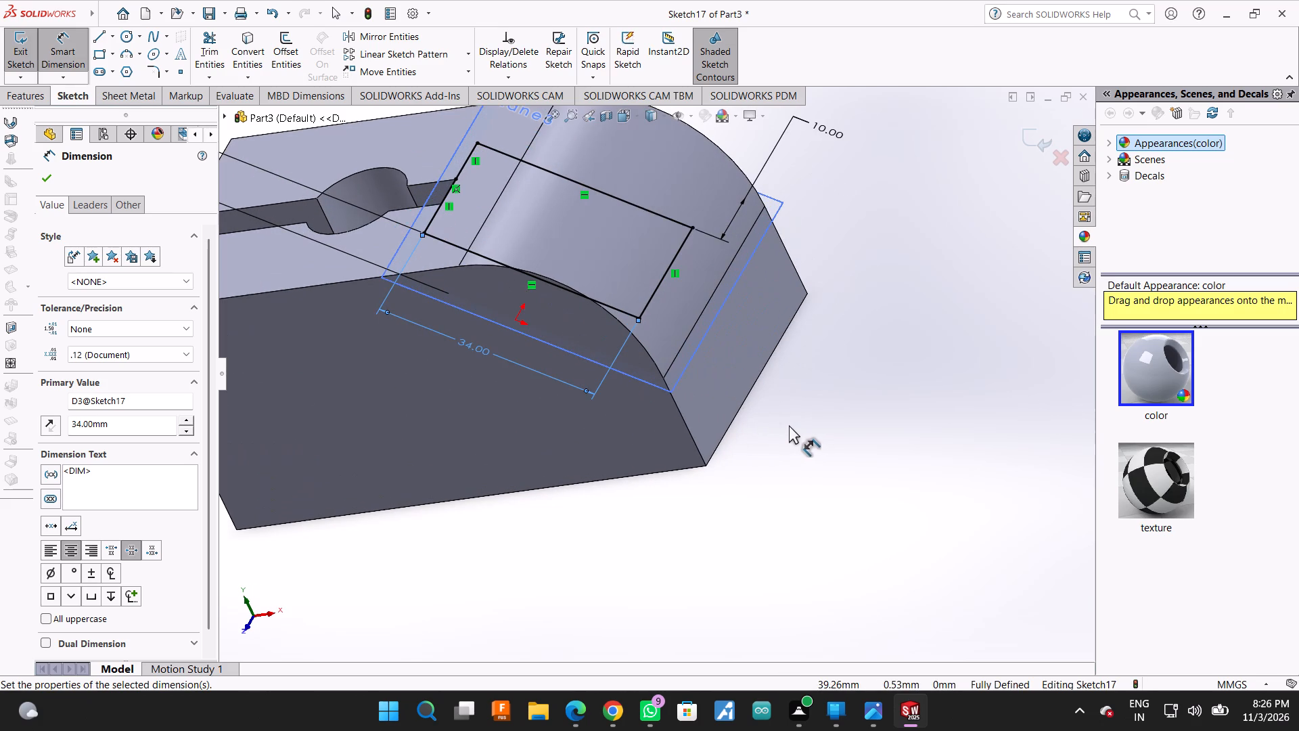
scroll(651, 500, up, 1)
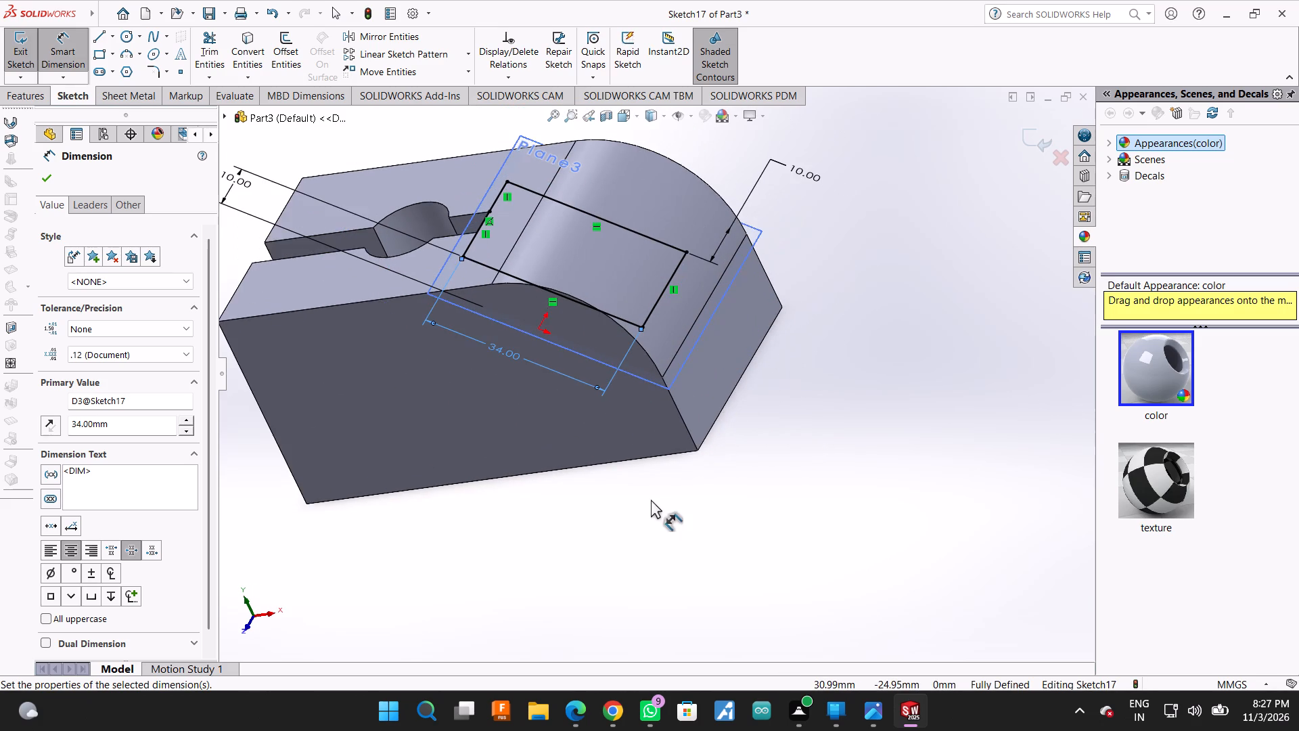
middle_drag(653, 500, 708, 470)
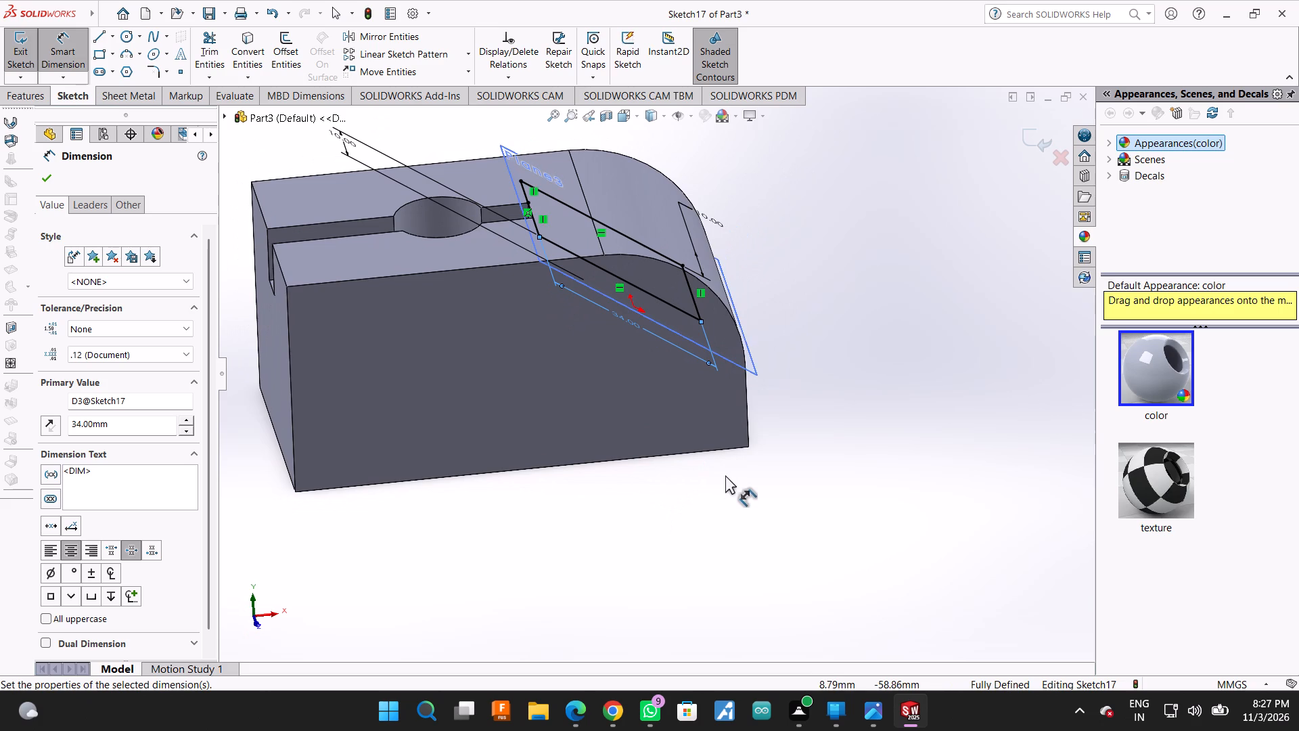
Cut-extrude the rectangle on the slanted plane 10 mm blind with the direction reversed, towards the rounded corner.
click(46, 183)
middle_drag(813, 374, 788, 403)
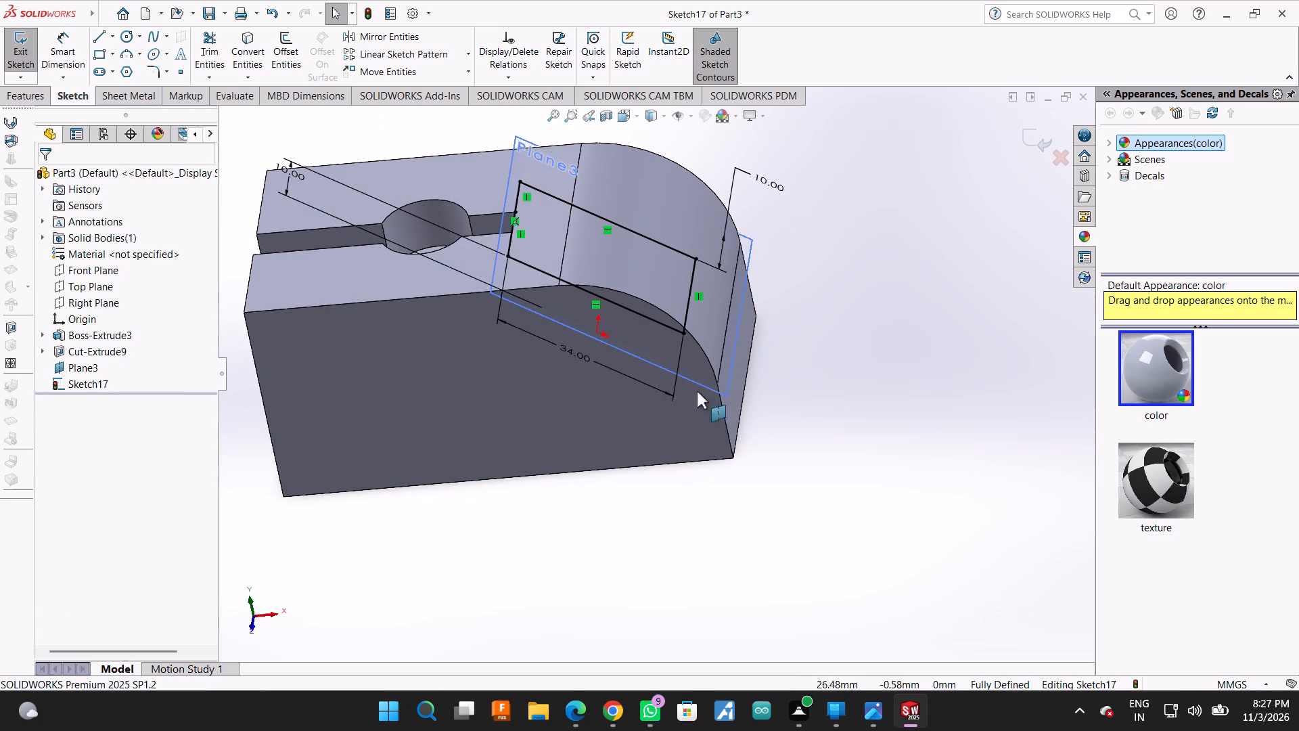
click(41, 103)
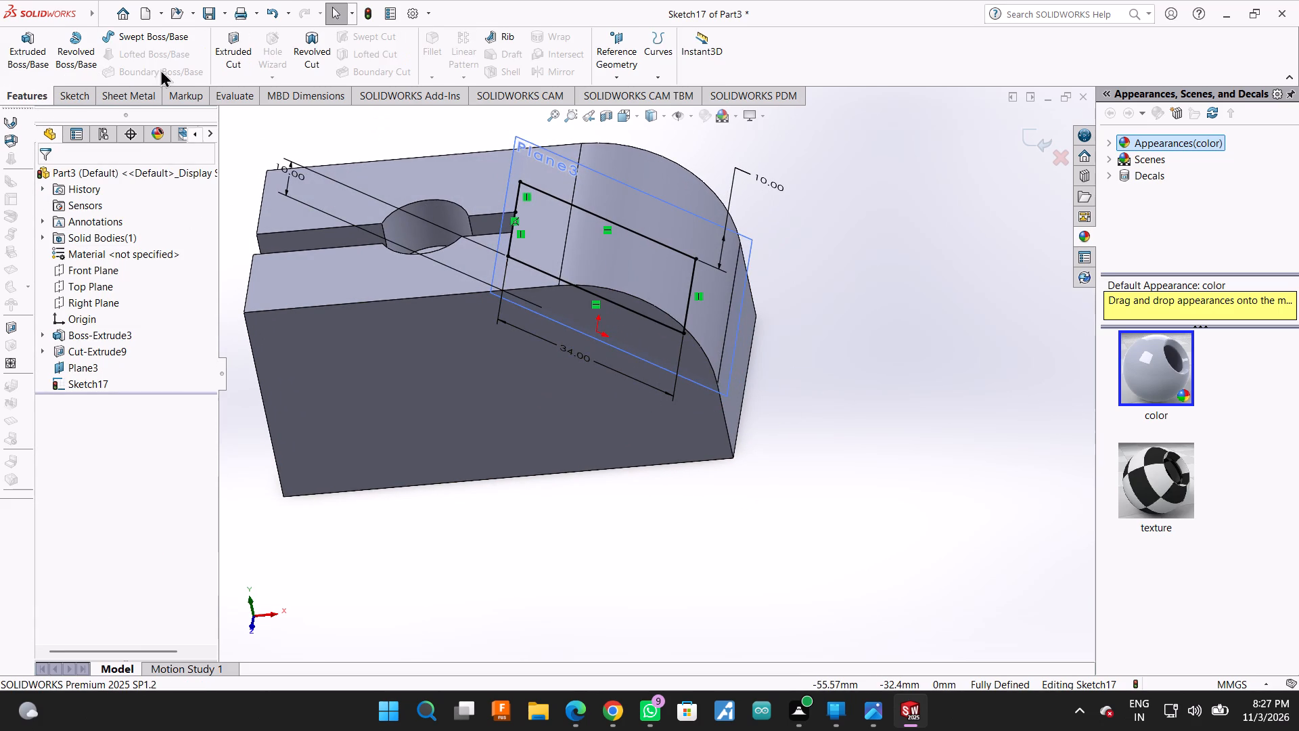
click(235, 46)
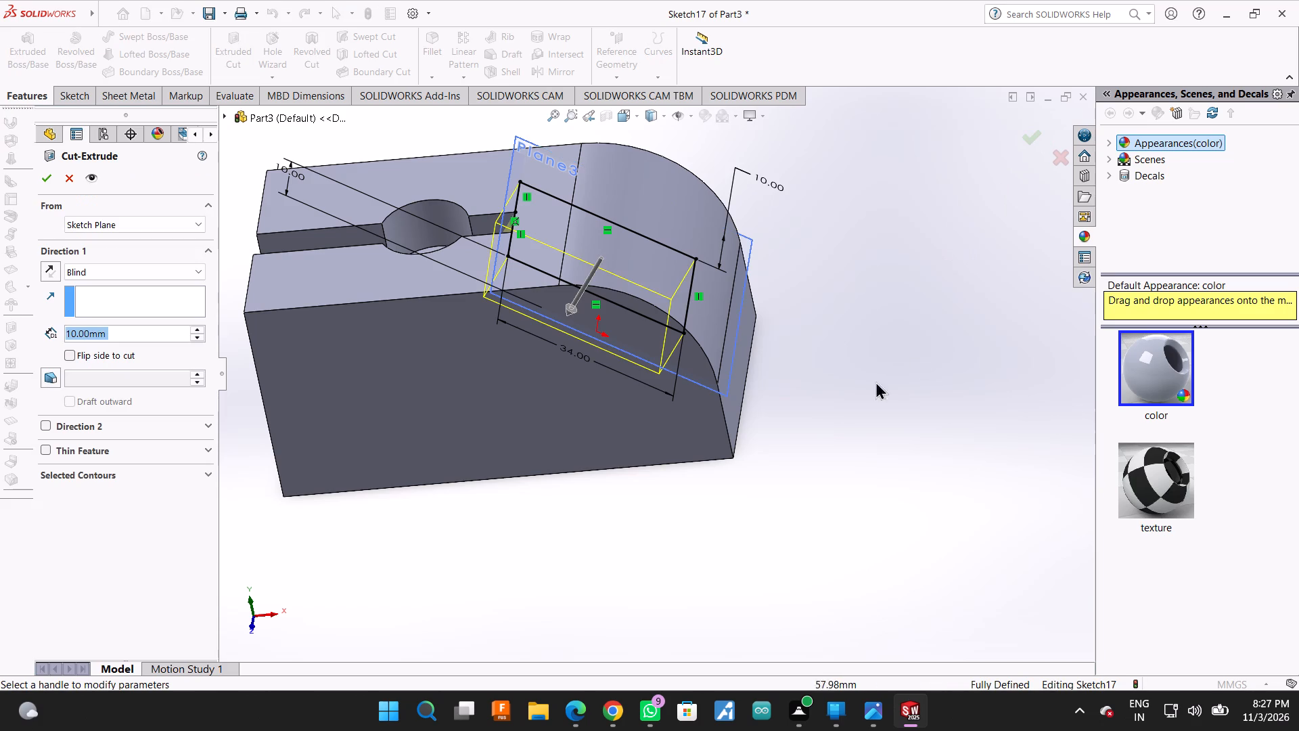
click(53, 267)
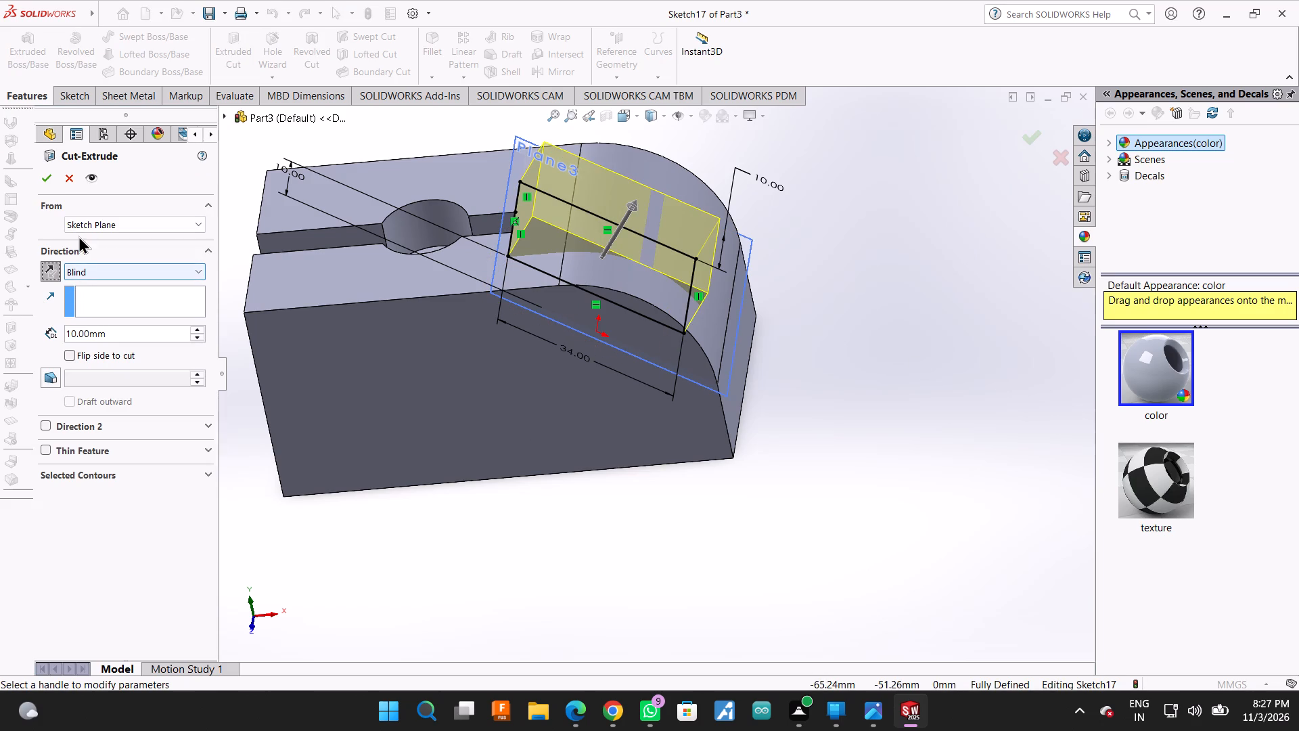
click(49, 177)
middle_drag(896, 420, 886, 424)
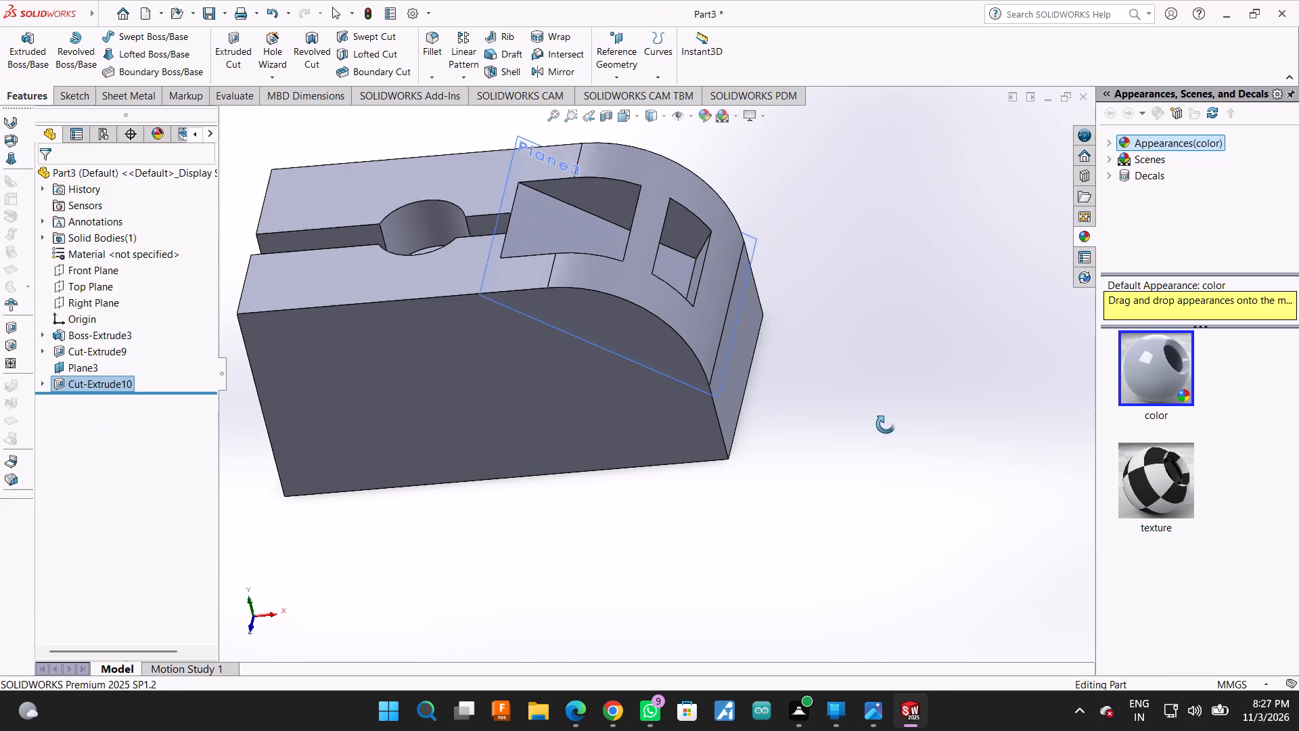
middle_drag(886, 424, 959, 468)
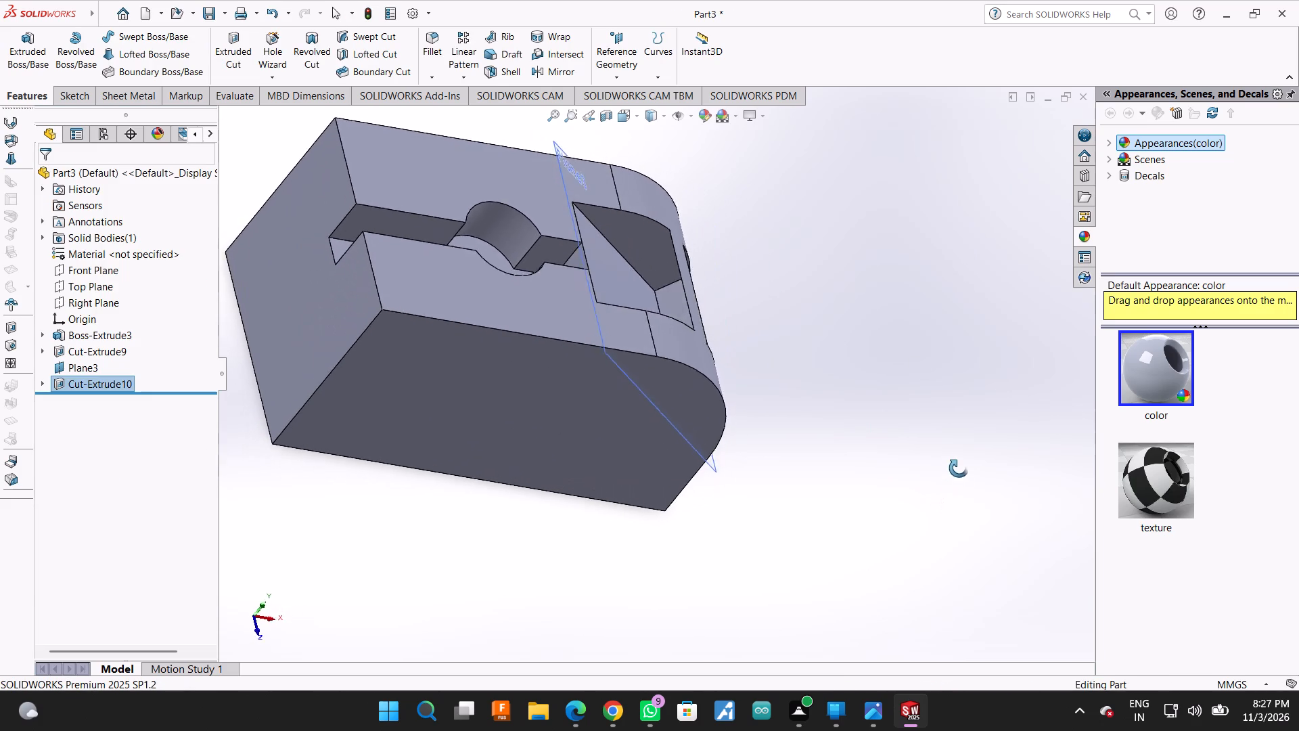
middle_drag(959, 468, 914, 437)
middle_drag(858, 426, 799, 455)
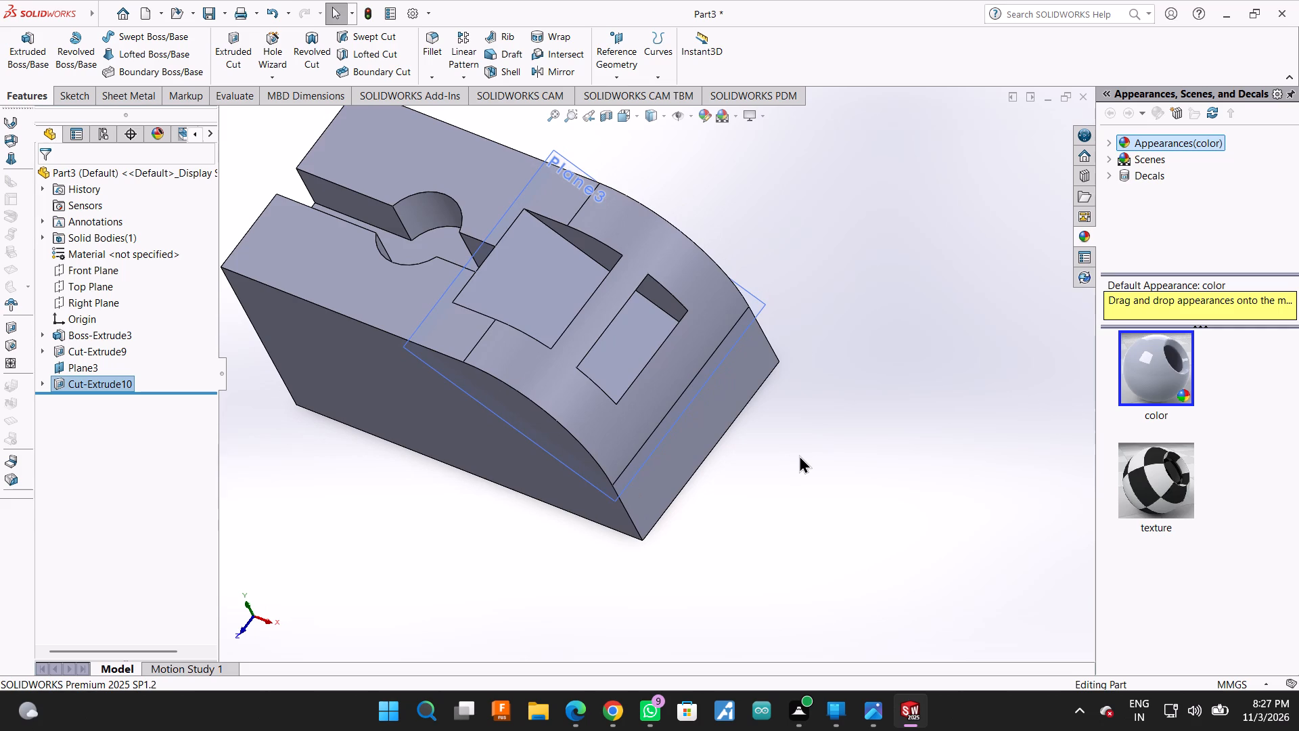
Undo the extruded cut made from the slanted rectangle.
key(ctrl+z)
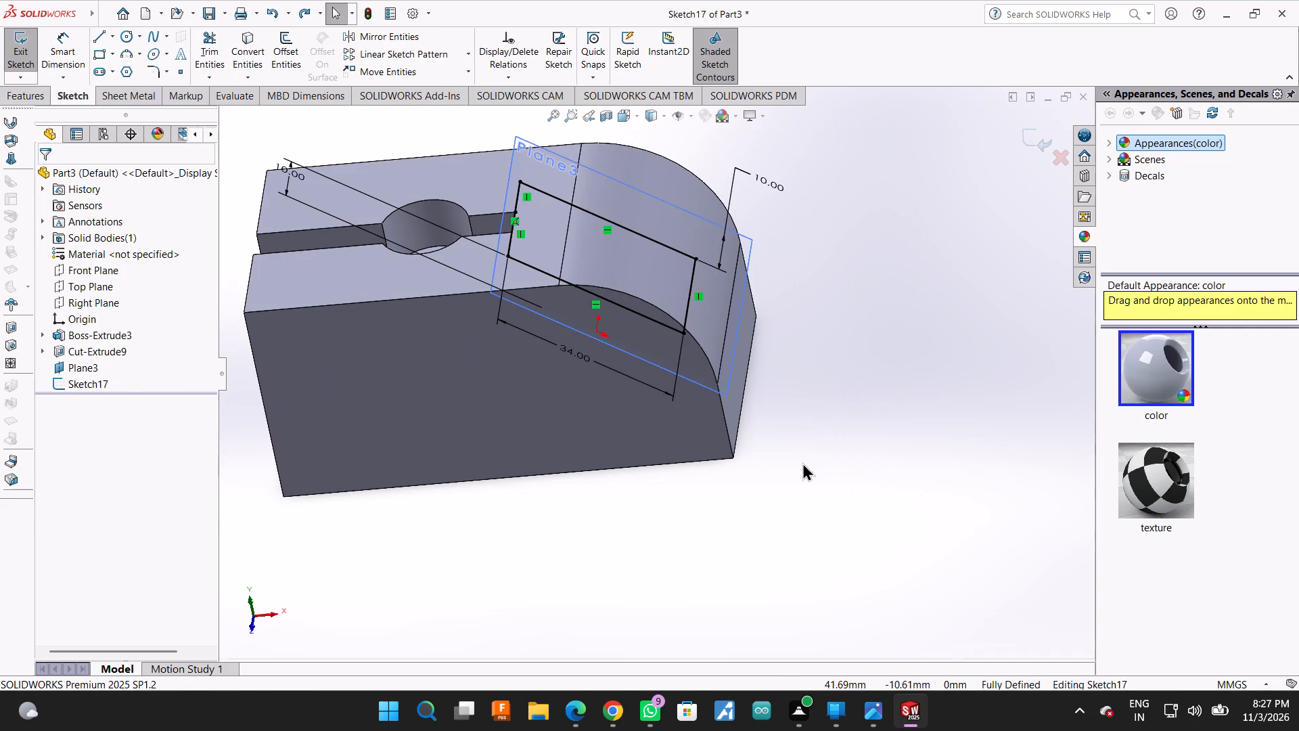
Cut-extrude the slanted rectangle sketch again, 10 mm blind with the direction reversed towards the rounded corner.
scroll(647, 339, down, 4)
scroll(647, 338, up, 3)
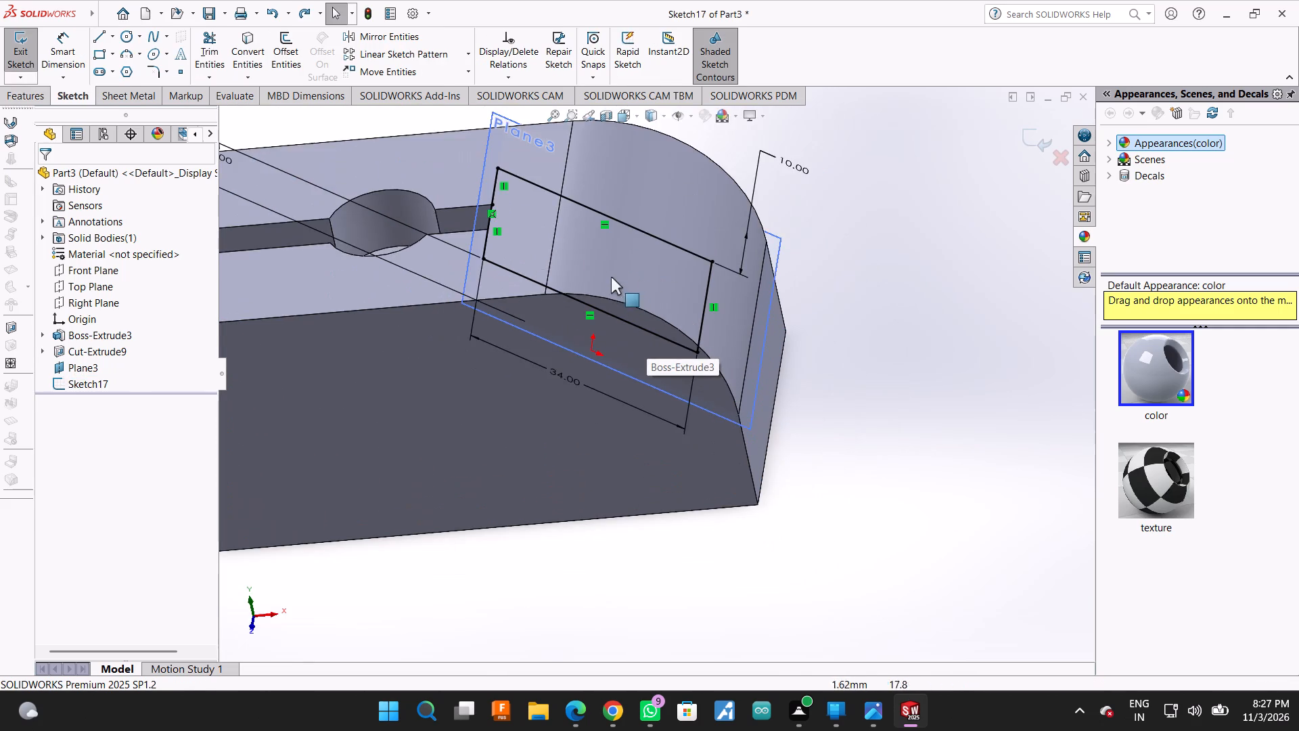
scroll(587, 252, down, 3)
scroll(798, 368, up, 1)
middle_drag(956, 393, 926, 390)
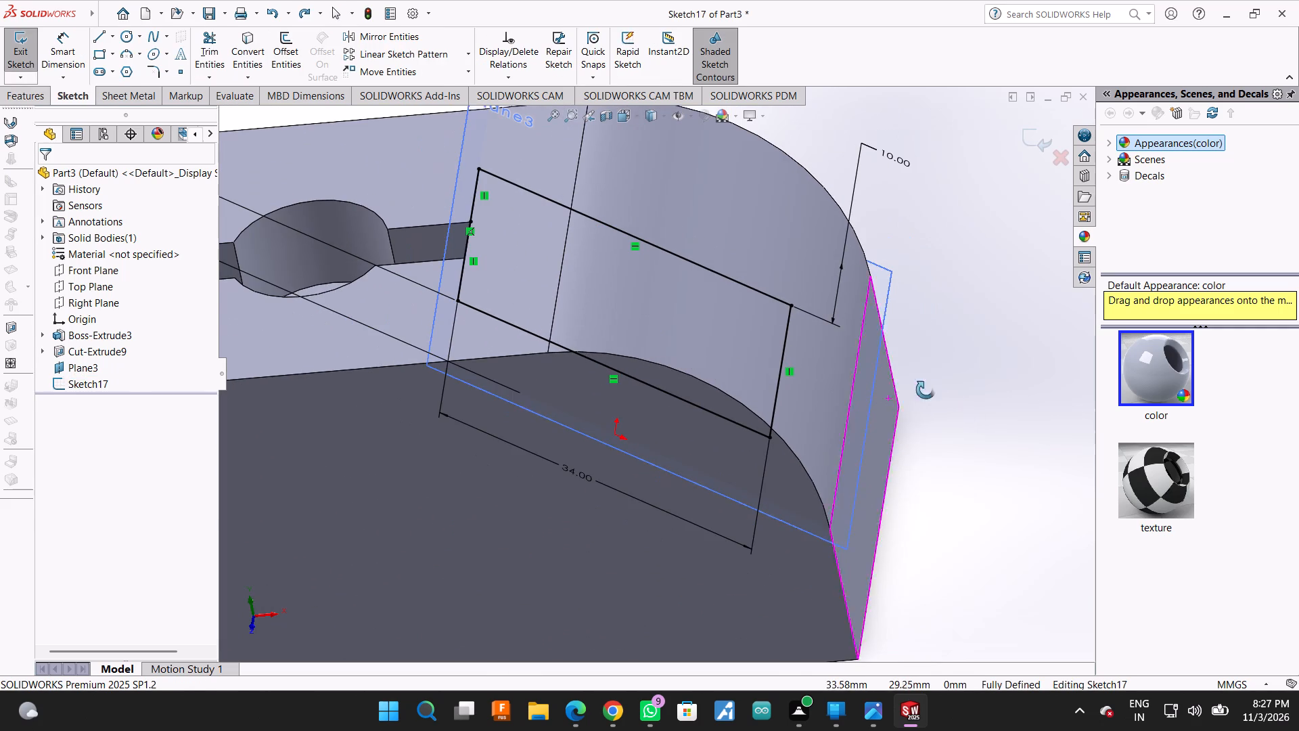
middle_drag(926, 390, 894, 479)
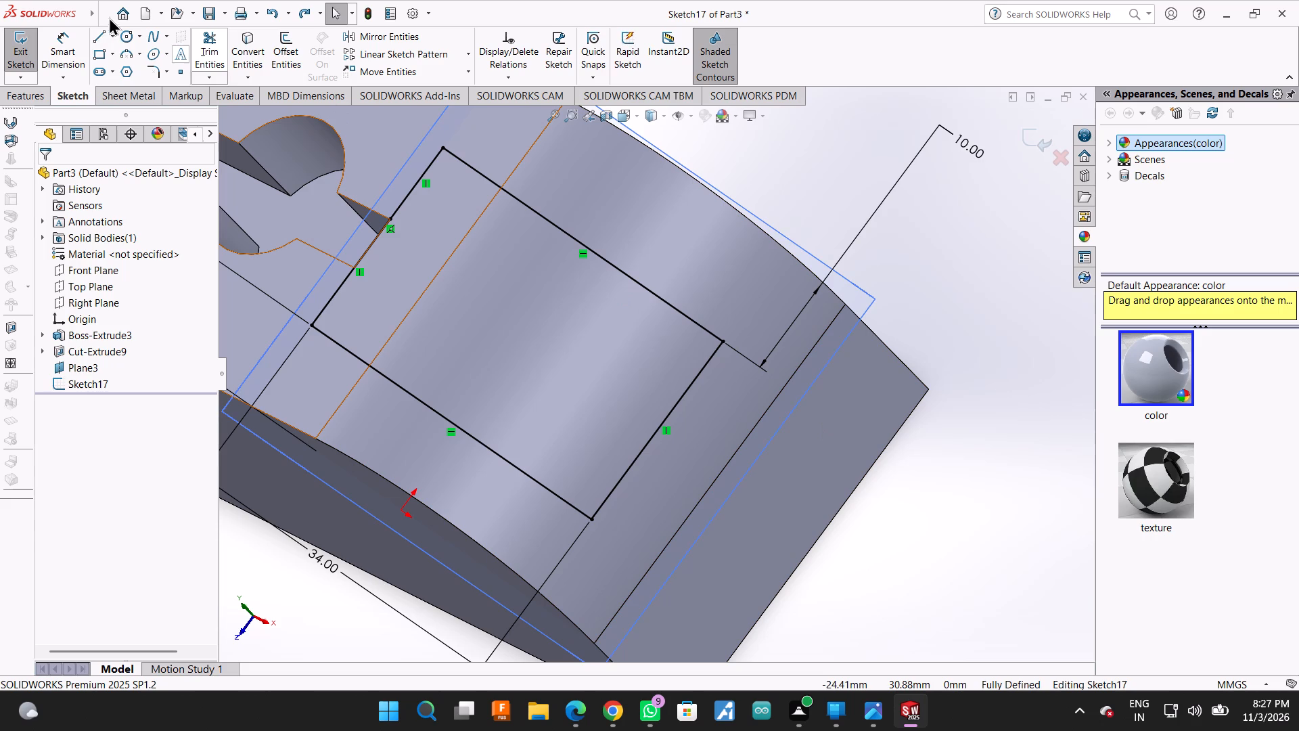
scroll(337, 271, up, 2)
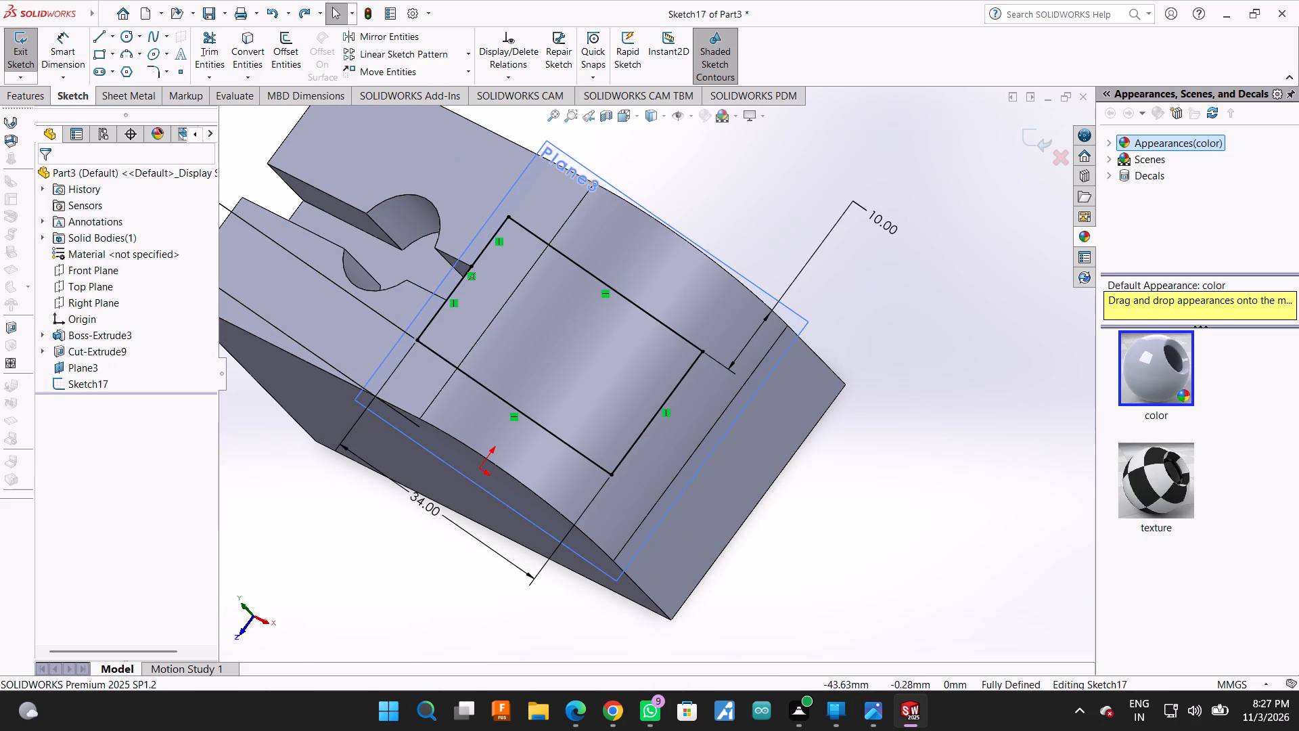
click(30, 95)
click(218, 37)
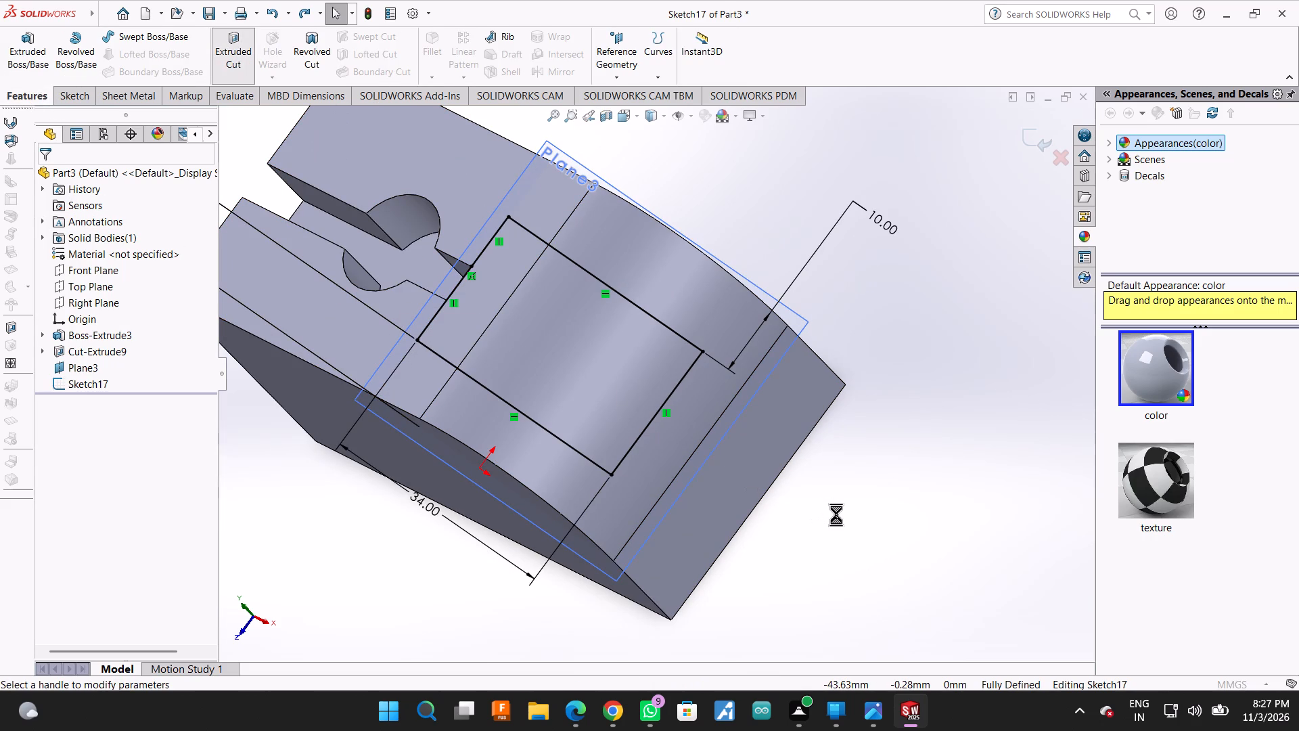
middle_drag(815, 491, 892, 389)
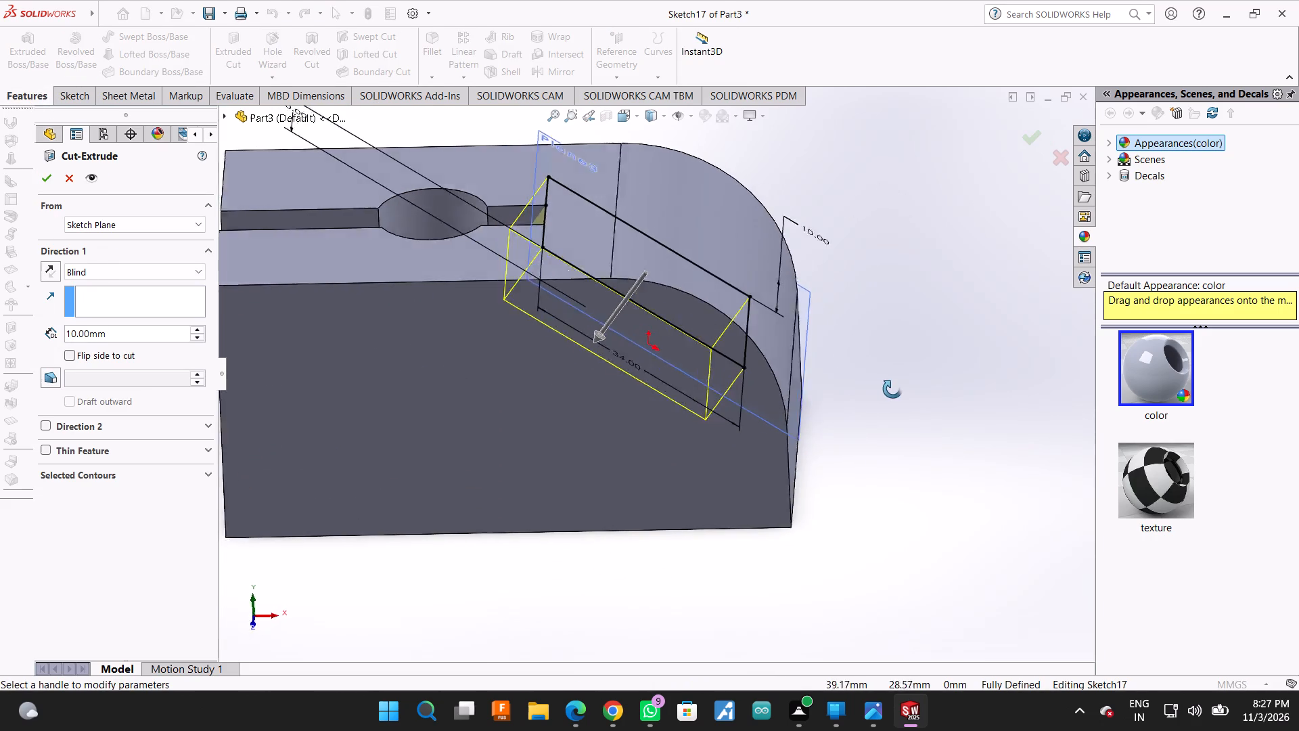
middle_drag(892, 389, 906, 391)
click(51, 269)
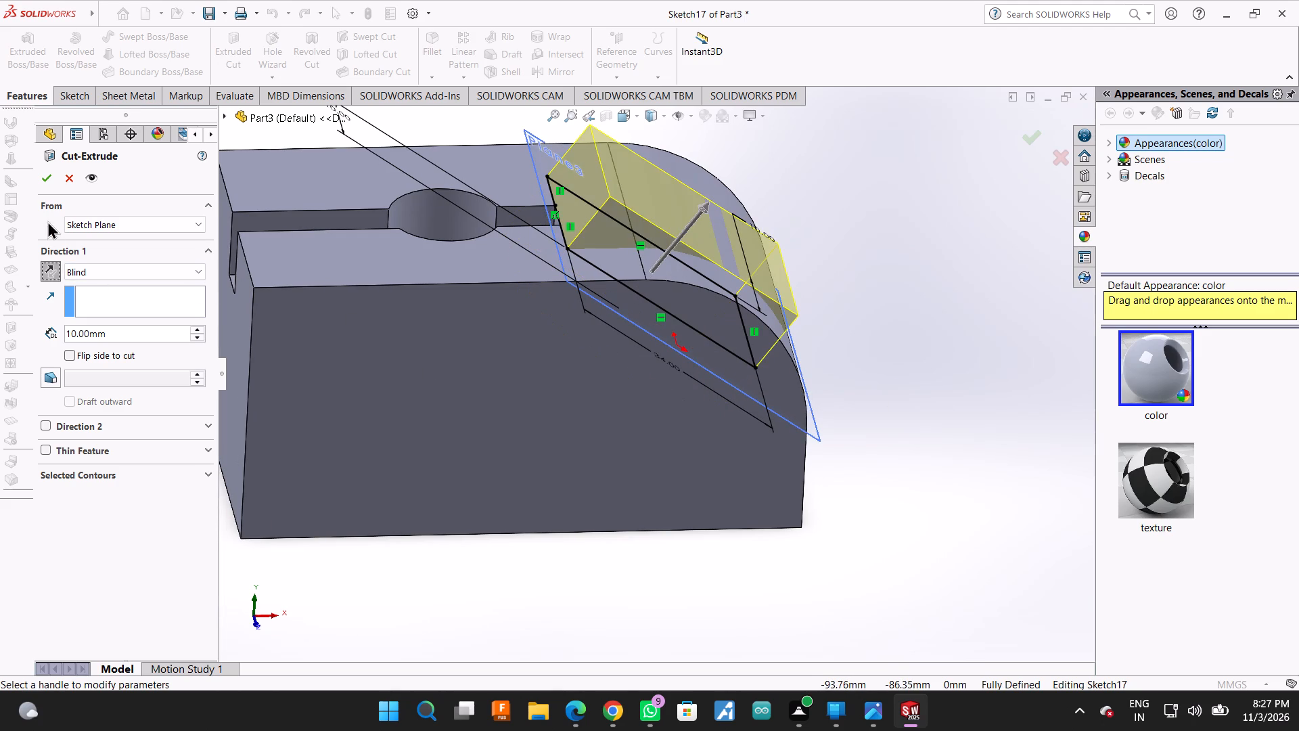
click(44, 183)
Examine from several angles how the new cut passes through the block's top face and rounded corner.
middle_drag(1006, 372, 954, 387)
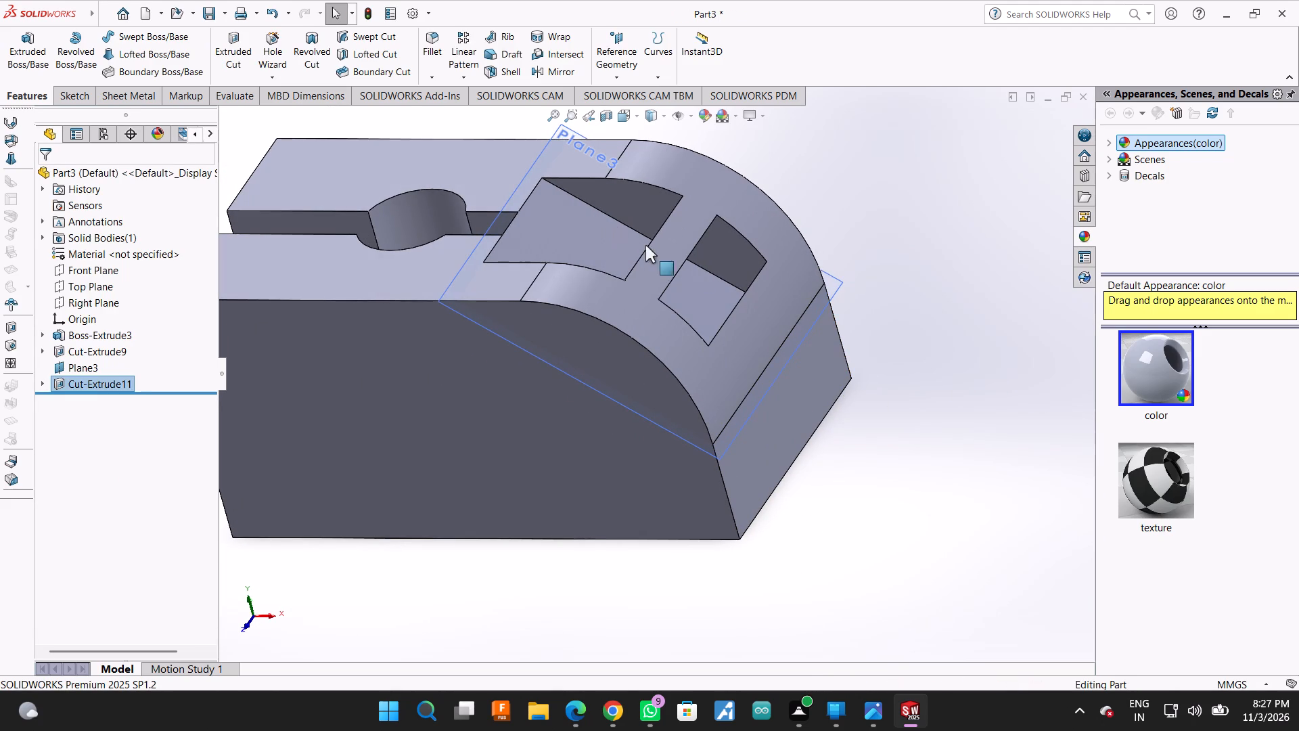
middle_drag(988, 215, 1106, 235)
scroll(997, 217, down, 1)
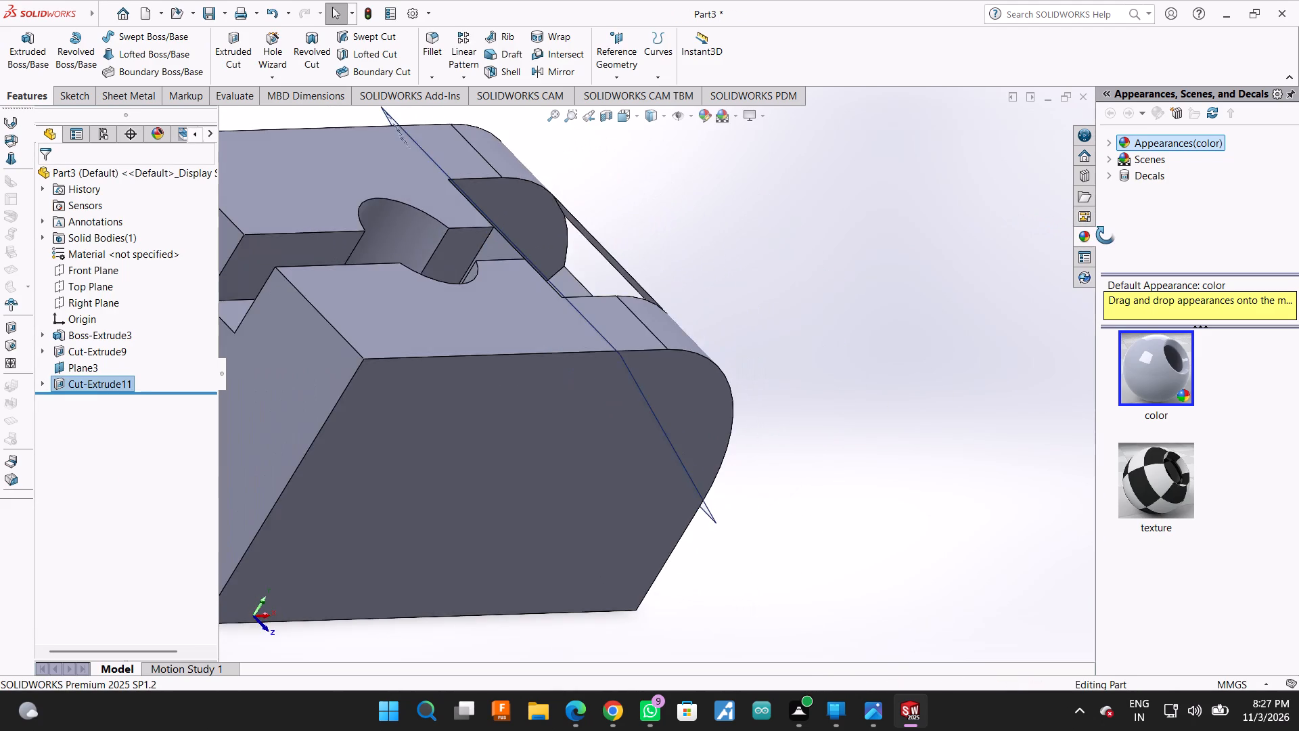
middle_drag(1106, 235, 994, 217)
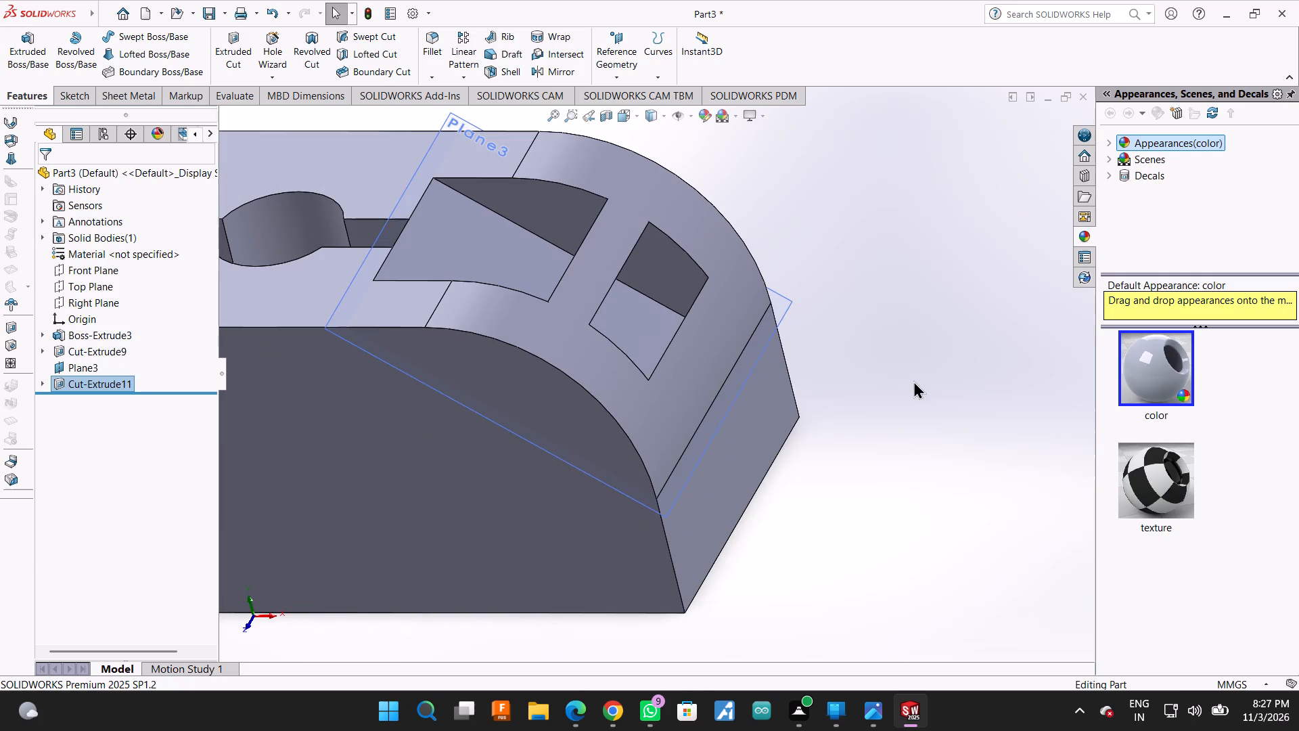
middle_drag(929, 391, 976, 395)
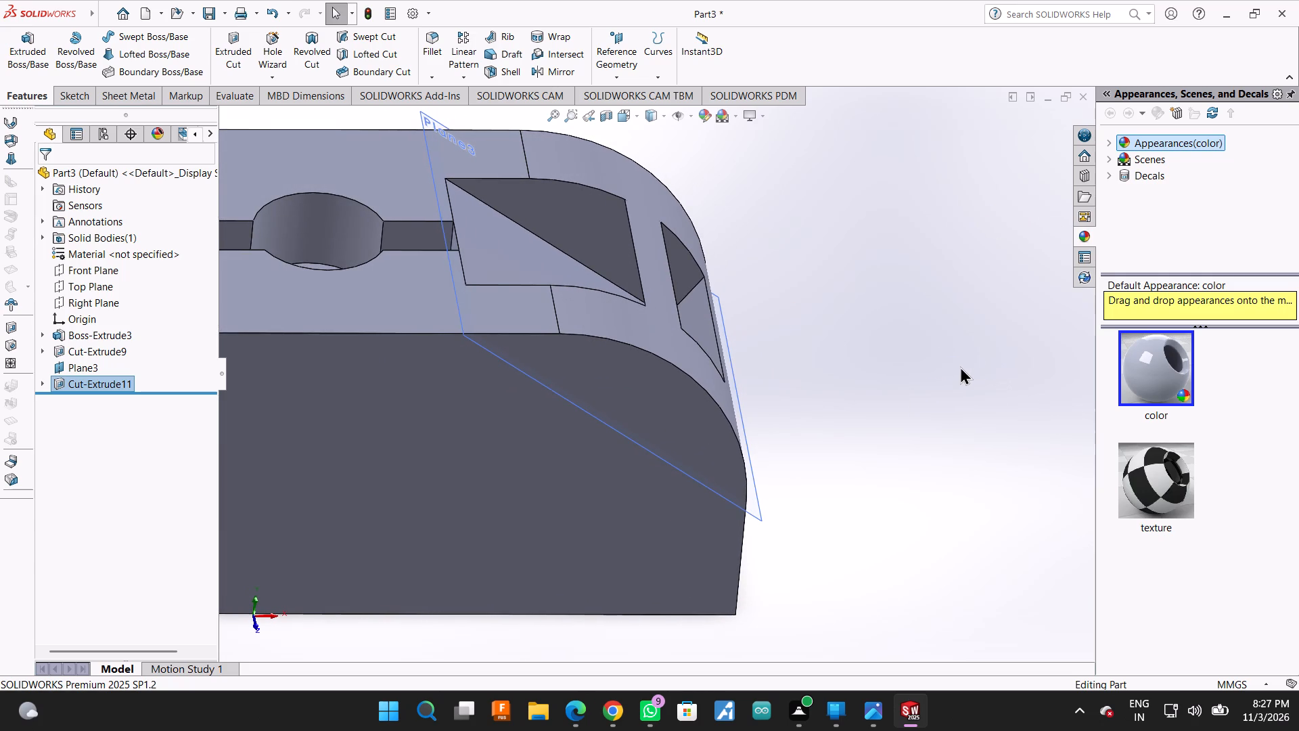
middle_drag(960, 366, 883, 389)
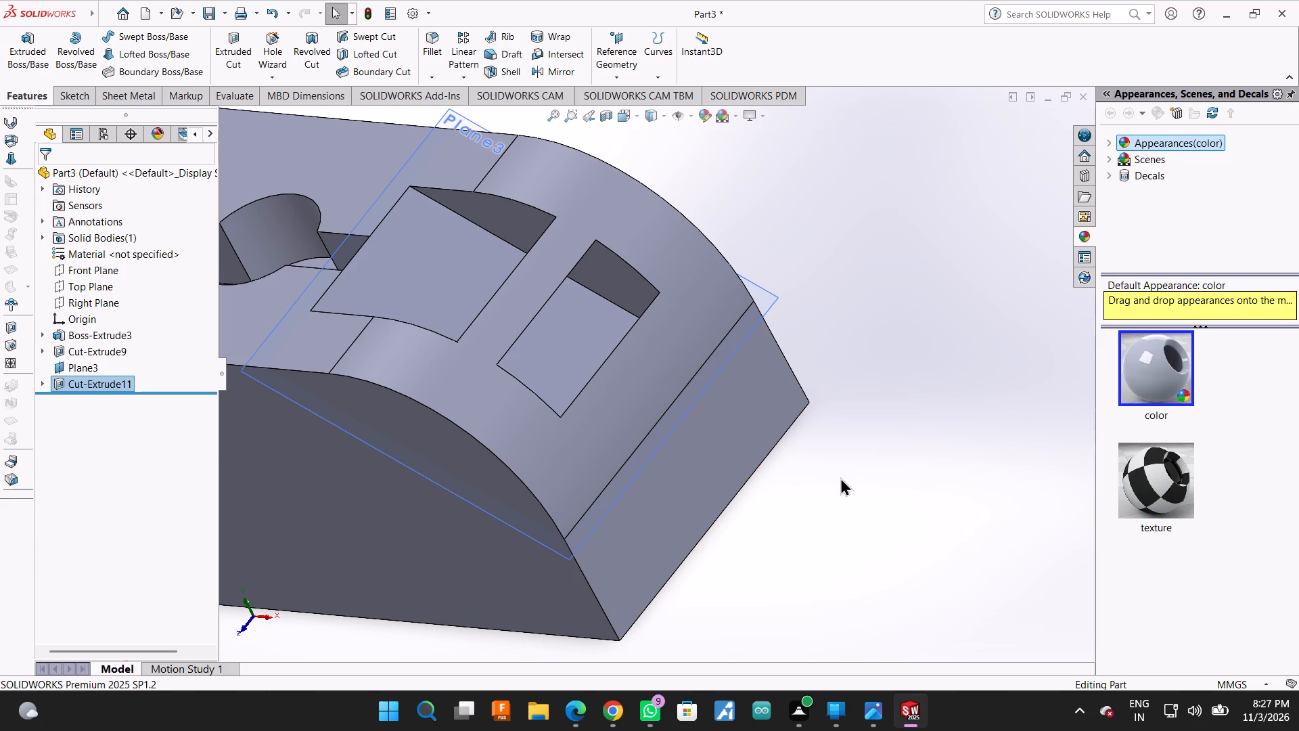
scroll(854, 474, up, 1)
middle_drag(756, 464, 847, 404)
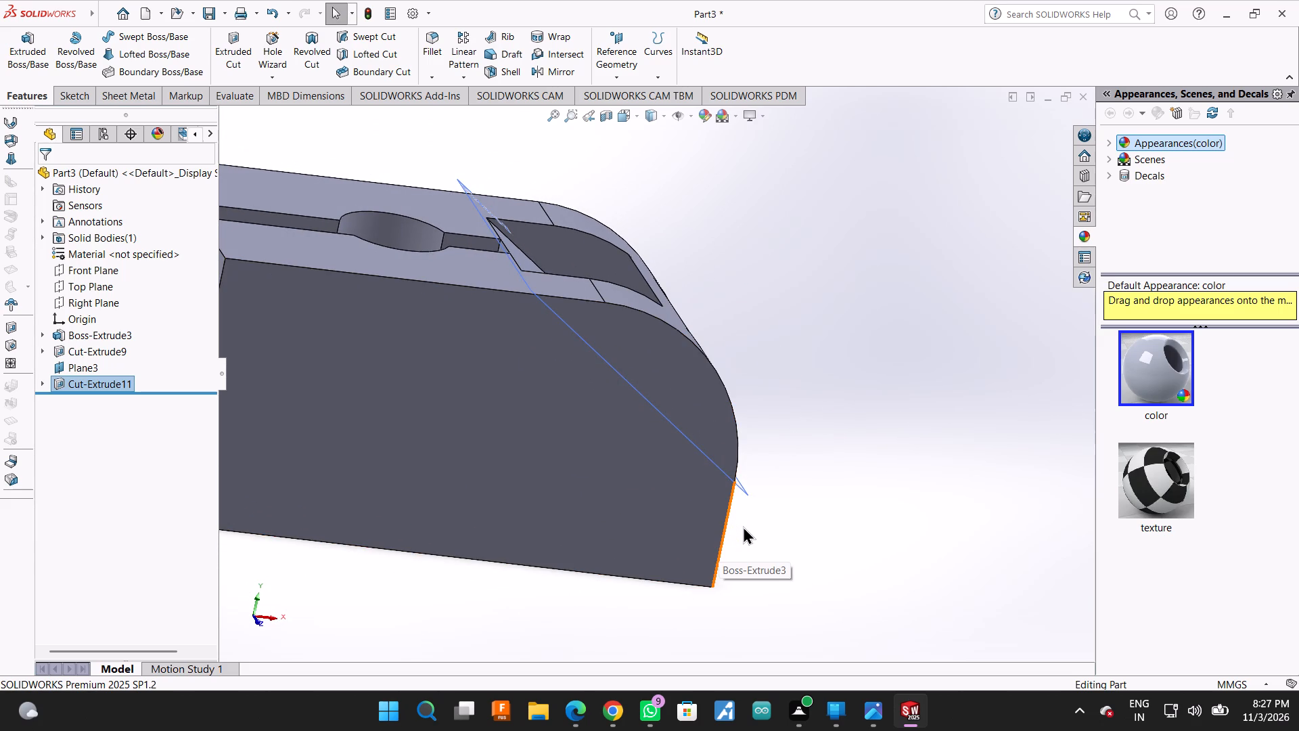
middle_drag(841, 395, 804, 442)
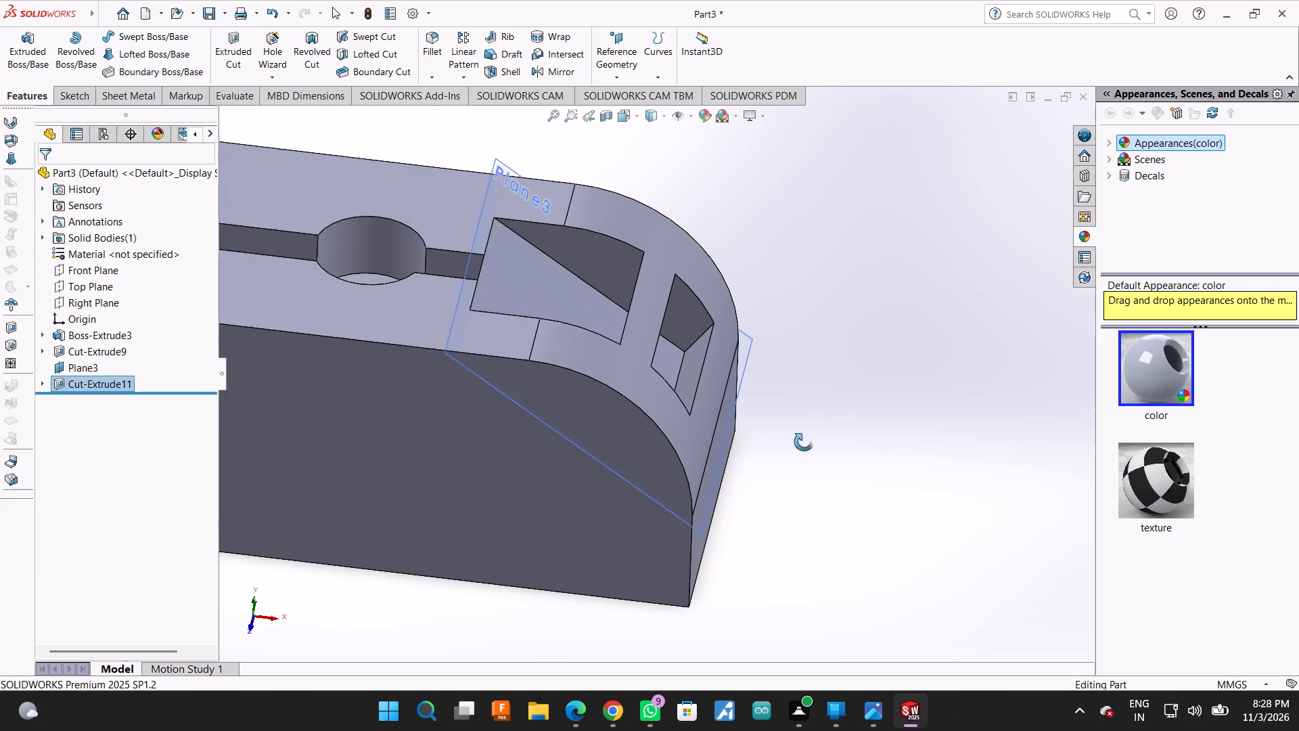
middle_drag(804, 442, 804, 443)
middle_drag(821, 514, 825, 420)
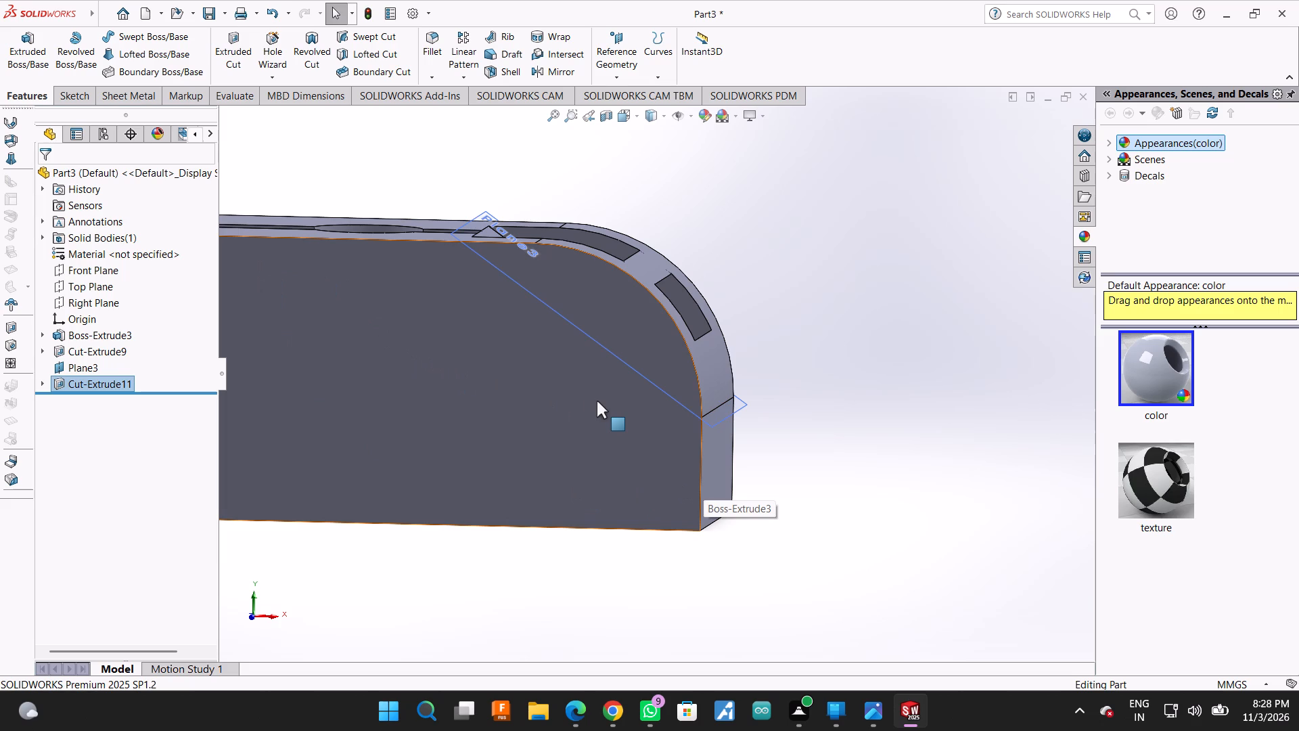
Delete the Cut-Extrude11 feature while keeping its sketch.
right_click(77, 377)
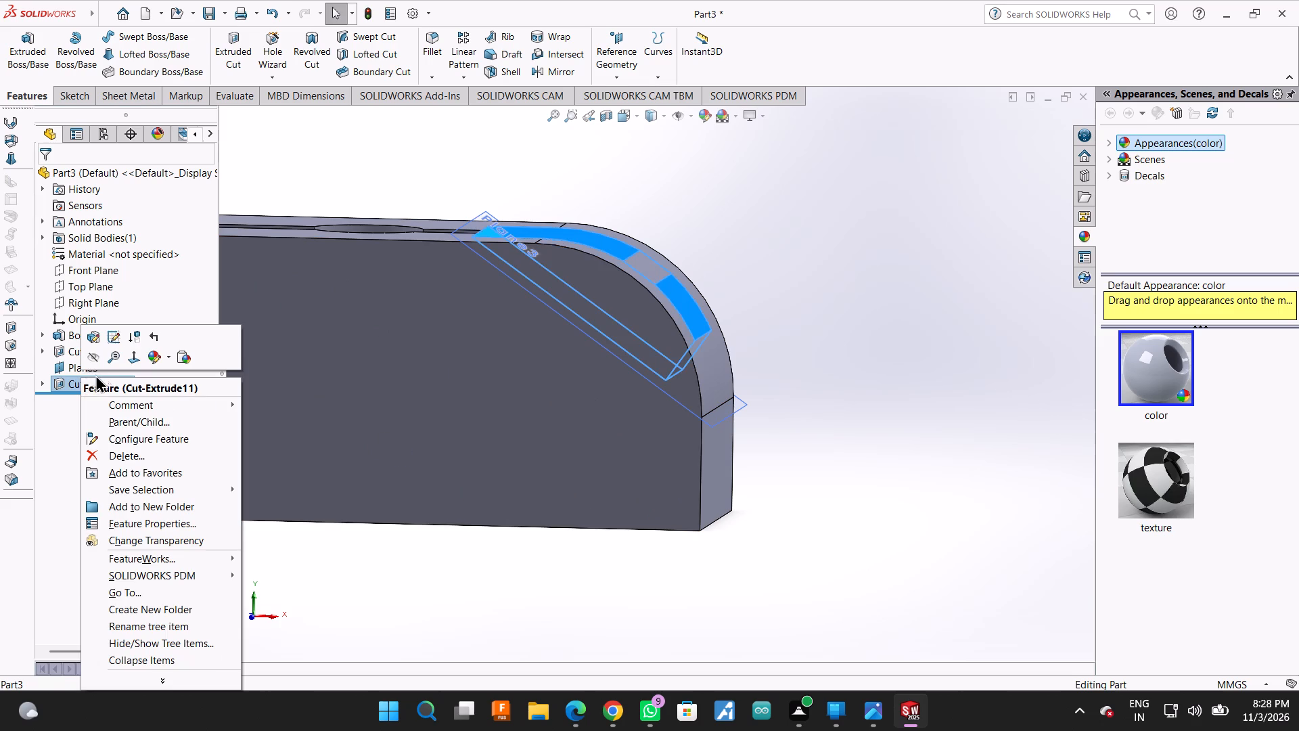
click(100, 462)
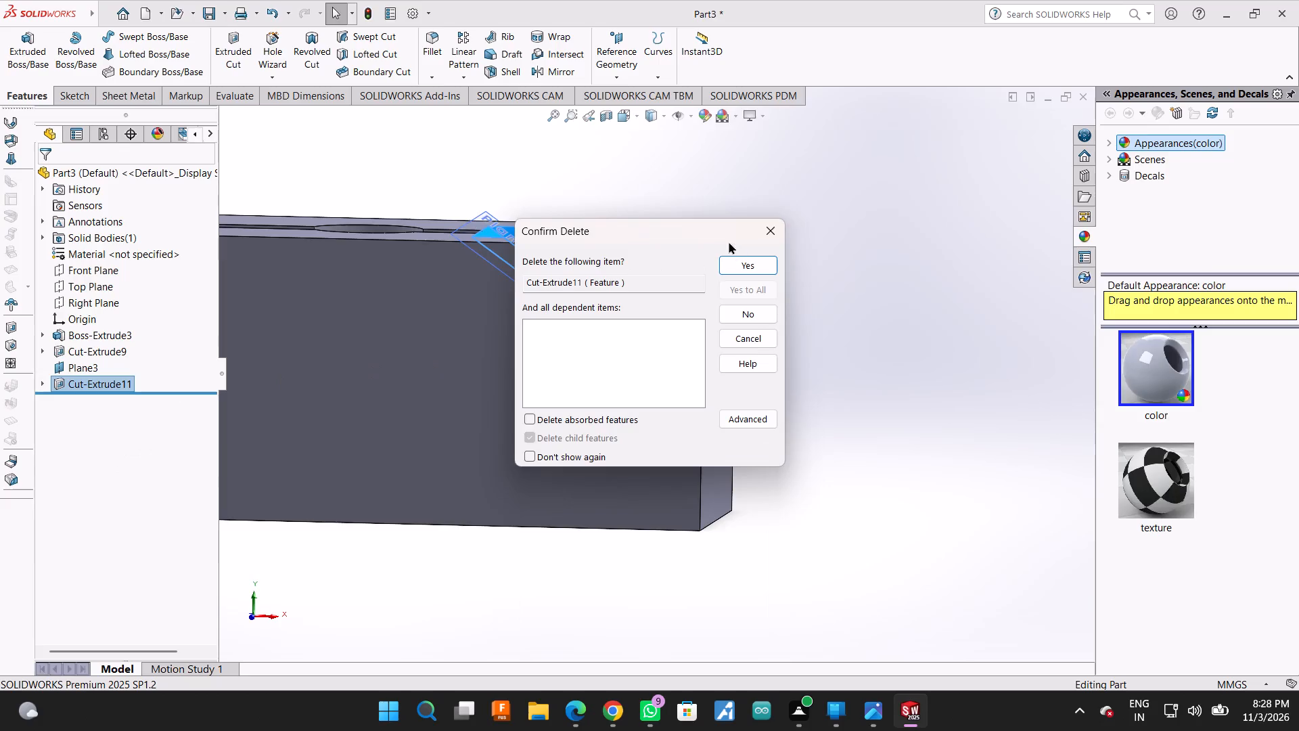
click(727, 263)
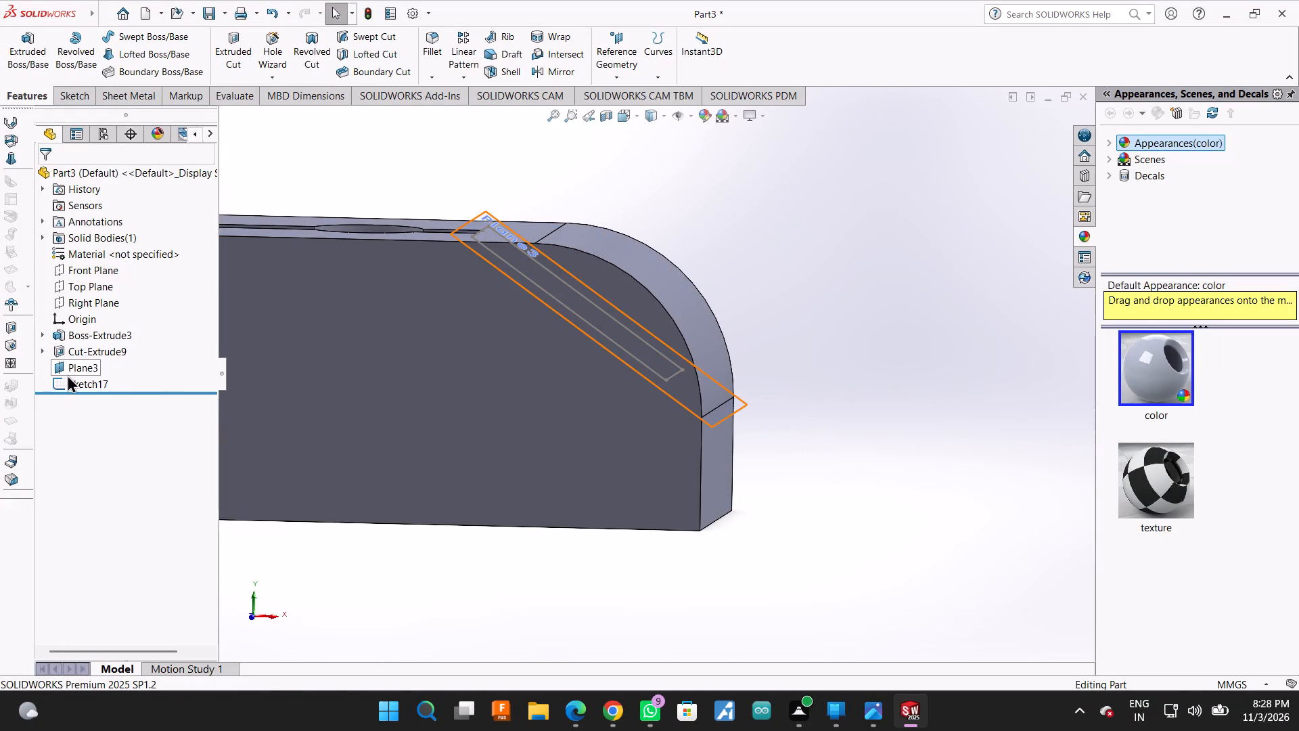
Delete the slanted reference plane Plane3 together with its dependent rectangle sketch.
right_click(67, 374)
click(89, 506)
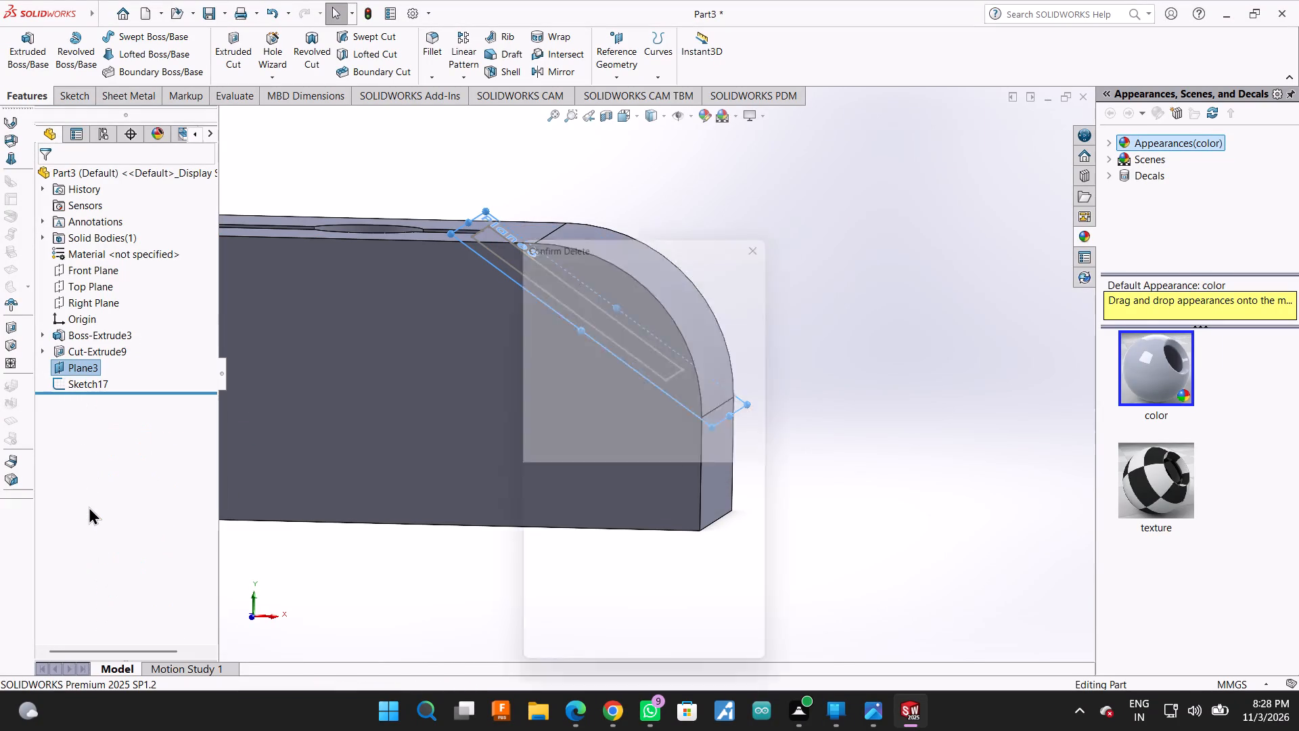
click(740, 260)
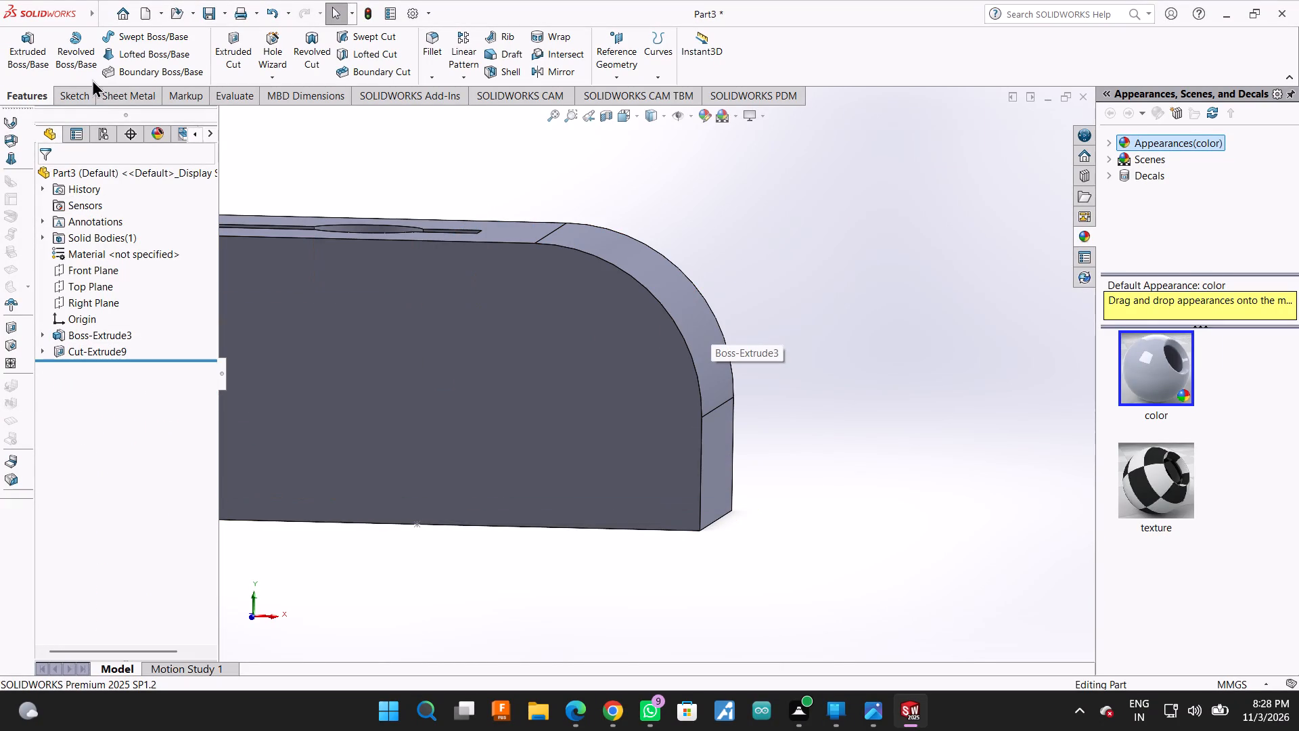
On the block's front face, sketch connected lines: about 47 mm along the top edge, about 46 mm diagonally, about 8 mm down to the bottom corner.
click(468, 324)
click(534, 287)
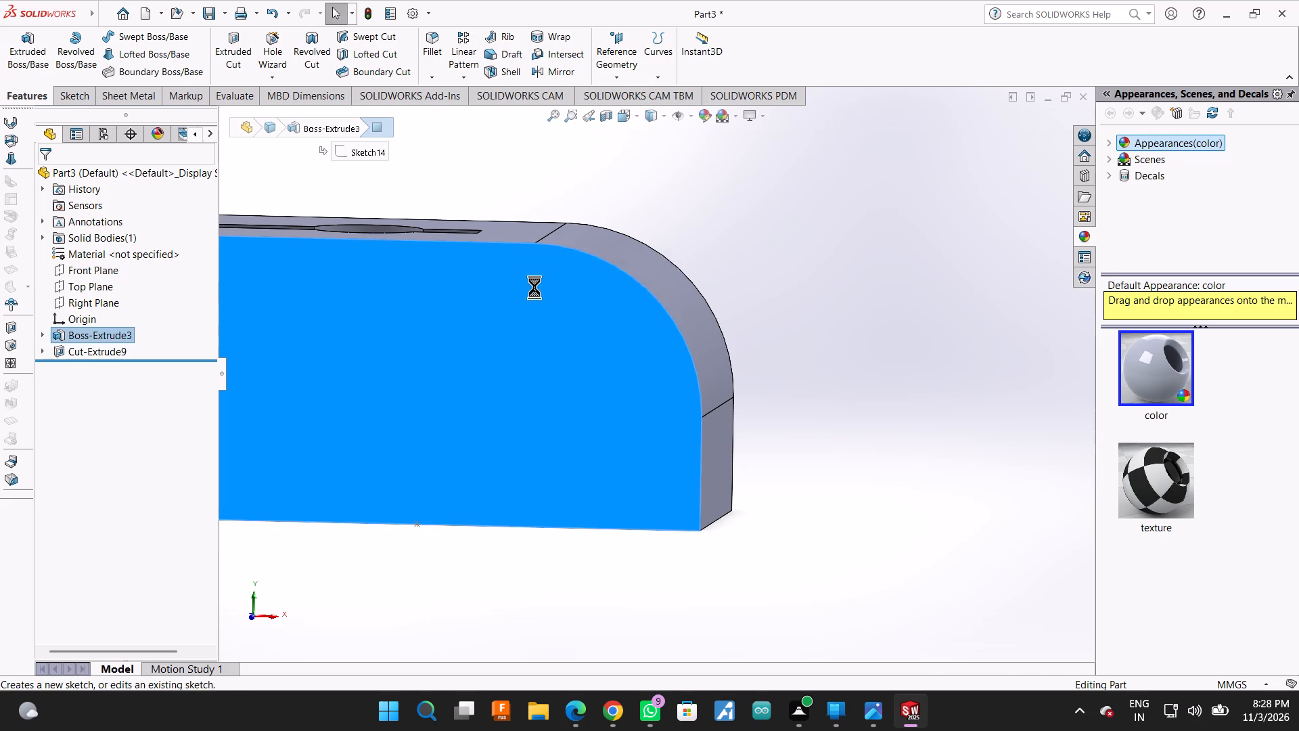
click(95, 42)
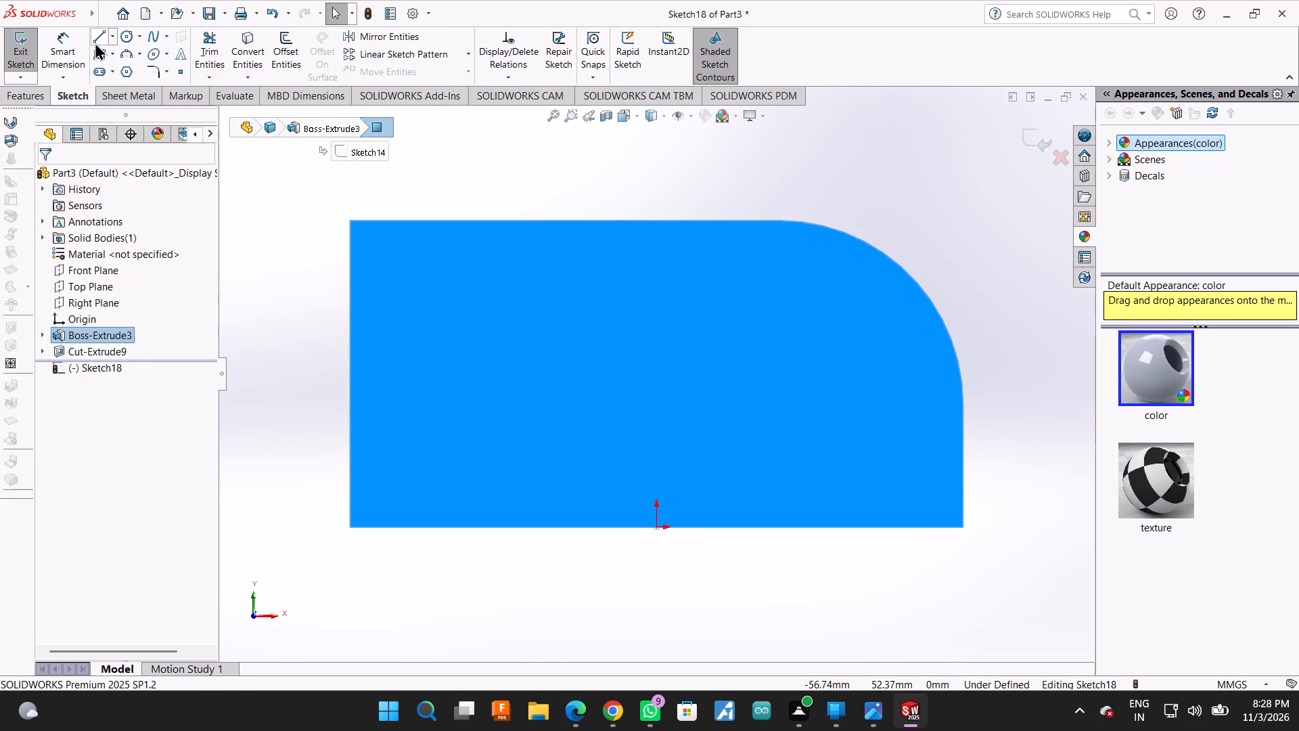
click(348, 221)
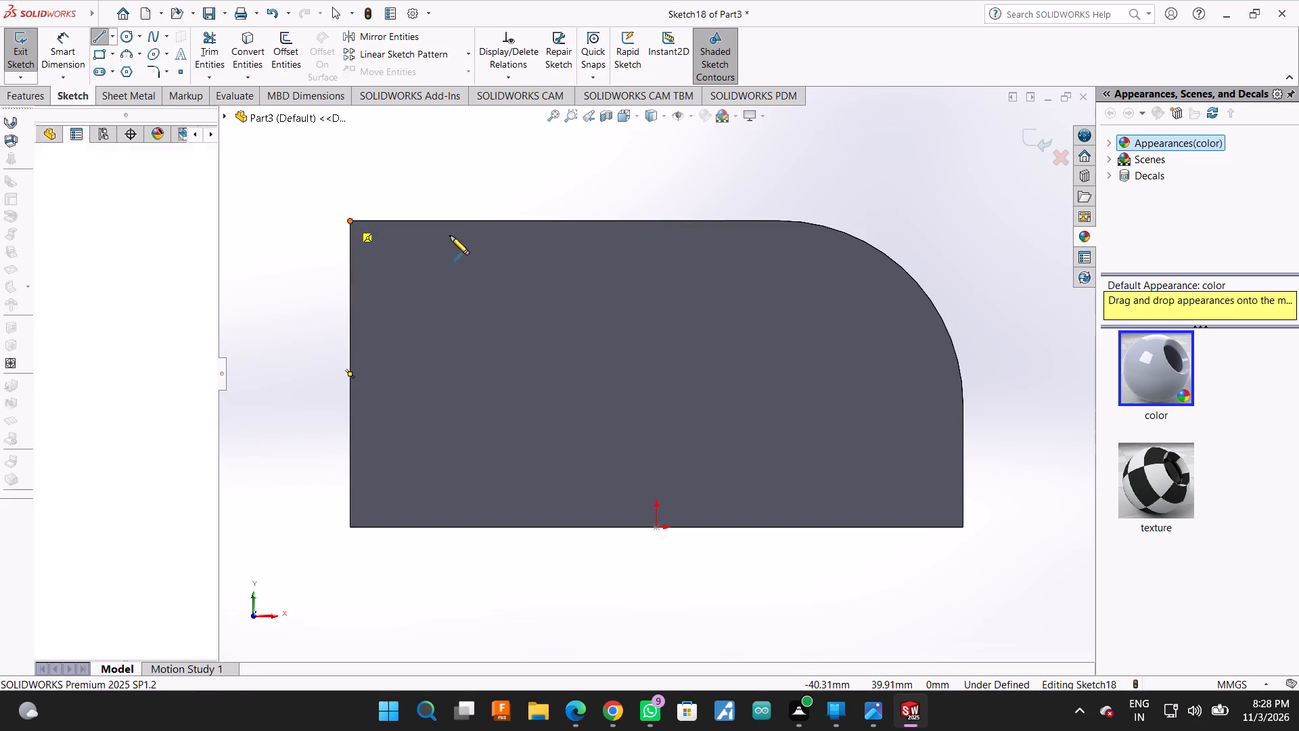
click(710, 221)
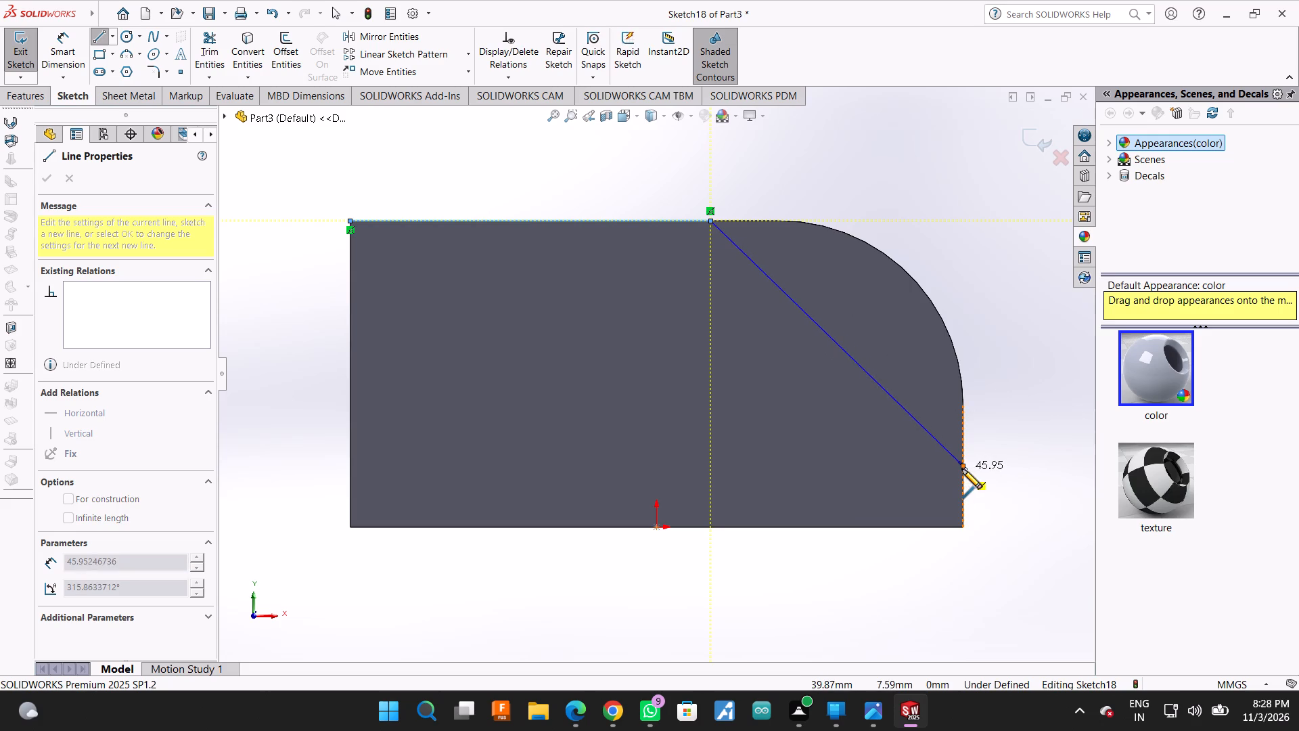
click(962, 469)
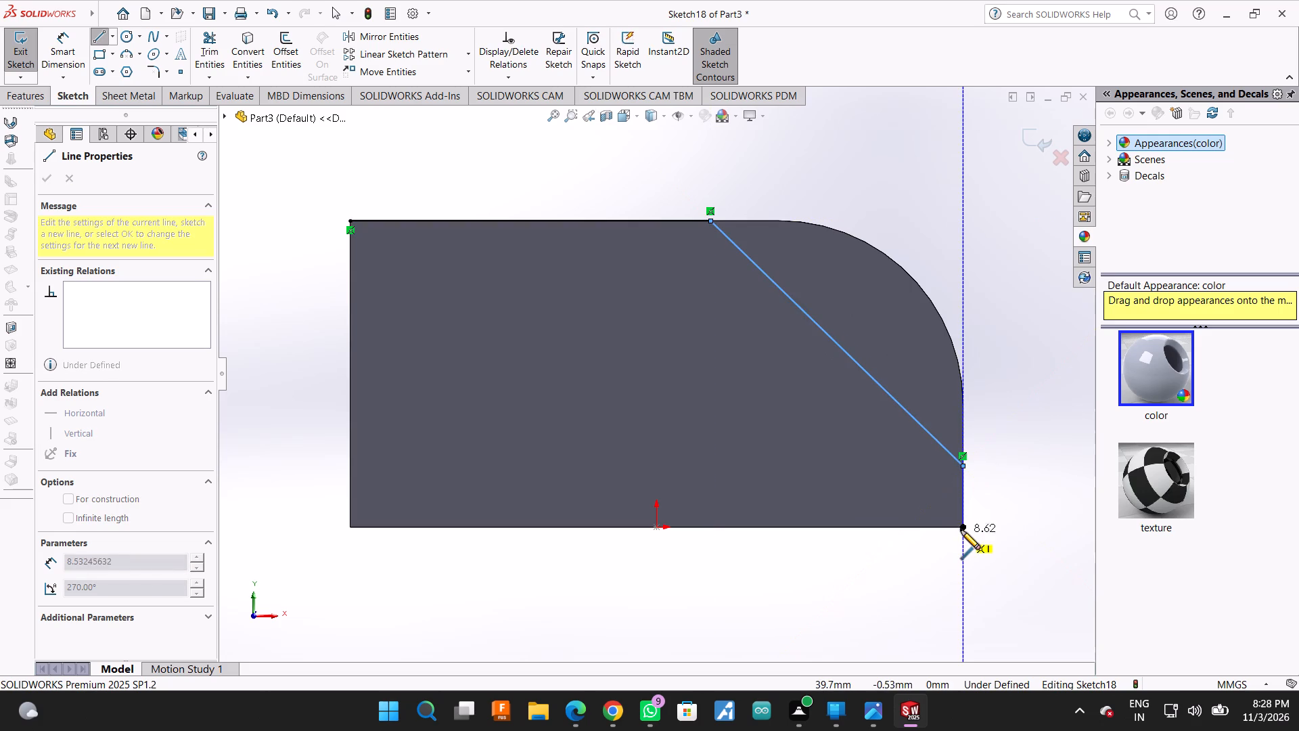
click(961, 527)
key(Escape)
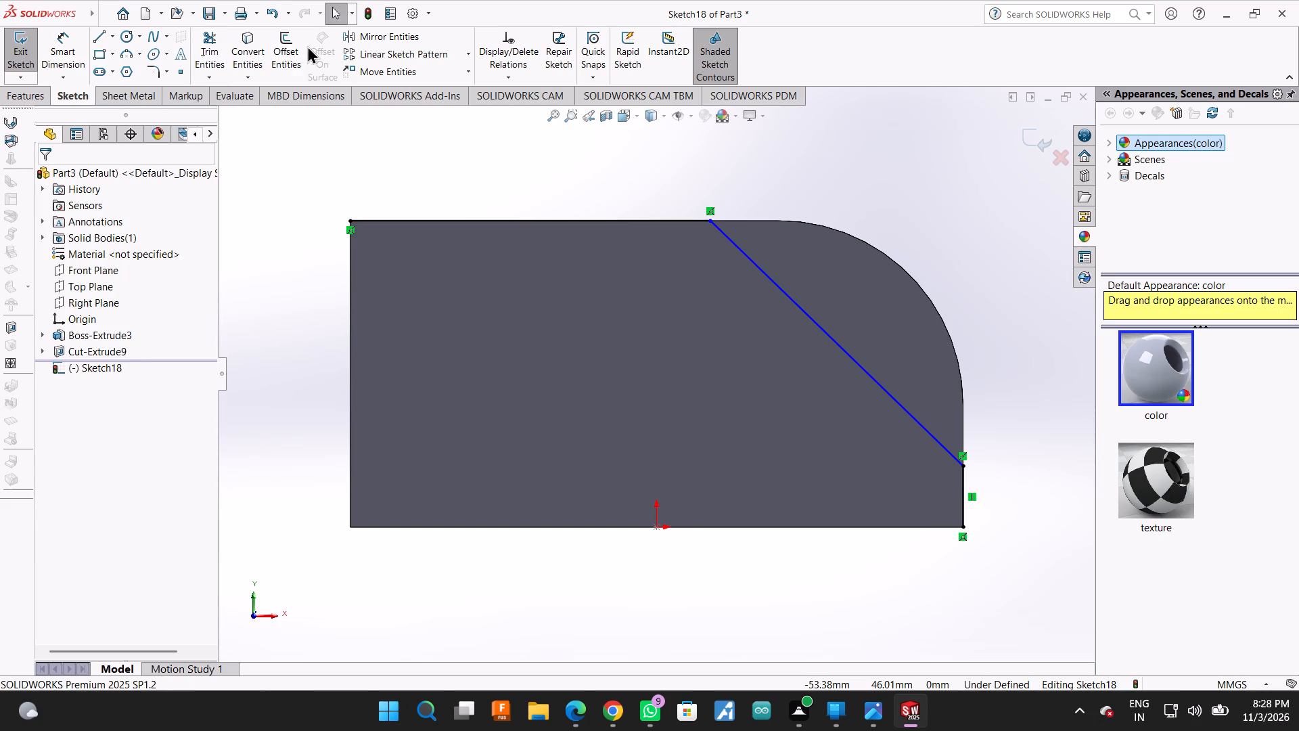
Dimension the sketched line along the block's top edge and set its length to 46 mm.
click(53, 36)
click(530, 223)
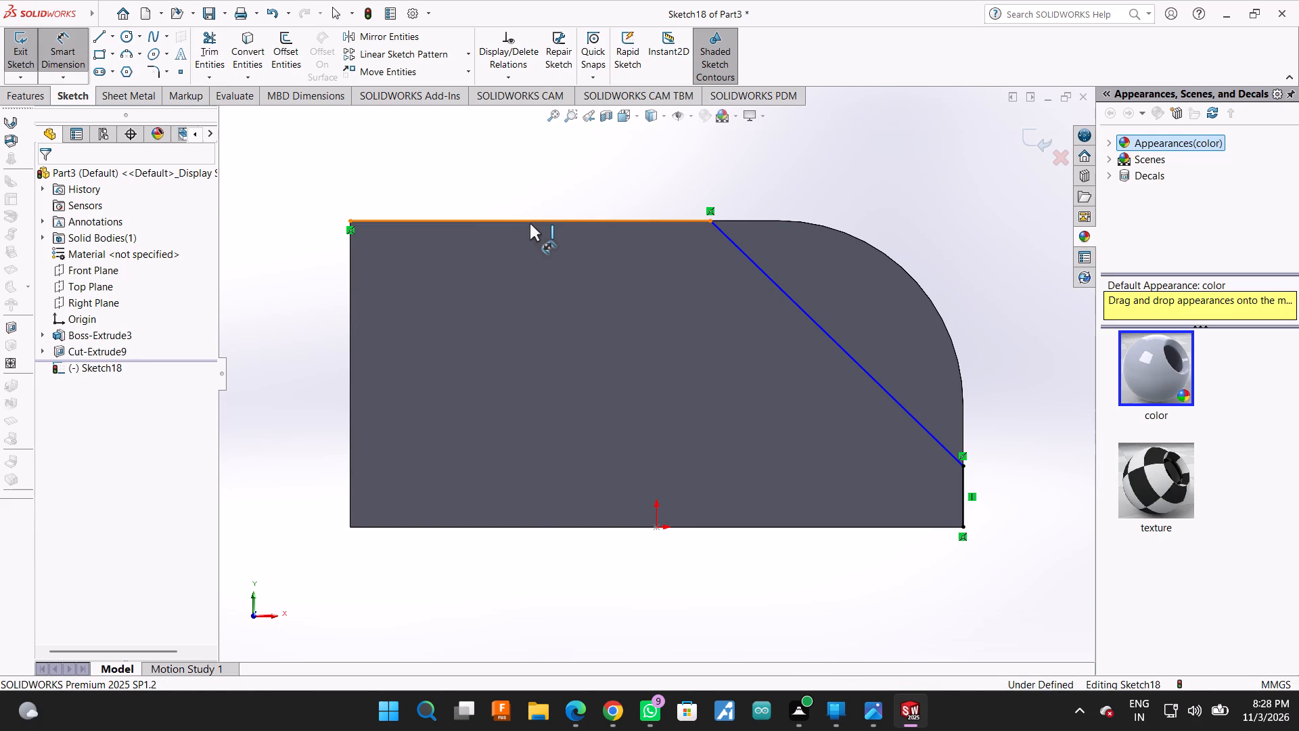
click(541, 175)
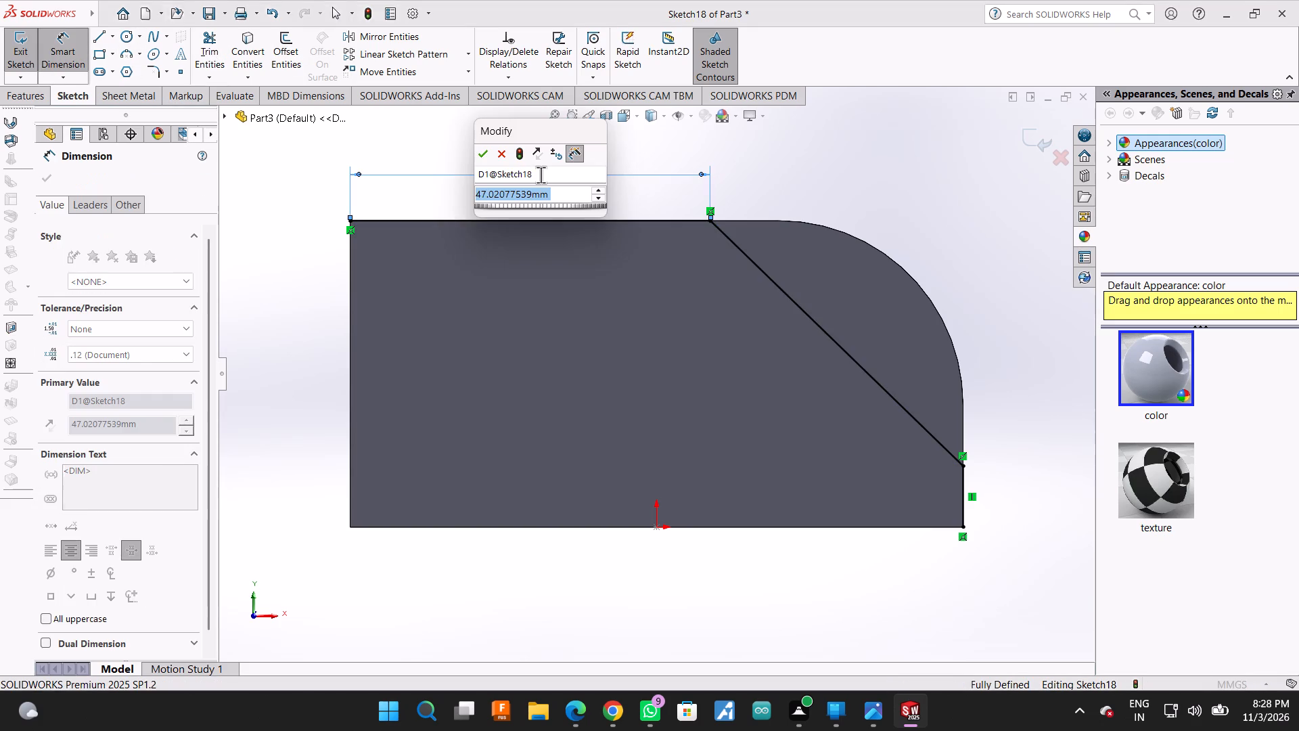
text(46)
key(Return)
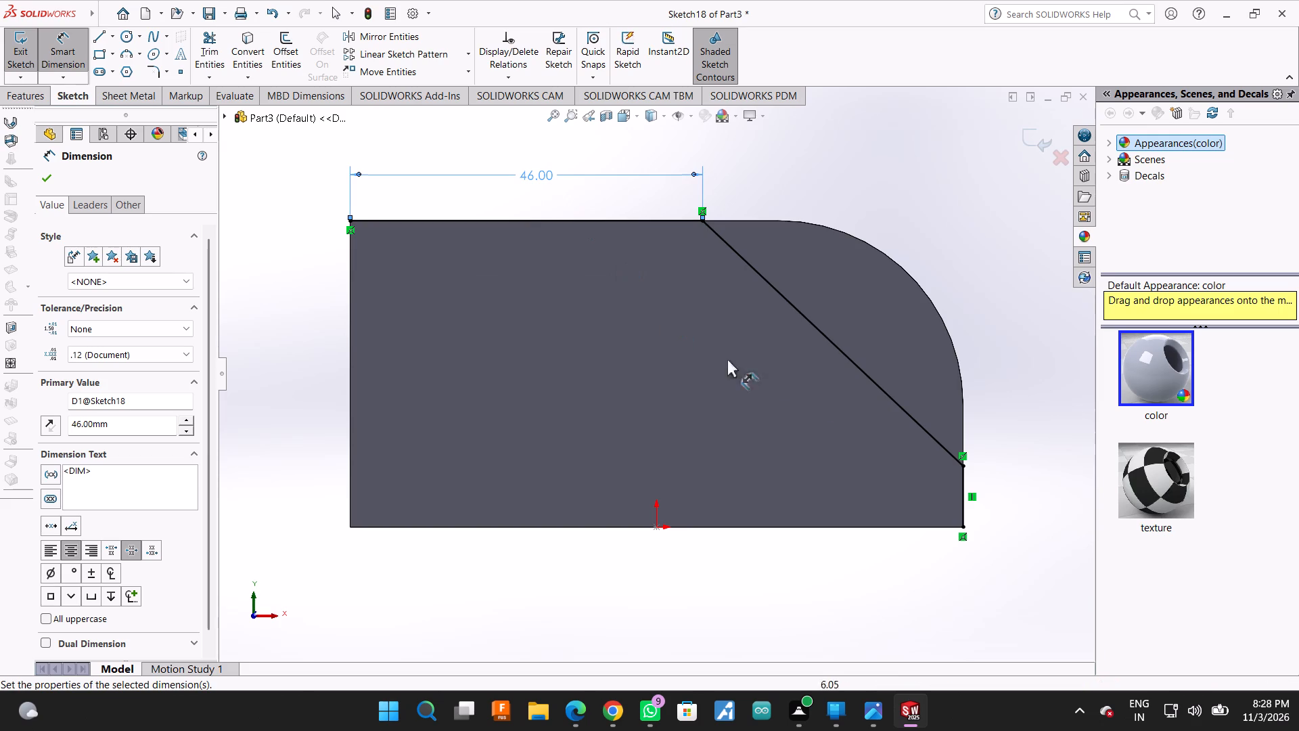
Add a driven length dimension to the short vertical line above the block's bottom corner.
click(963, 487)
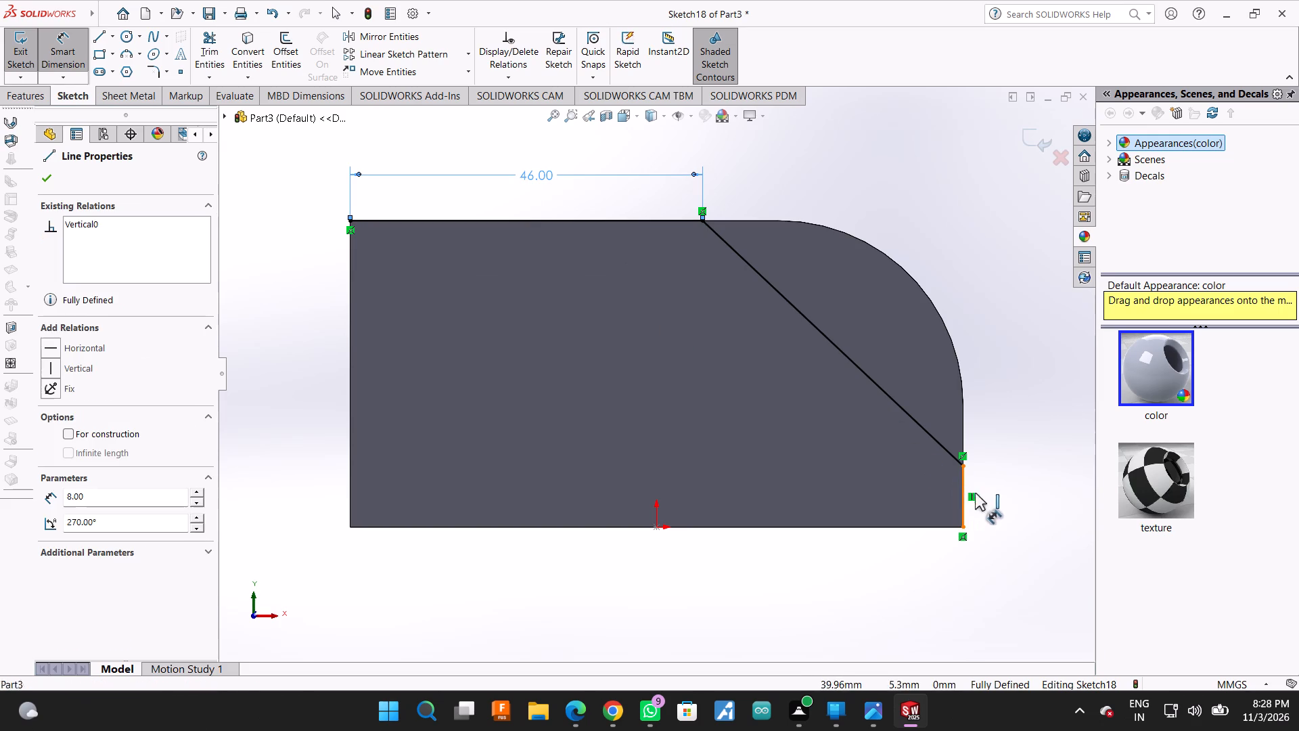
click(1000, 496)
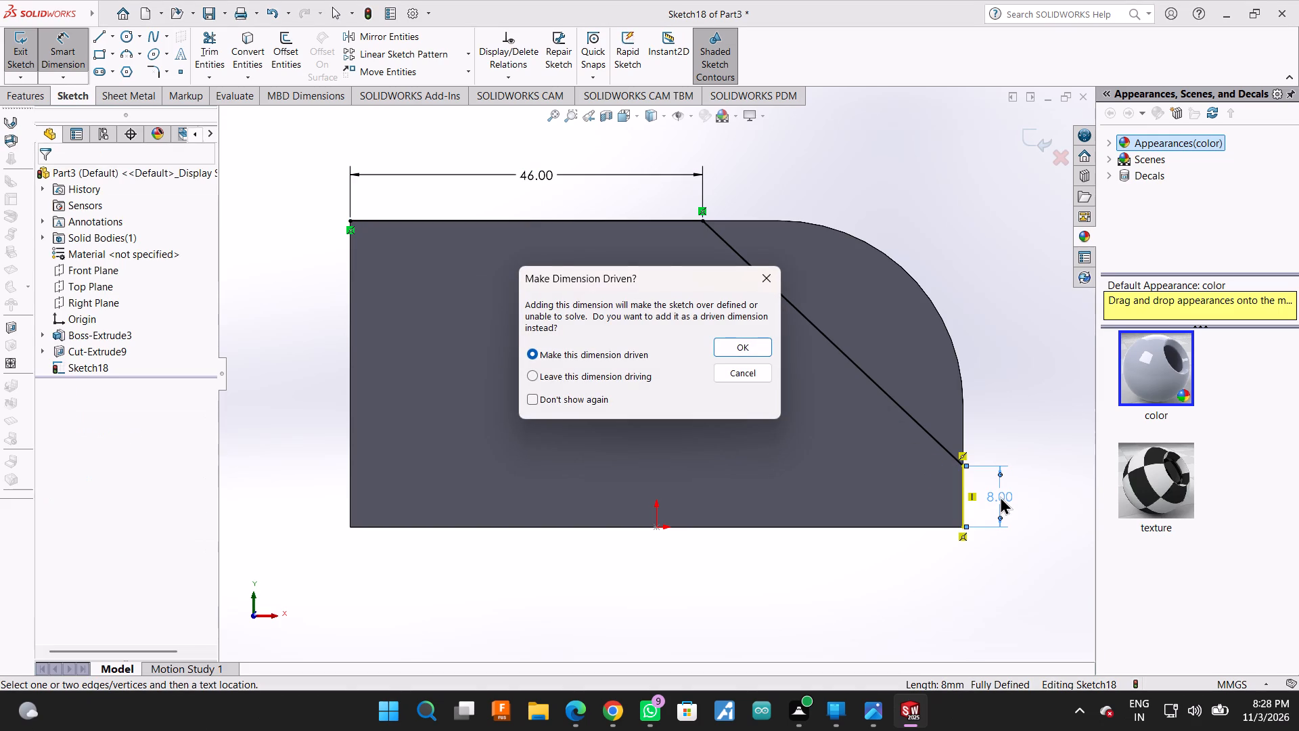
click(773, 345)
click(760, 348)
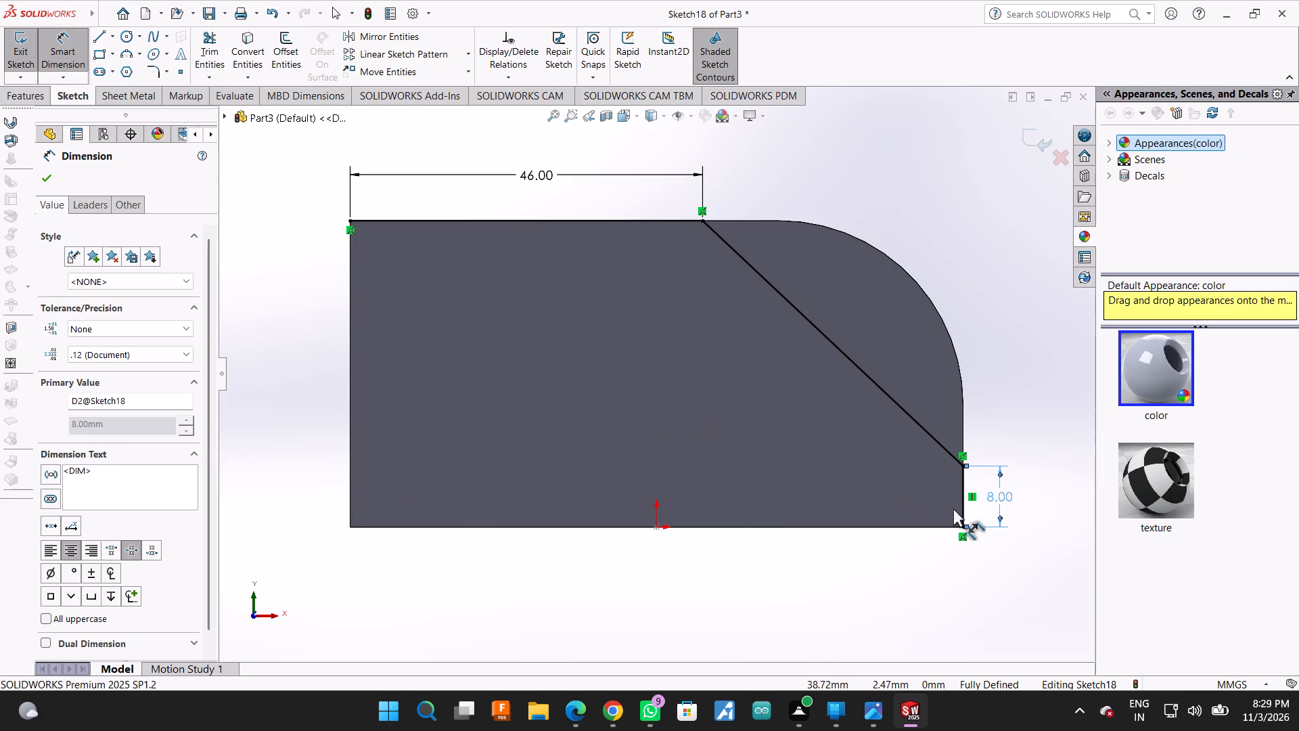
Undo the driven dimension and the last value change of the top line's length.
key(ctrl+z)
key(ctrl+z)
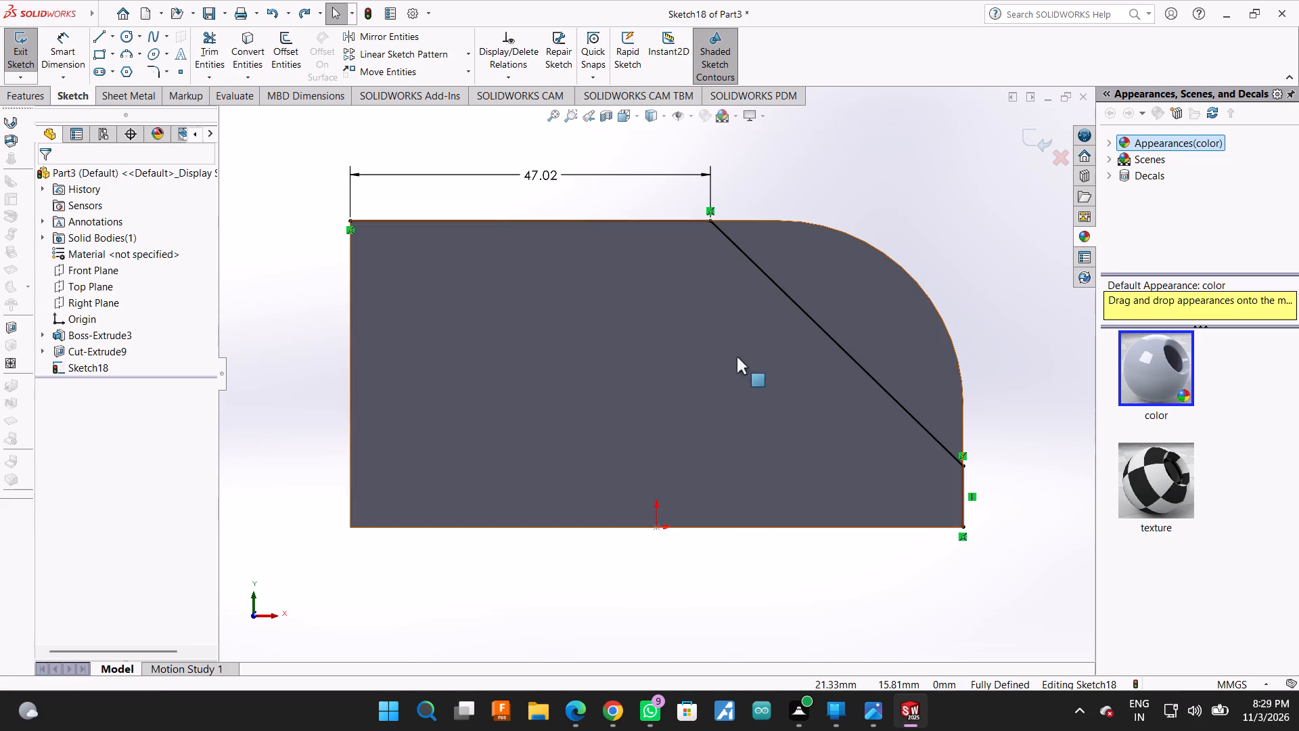
Trim away the short vertical line between the diagonal's lower end and the bottom corner.
drag(182, 44, 189, 44)
click(191, 44)
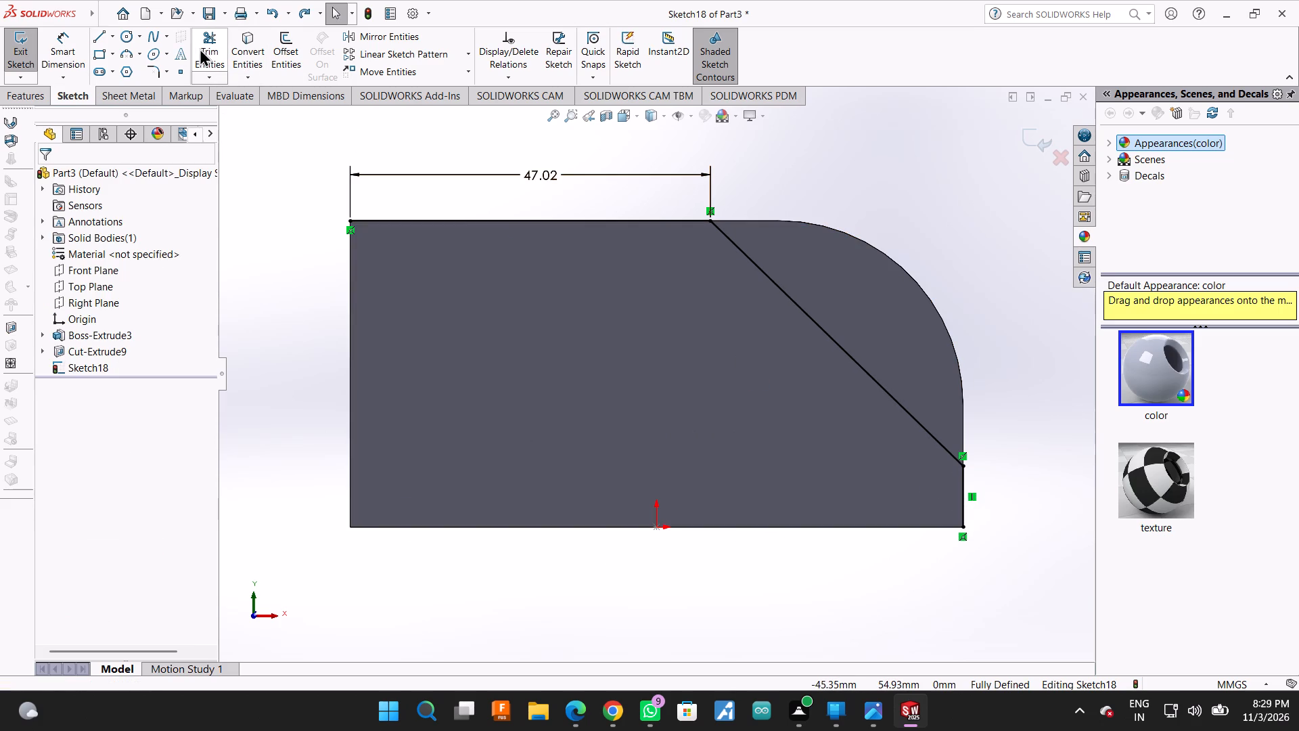
click(200, 48)
drag(924, 458, 980, 483)
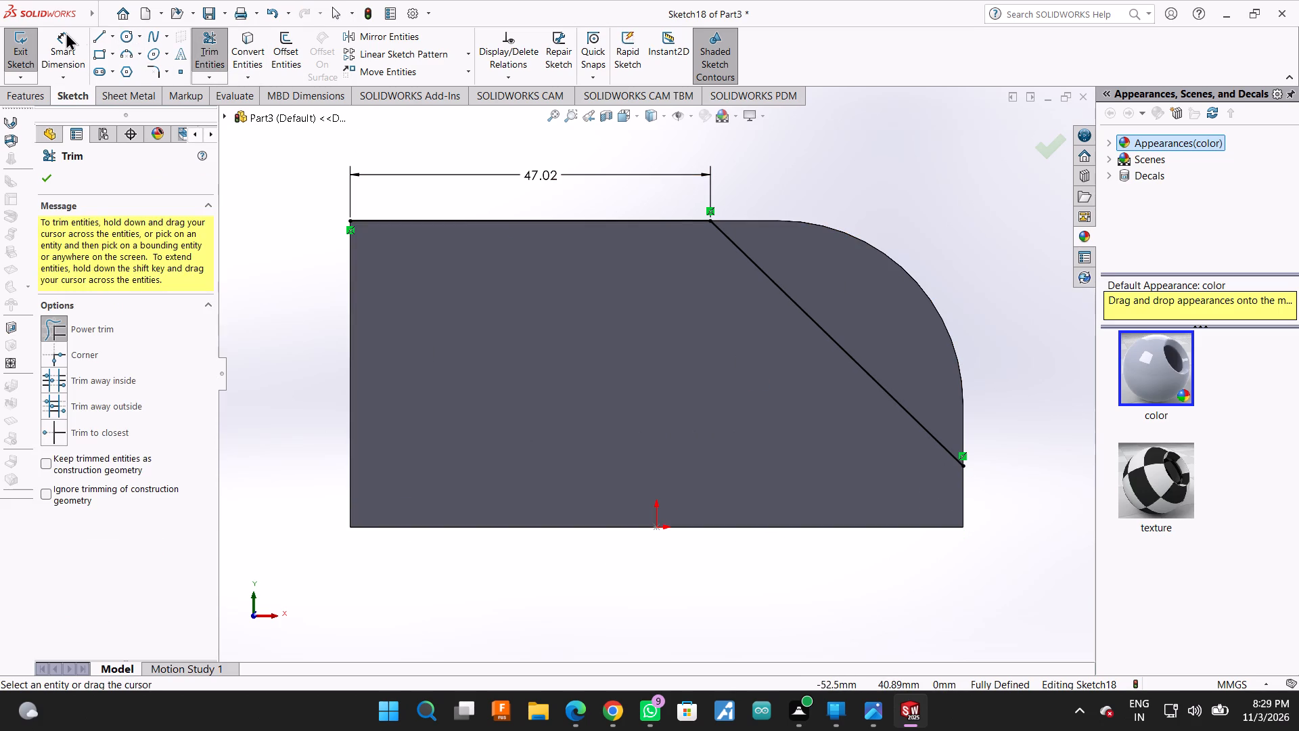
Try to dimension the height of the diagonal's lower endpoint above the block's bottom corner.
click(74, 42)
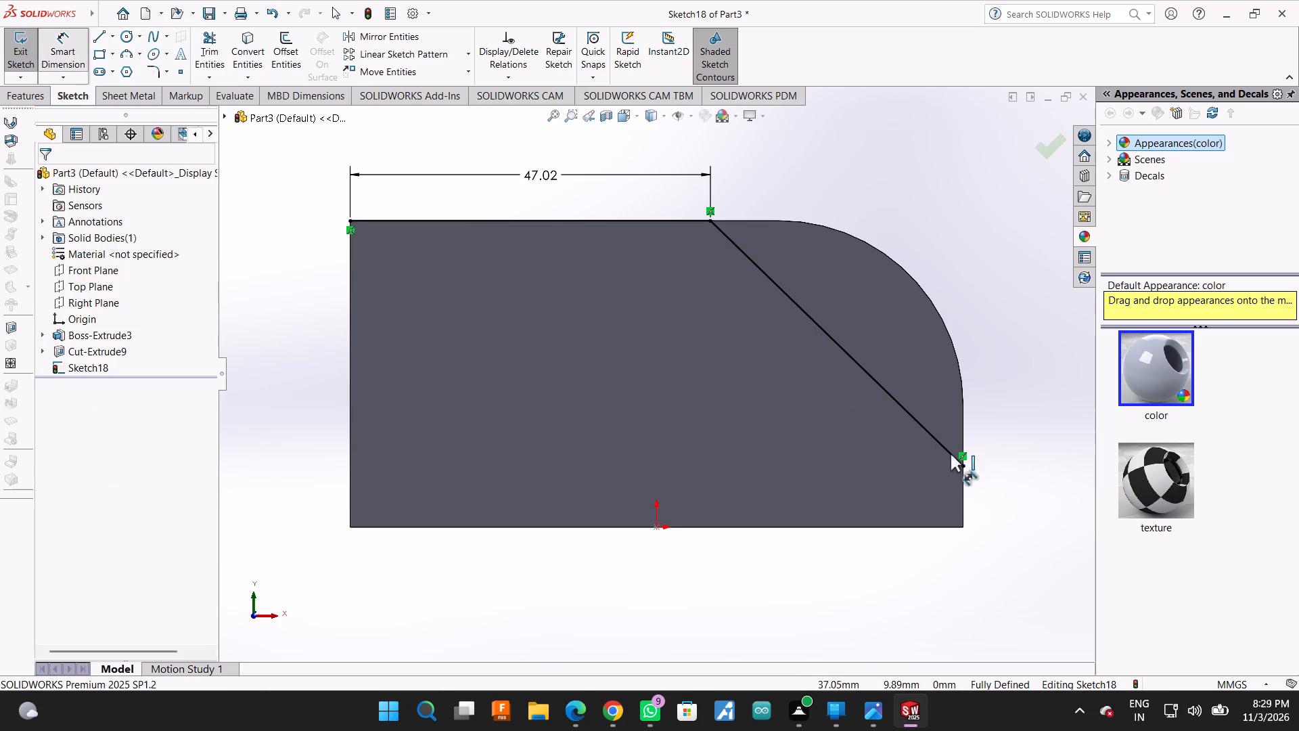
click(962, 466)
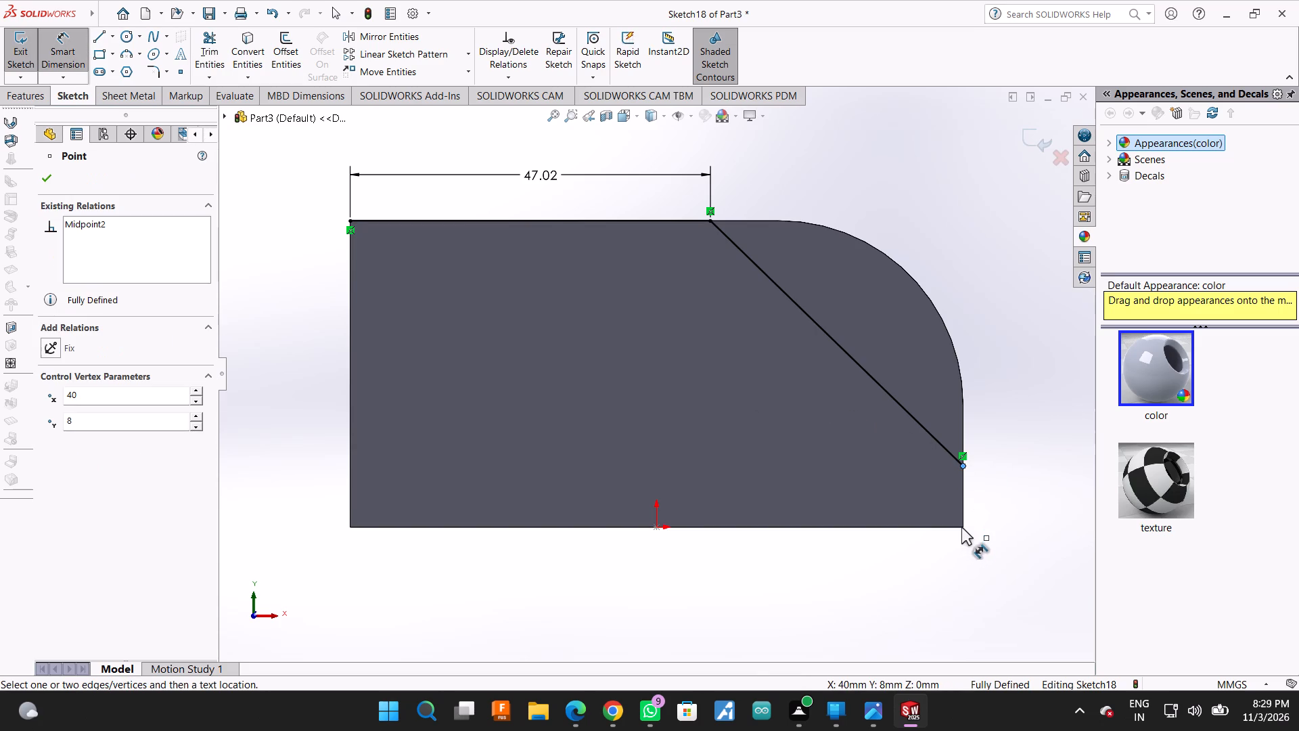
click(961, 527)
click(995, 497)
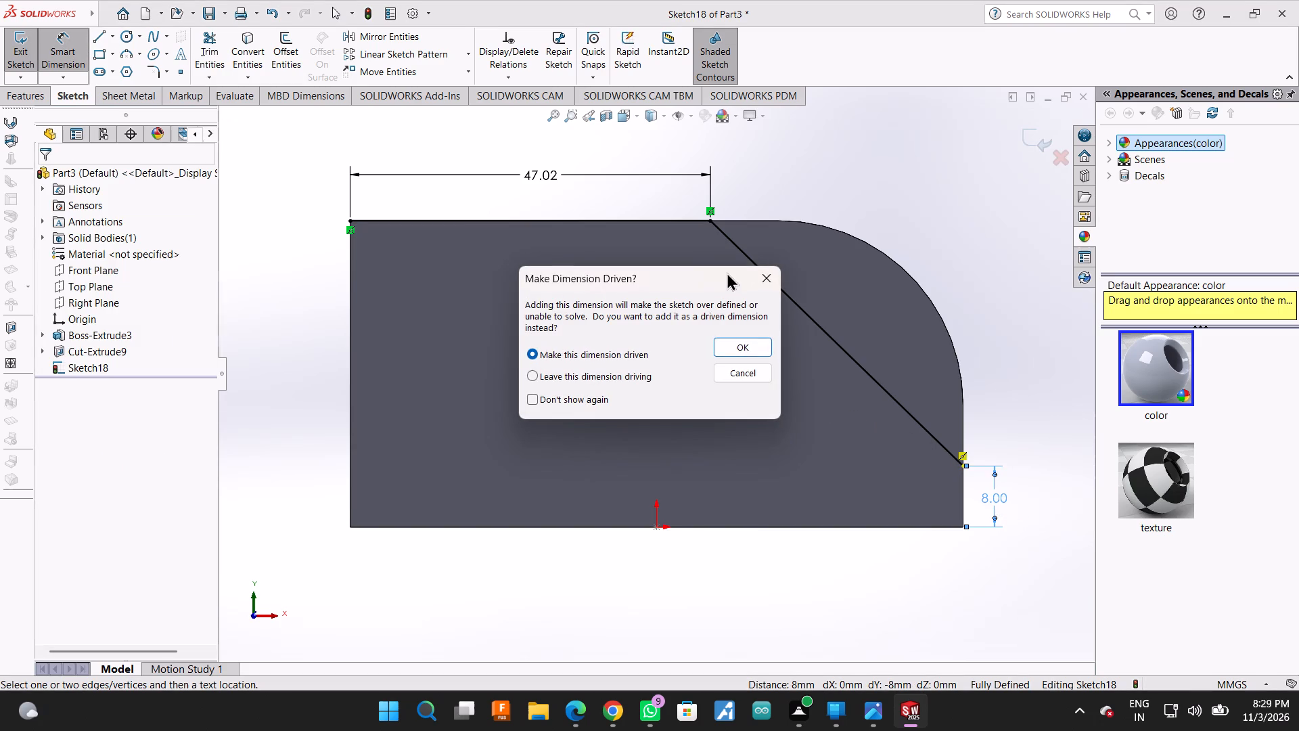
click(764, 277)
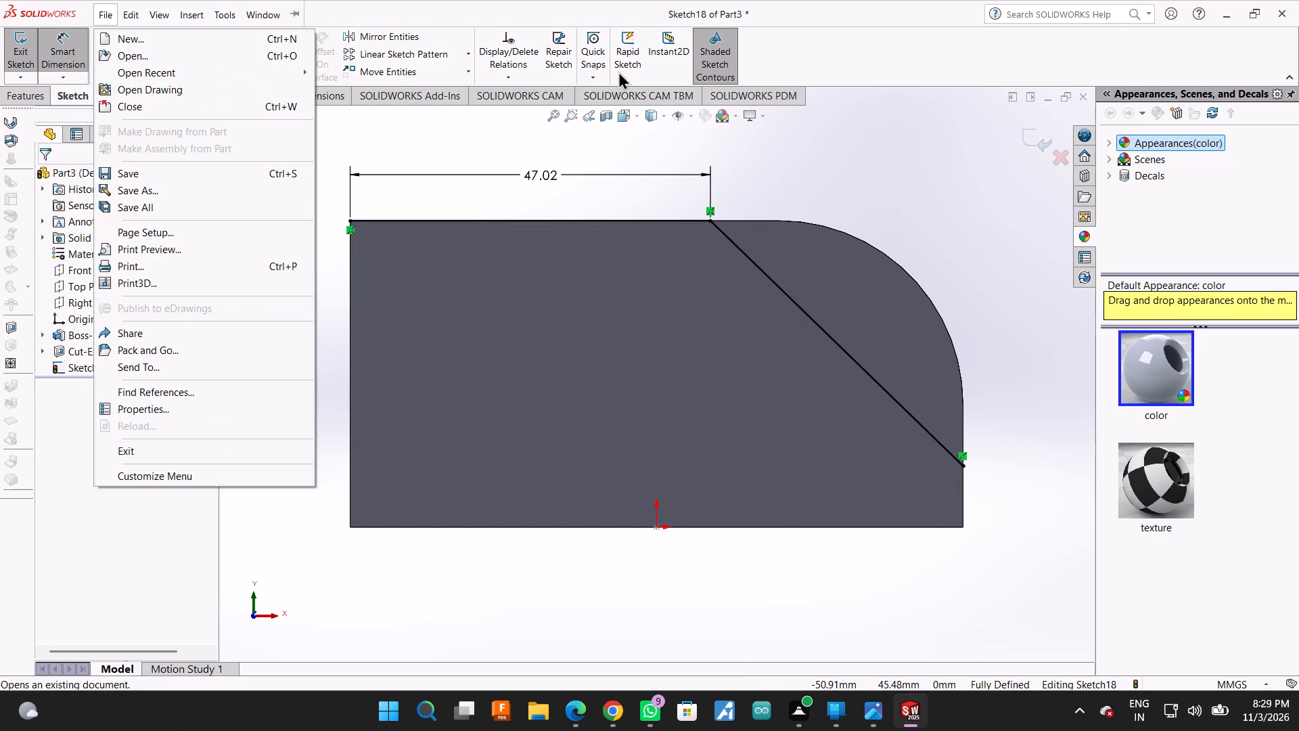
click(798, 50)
Trim away the diagonal line and redraw it about 42 mm long from the top line's end to the vertical end edge.
click(210, 36)
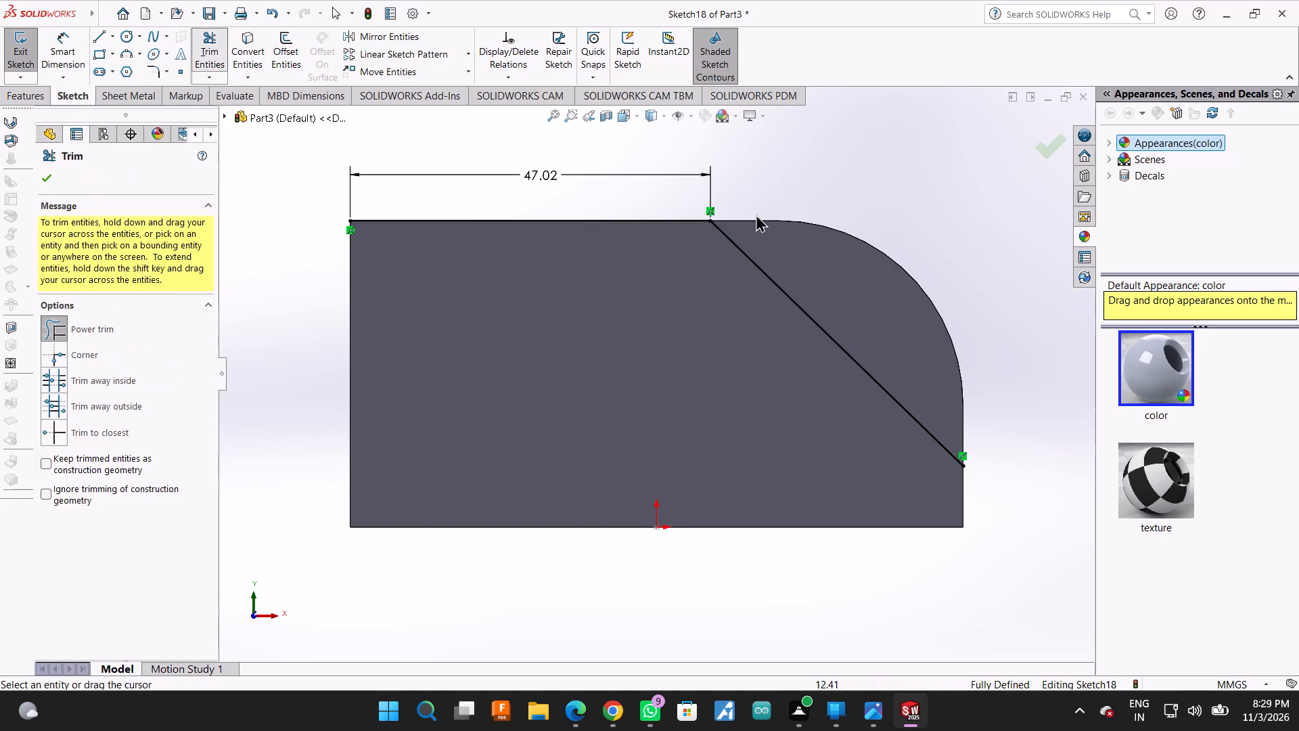
drag(815, 212, 803, 311)
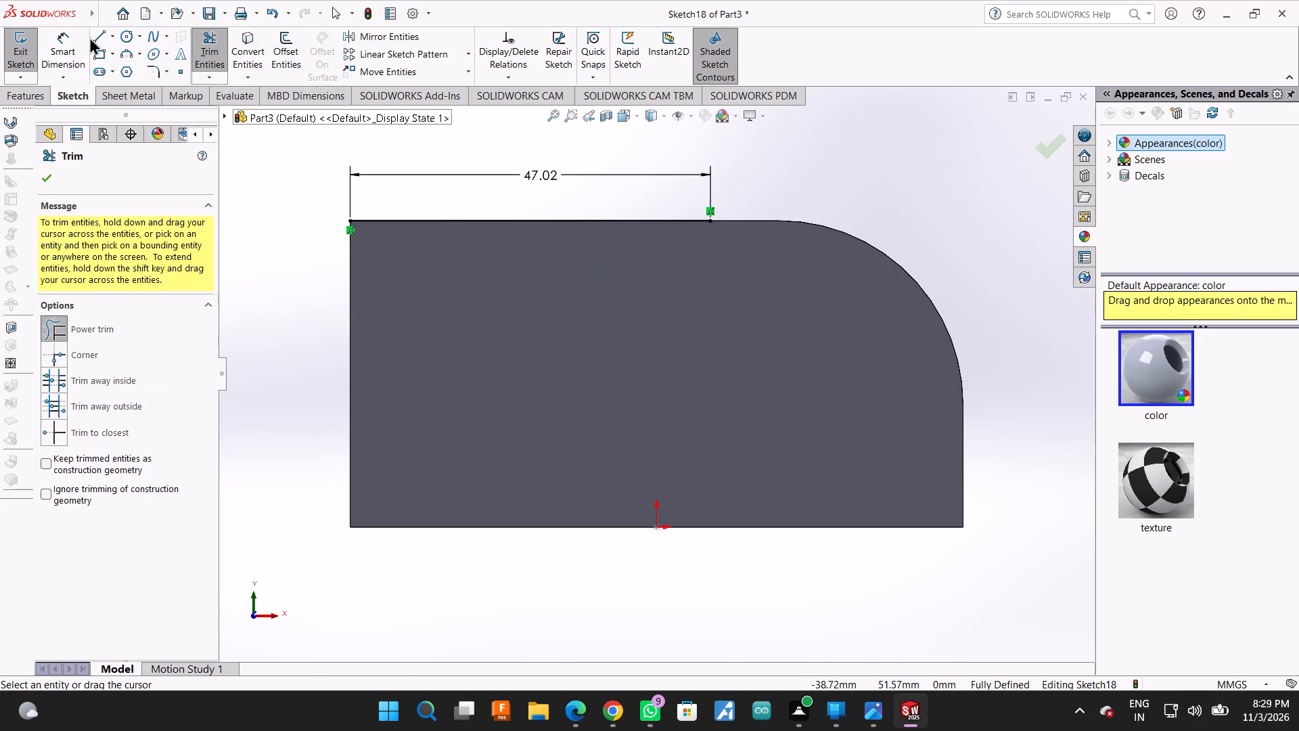
click(93, 35)
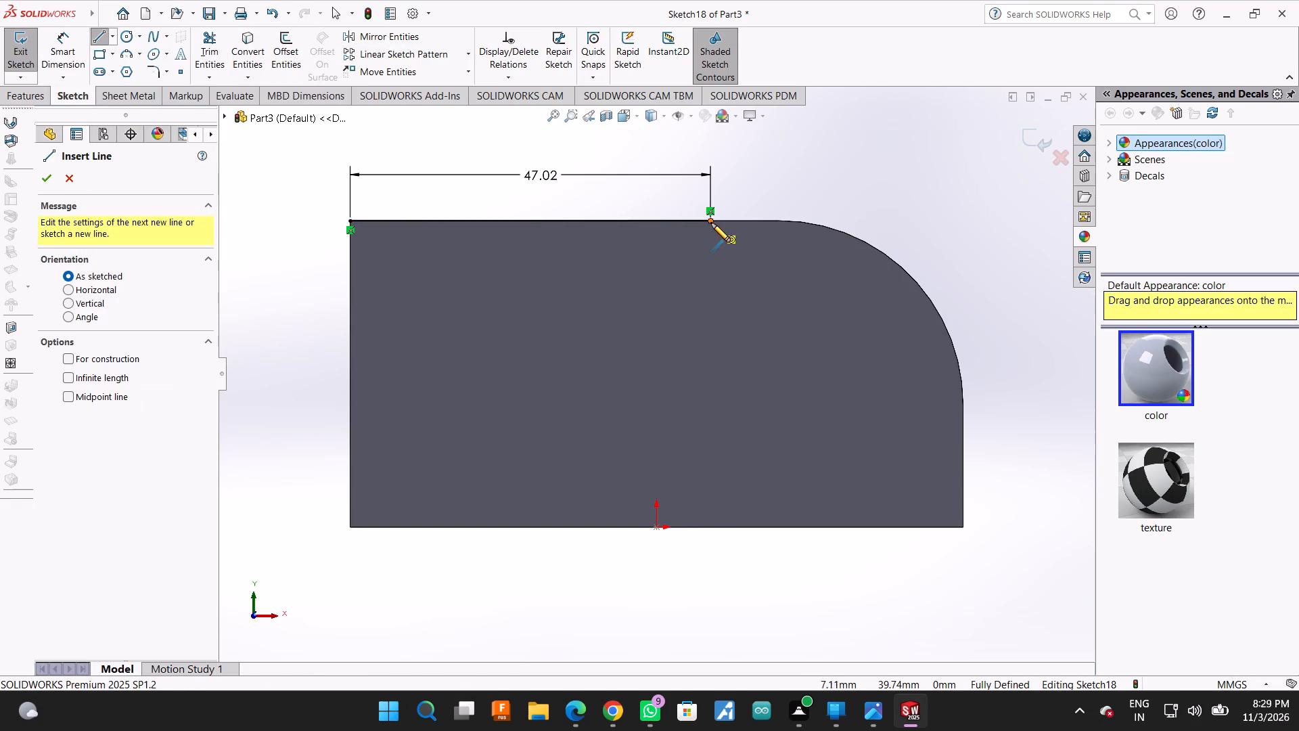
click(710, 223)
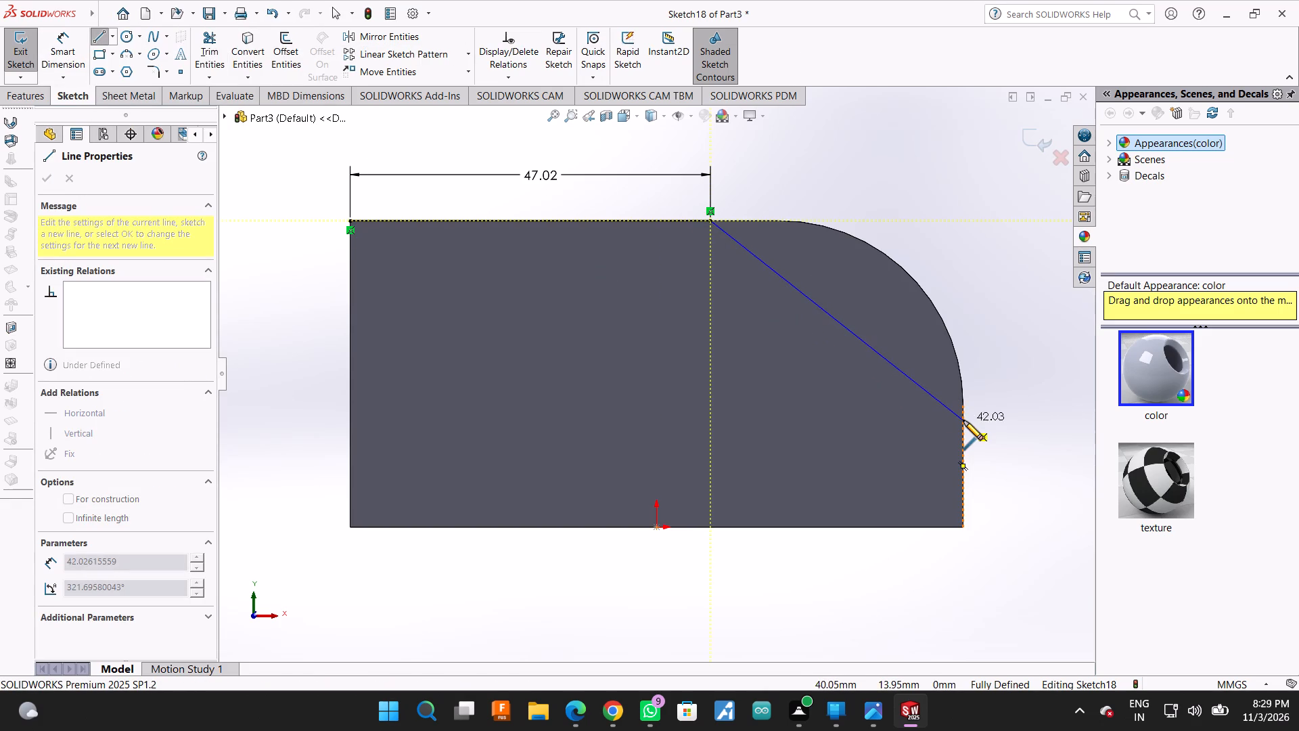
click(963, 420)
key(Escape)
Dimension the diagonal's lower endpoint 10 mm above the block's bottom edge.
click(69, 38)
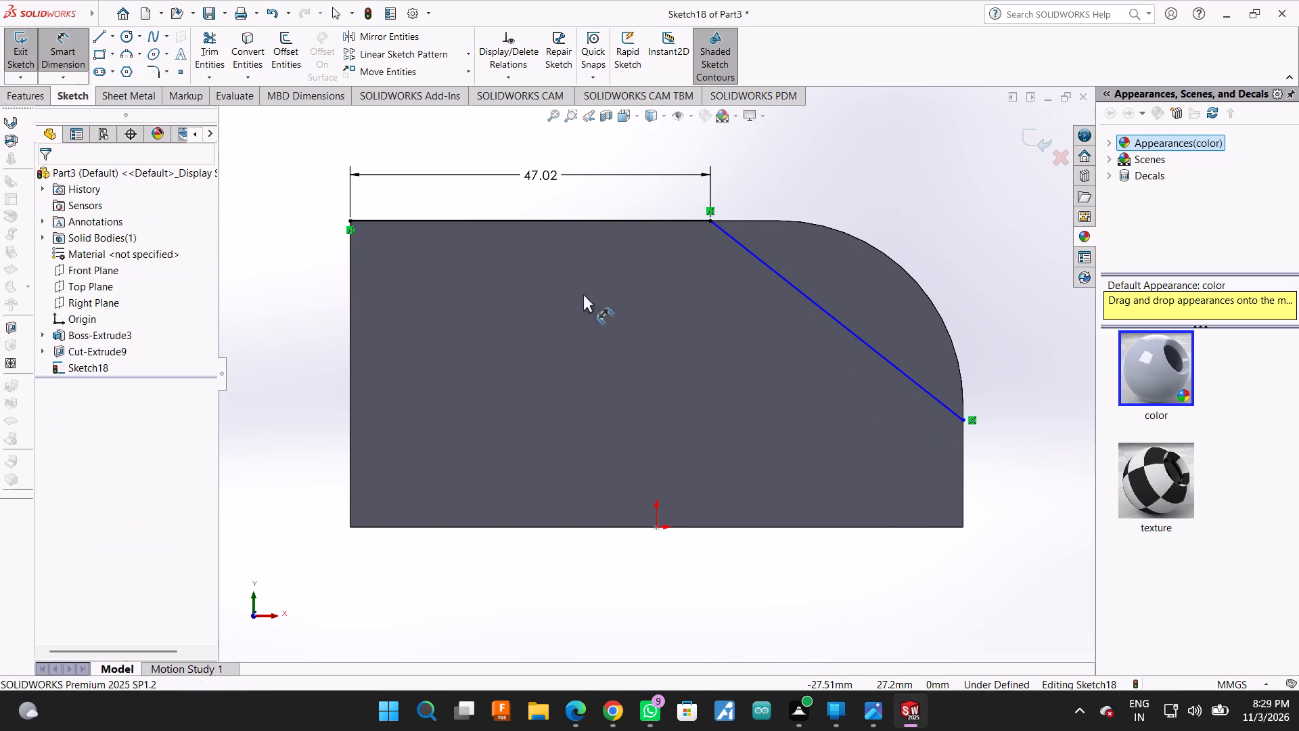
click(966, 422)
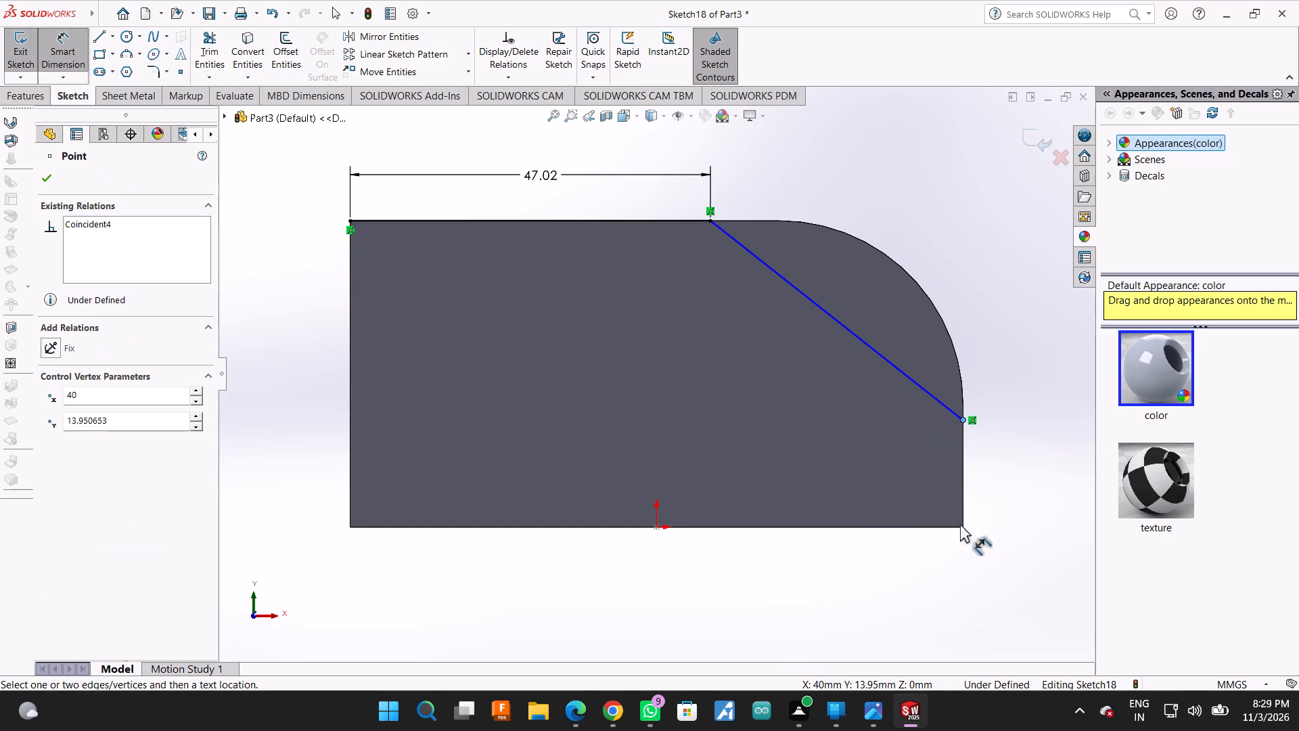
click(960, 527)
click(1025, 495)
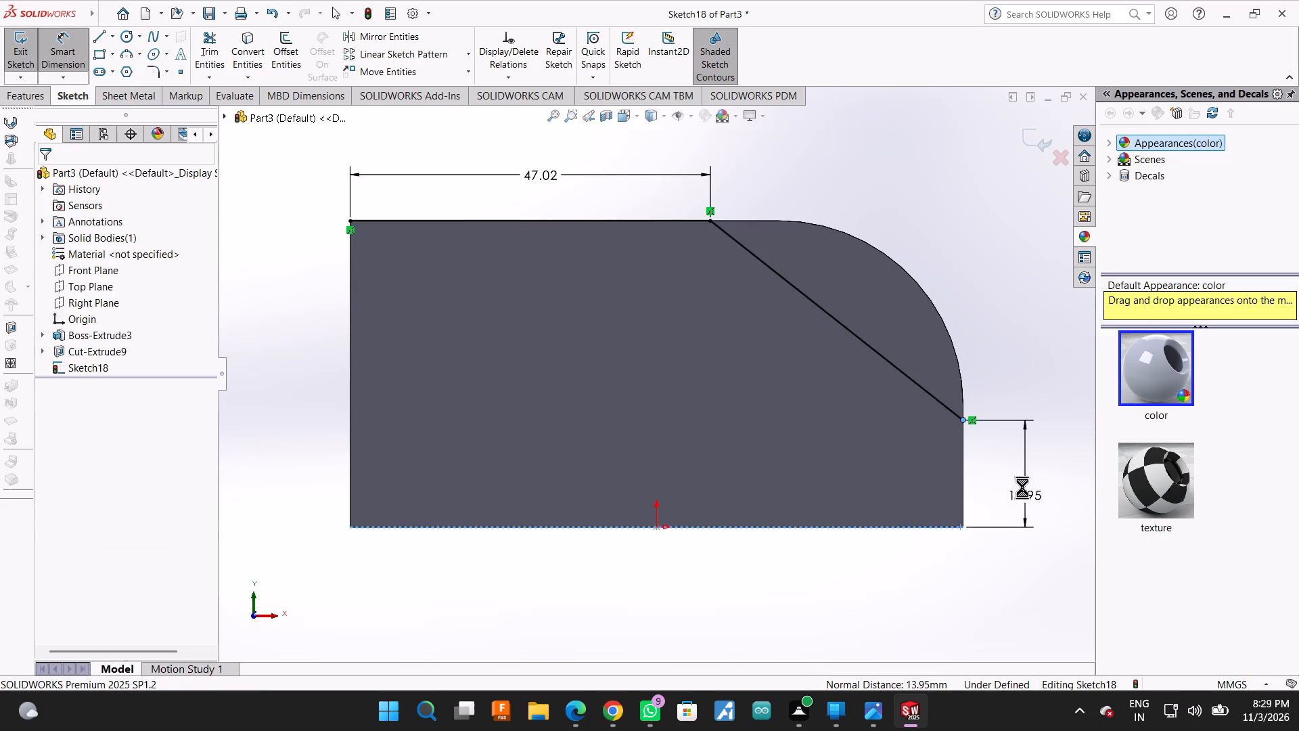
text(10)
key(Return)
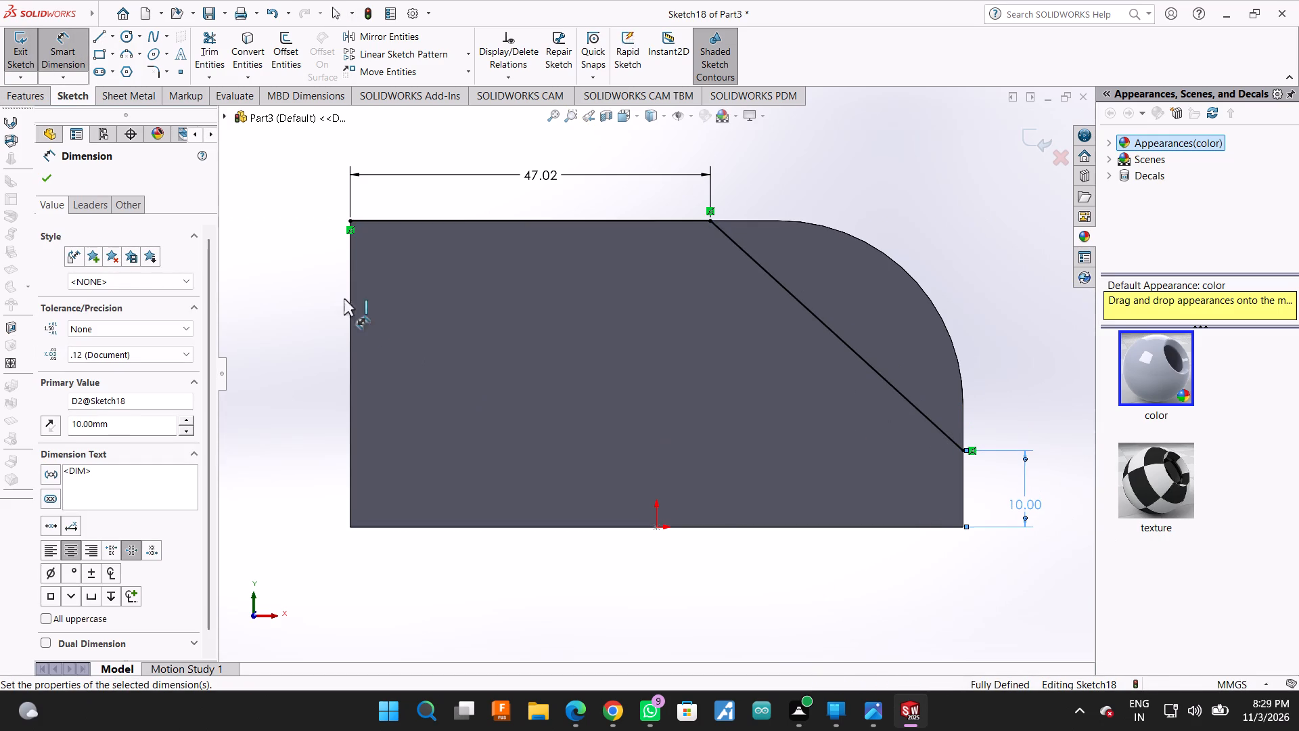
click(54, 176)
Trace the block's rounded corner in Sketch18 with a 3-point arc of 24 mm radius and 90°.
middle_drag(916, 218, 868, 290)
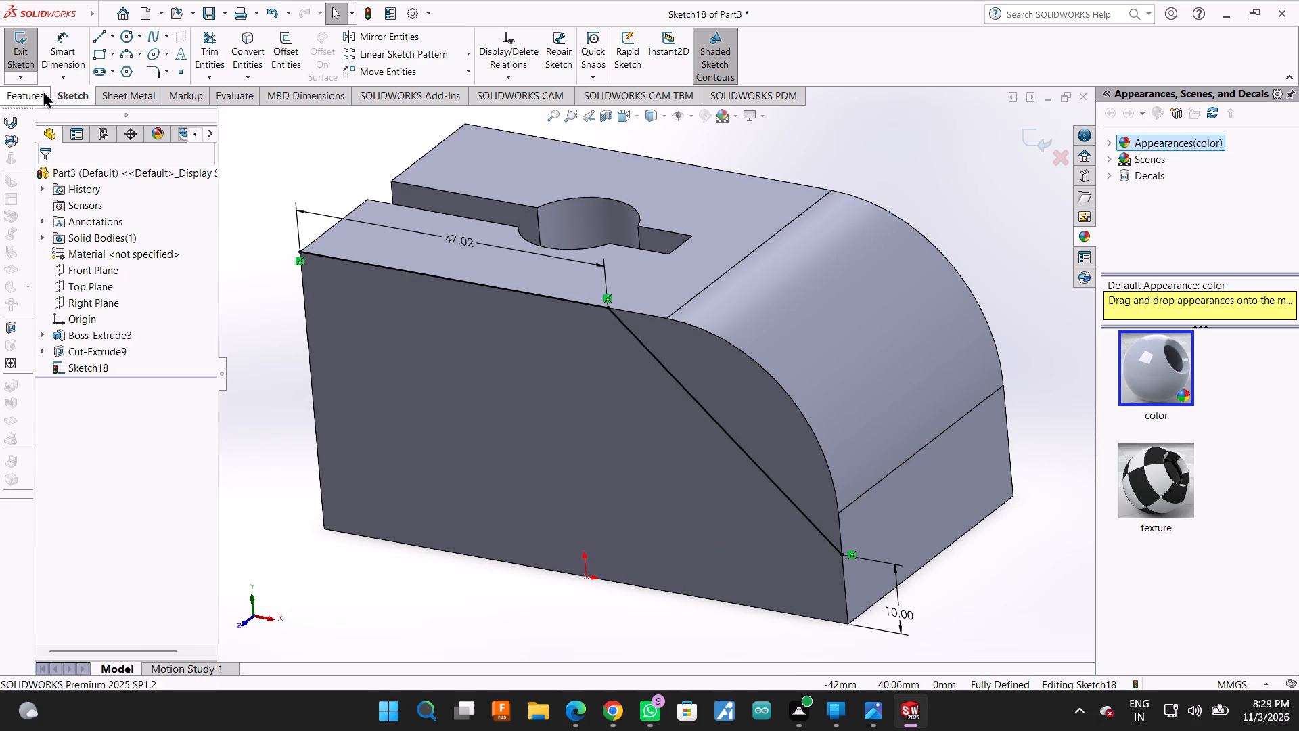
middle_drag(894, 201, 936, 163)
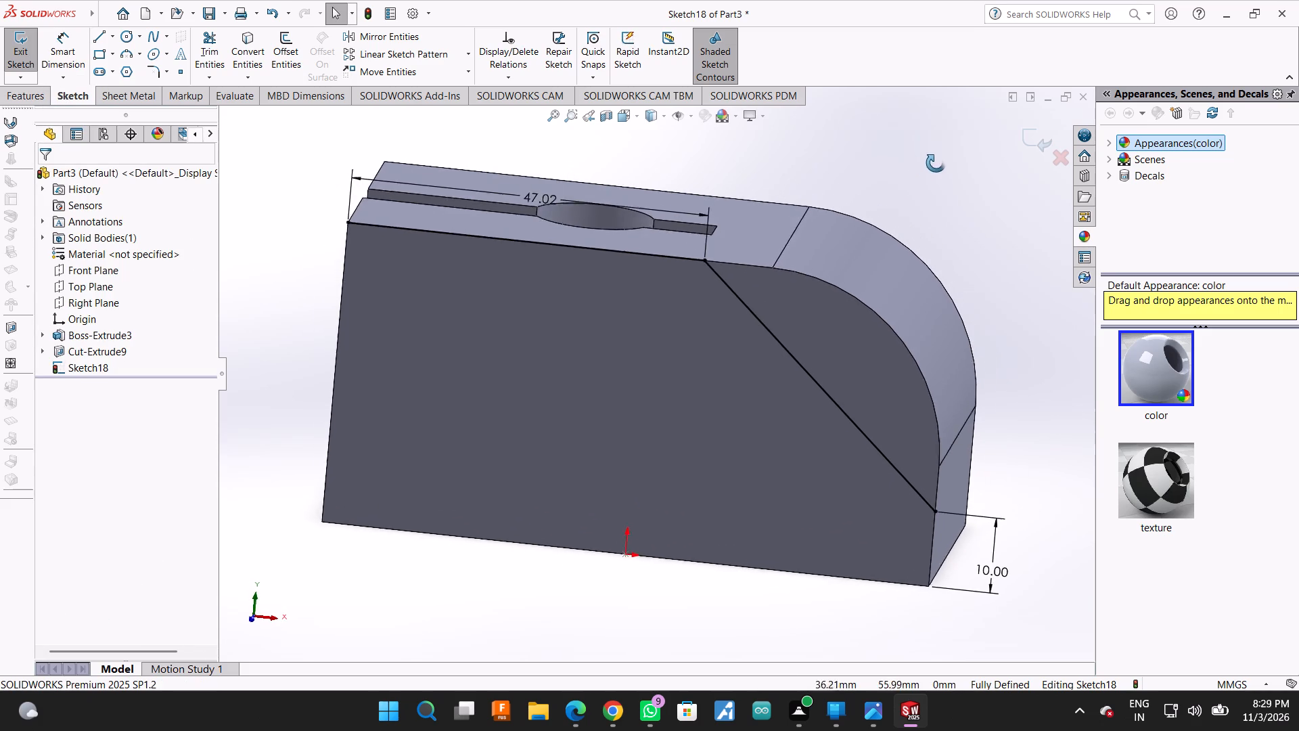
middle_drag(936, 163, 932, 160)
click(418, 346)
click(285, 259)
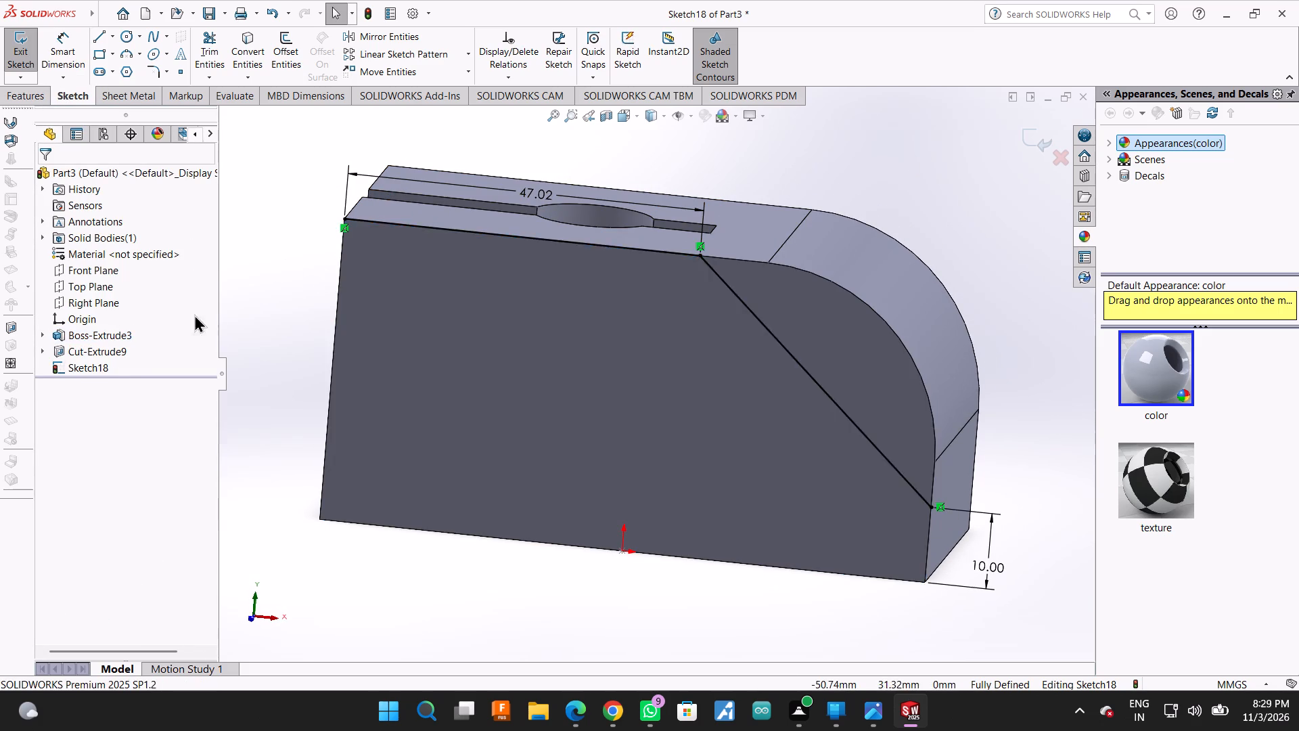
click(99, 374)
click(129, 352)
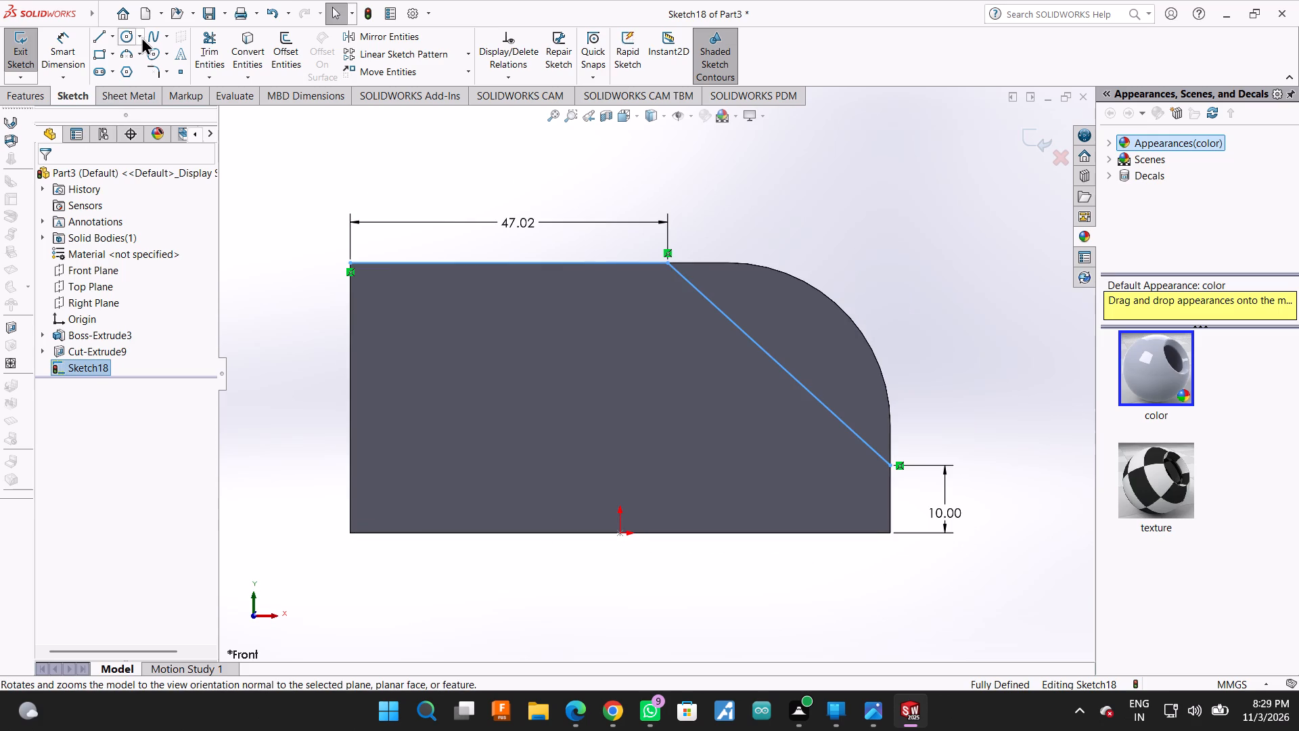
click(123, 52)
scroll(905, 340, down, 3)
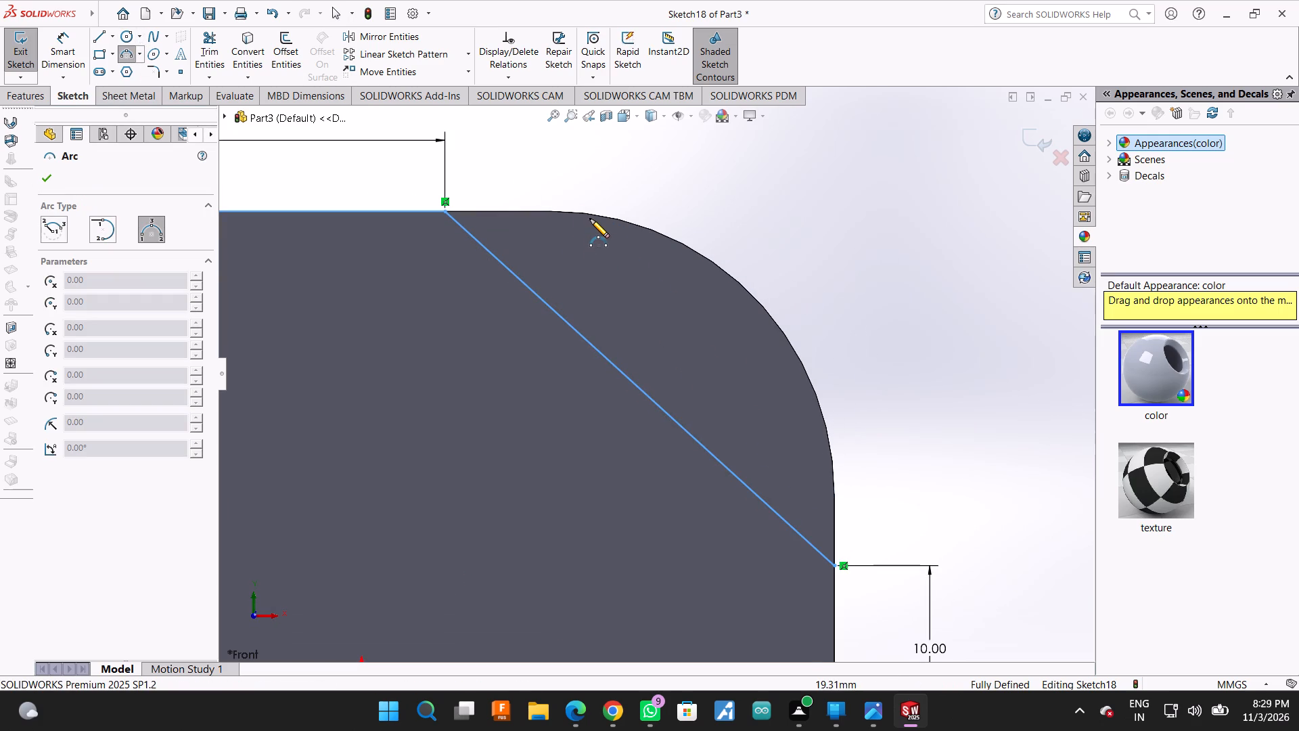
click(551, 212)
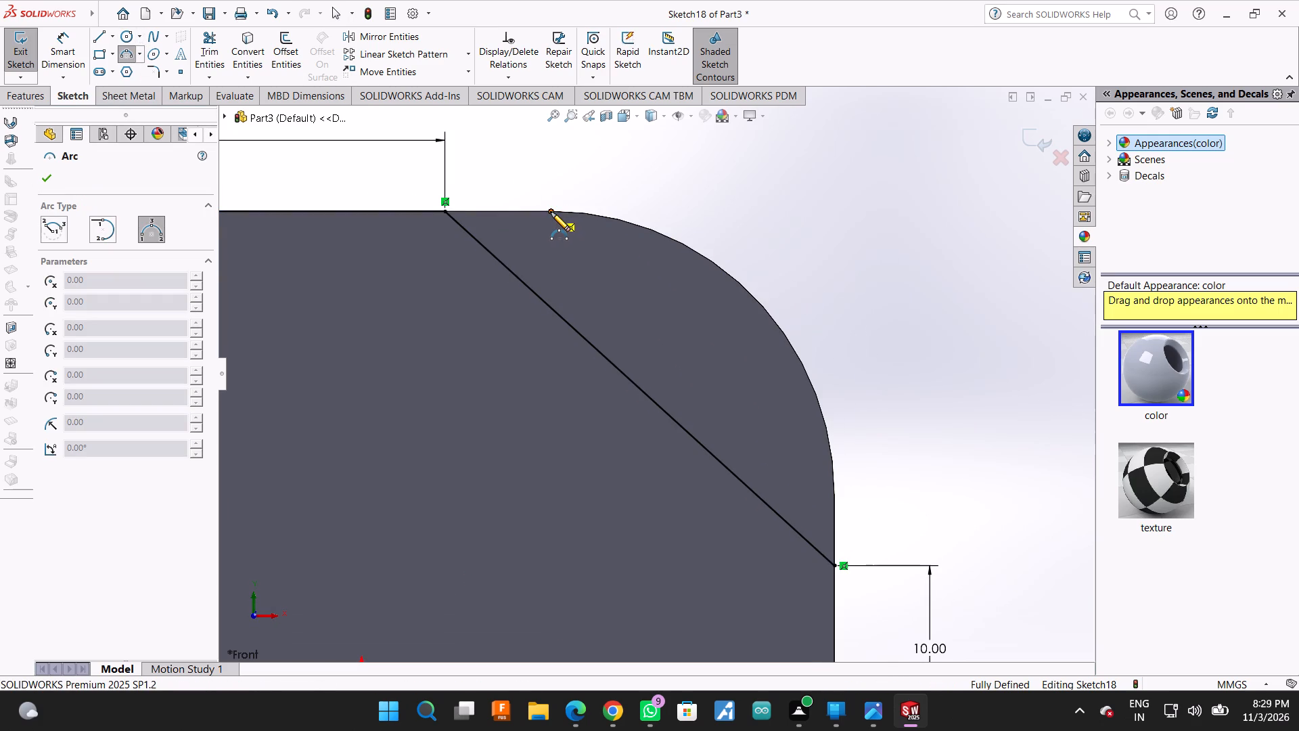
scroll(840, 555, down, 2)
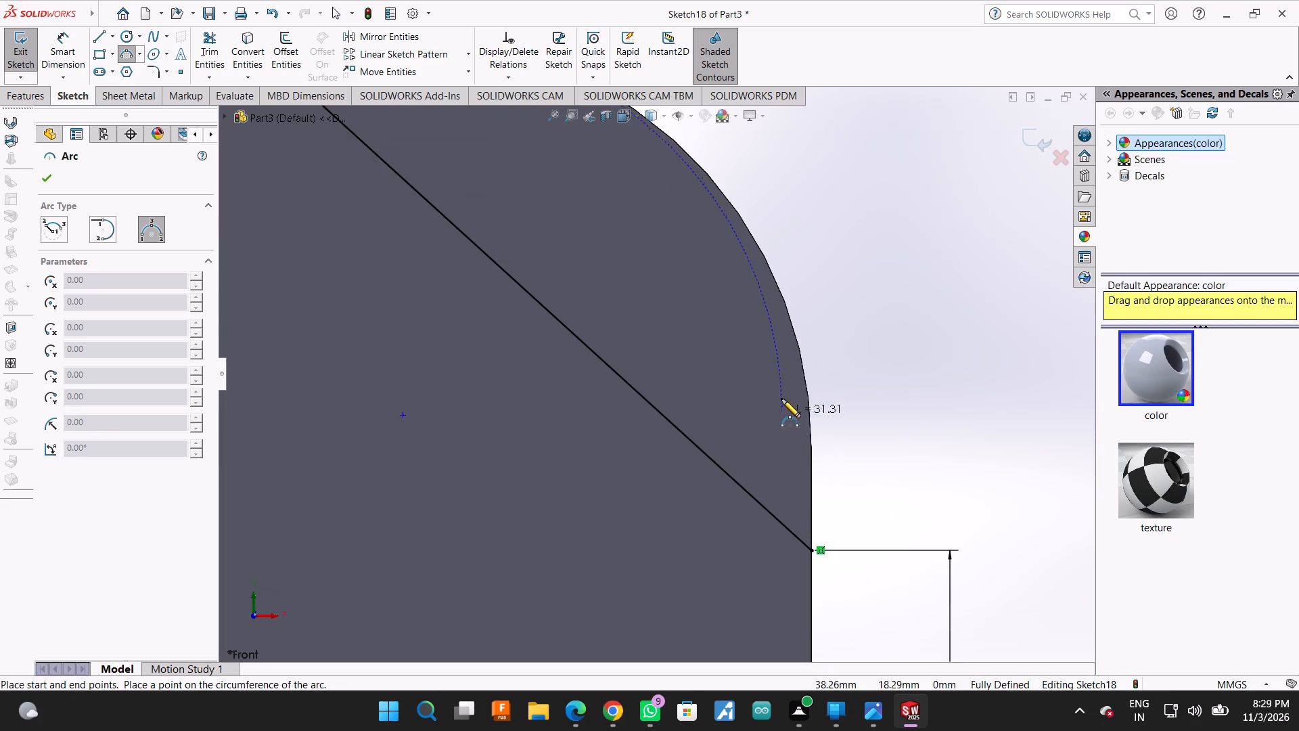
click(811, 451)
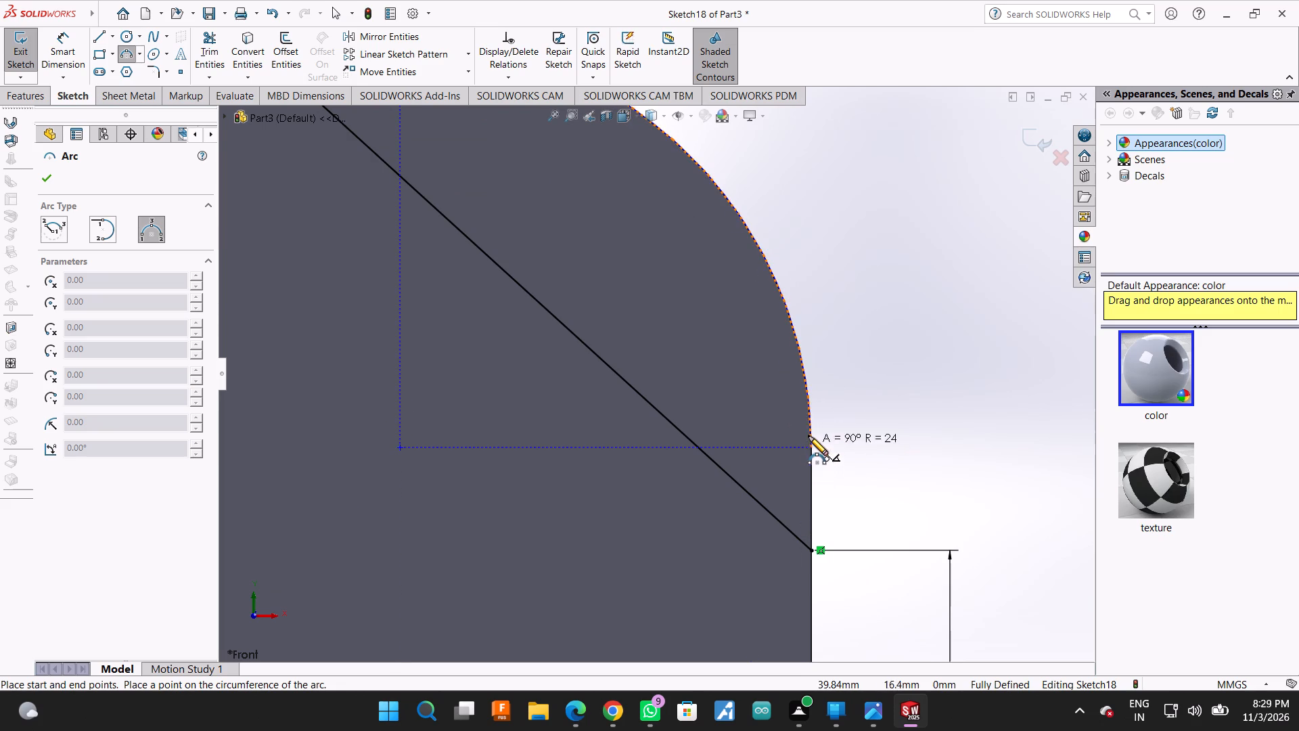
click(798, 352)
Close the corner profile with a 6 mm vertical line and an about 9 mm horizontal line joining the arc's ends to the diagonal.
click(99, 35)
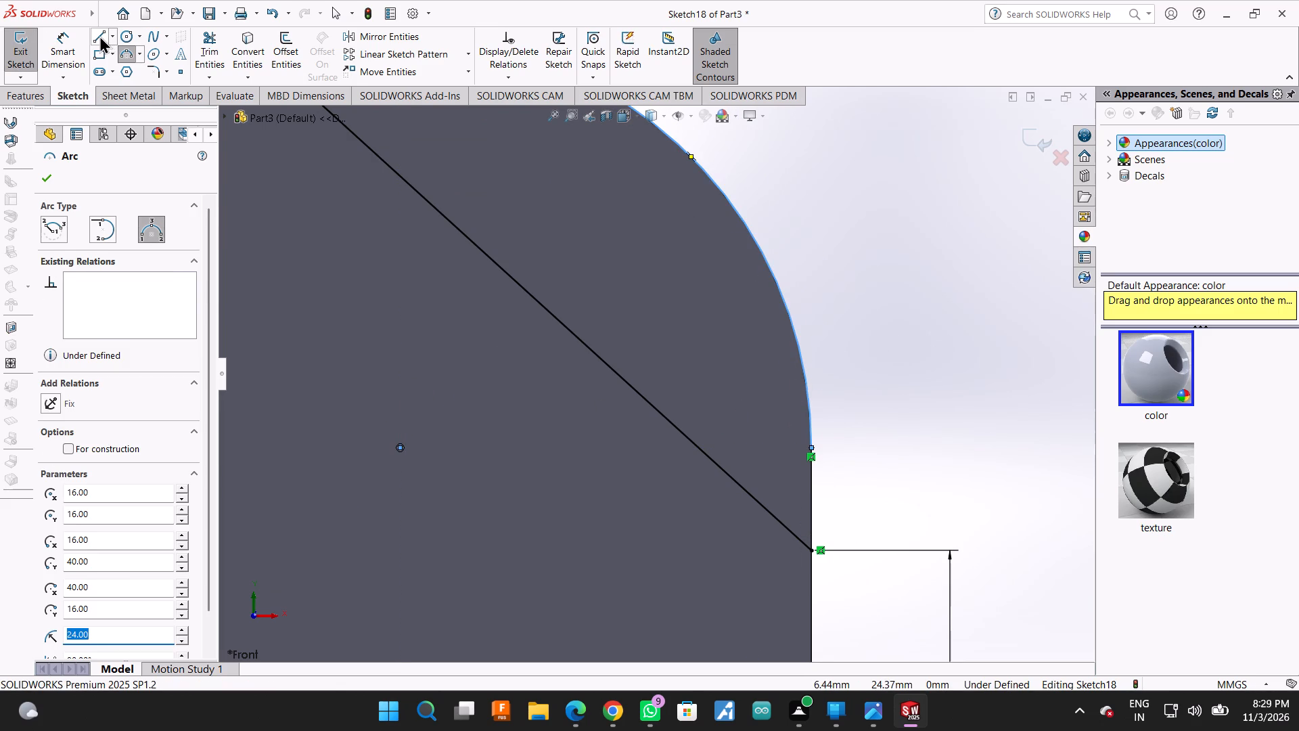
click(813, 449)
click(812, 552)
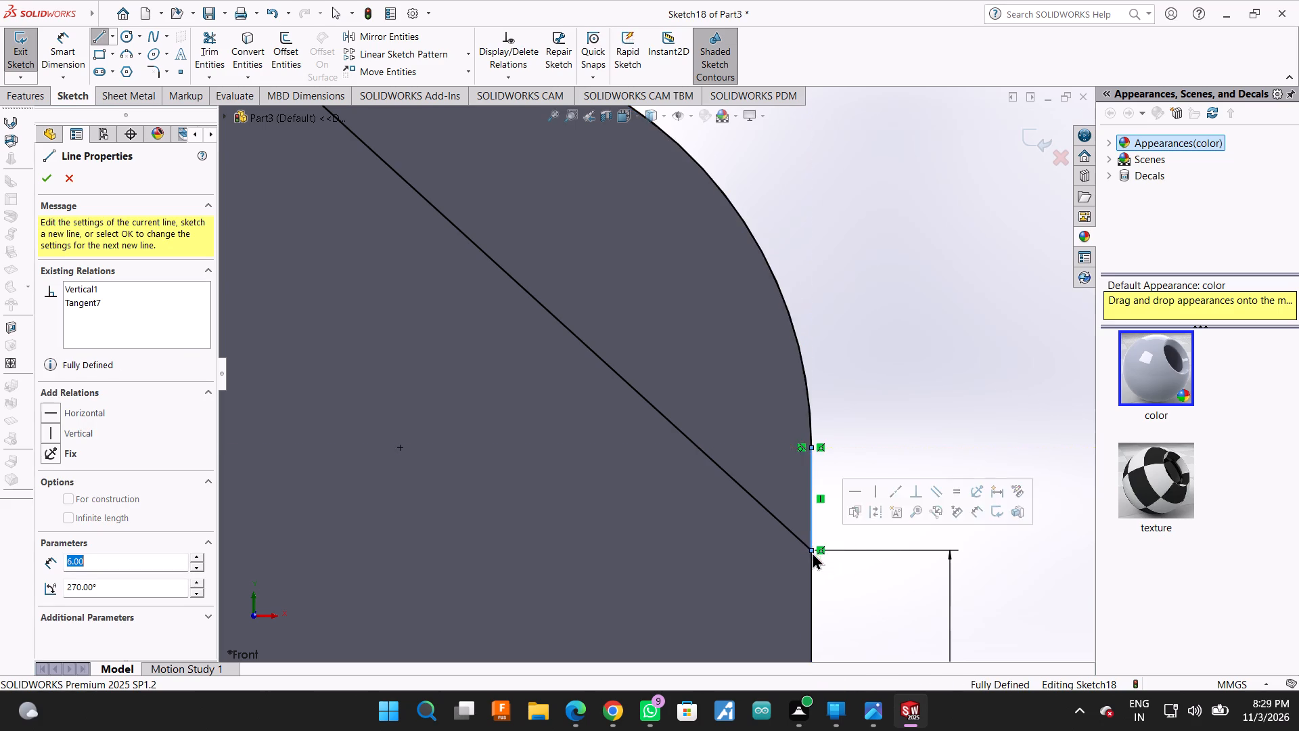
scroll(814, 541, up, 3)
scroll(539, 184, down, 4)
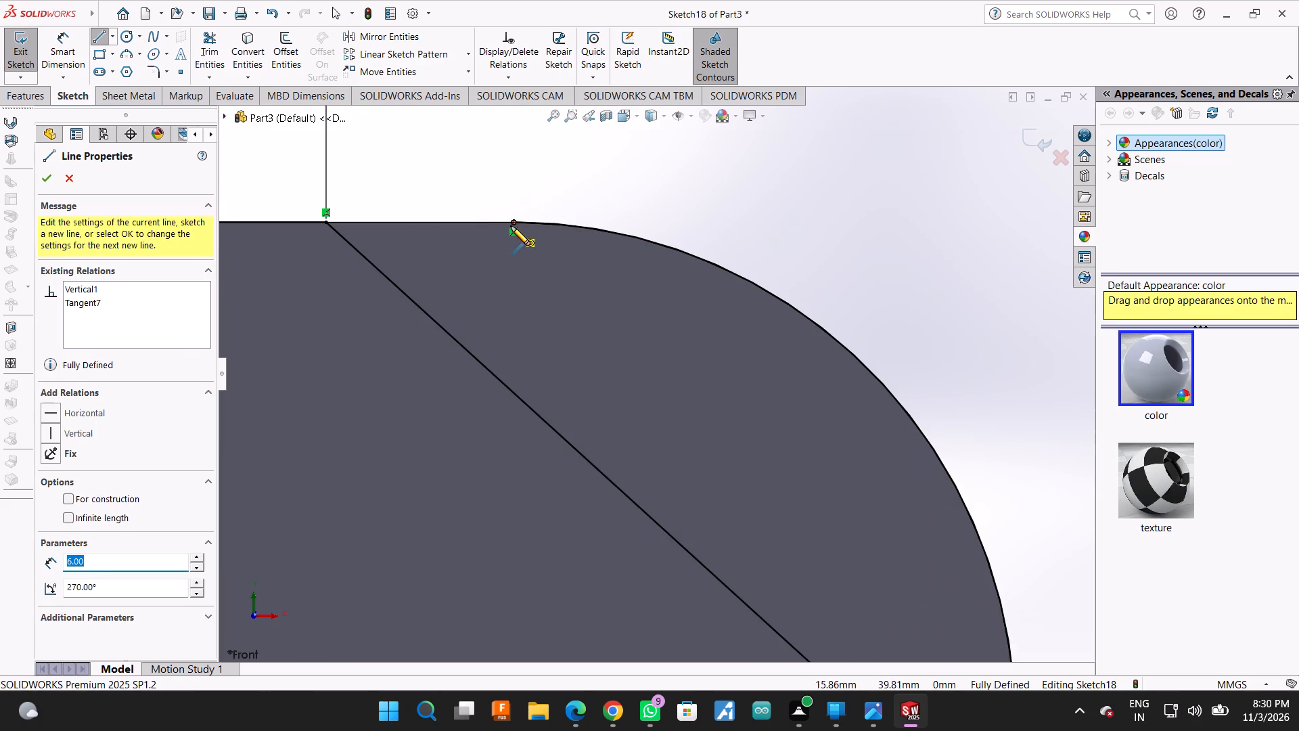
click(514, 222)
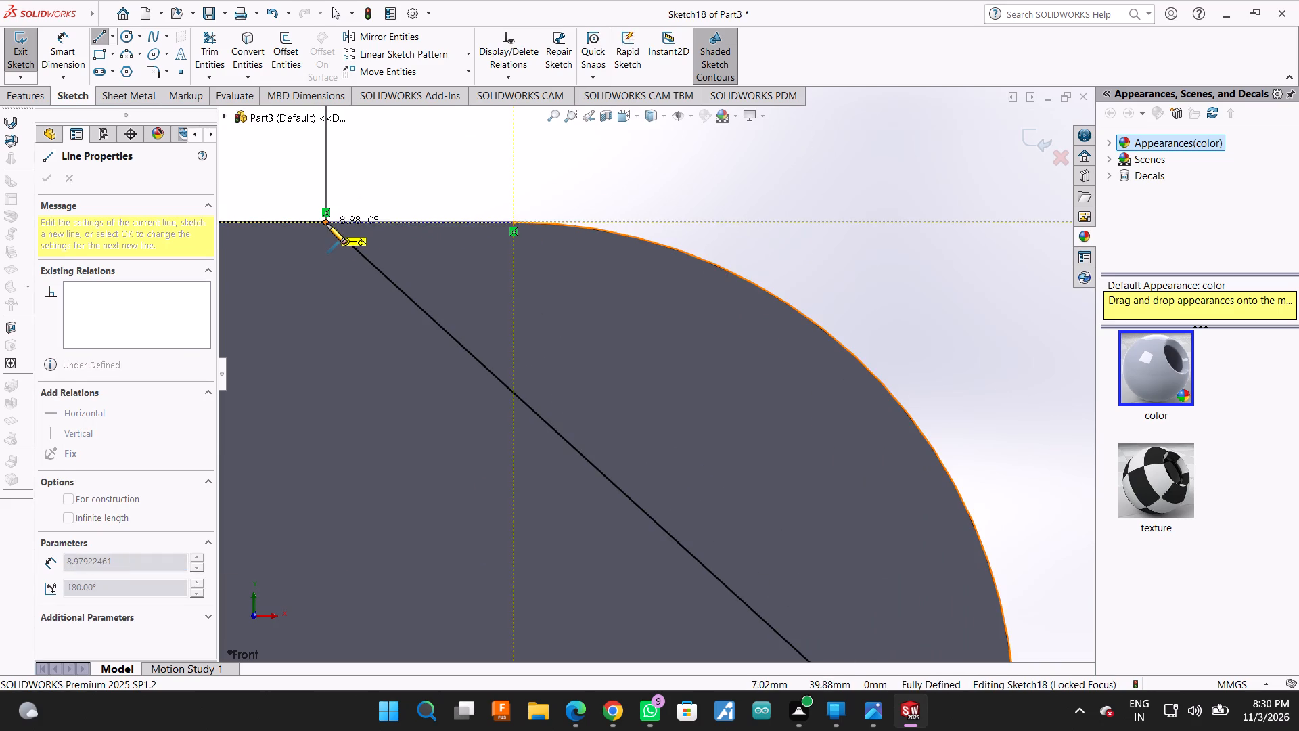
click(327, 224)
scroll(541, 317, up, 3)
middle_drag(767, 298, 727, 350)
click(39, 173)
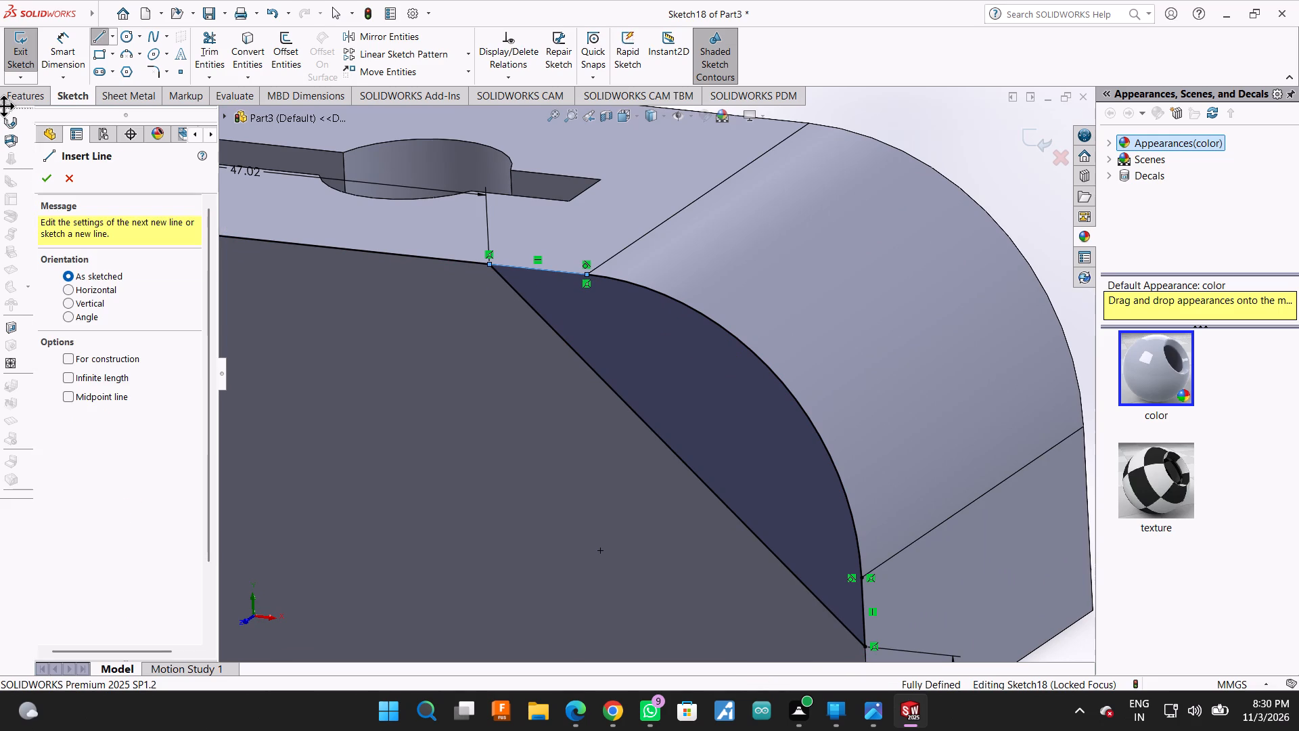
click(53, 180)
click(28, 102)
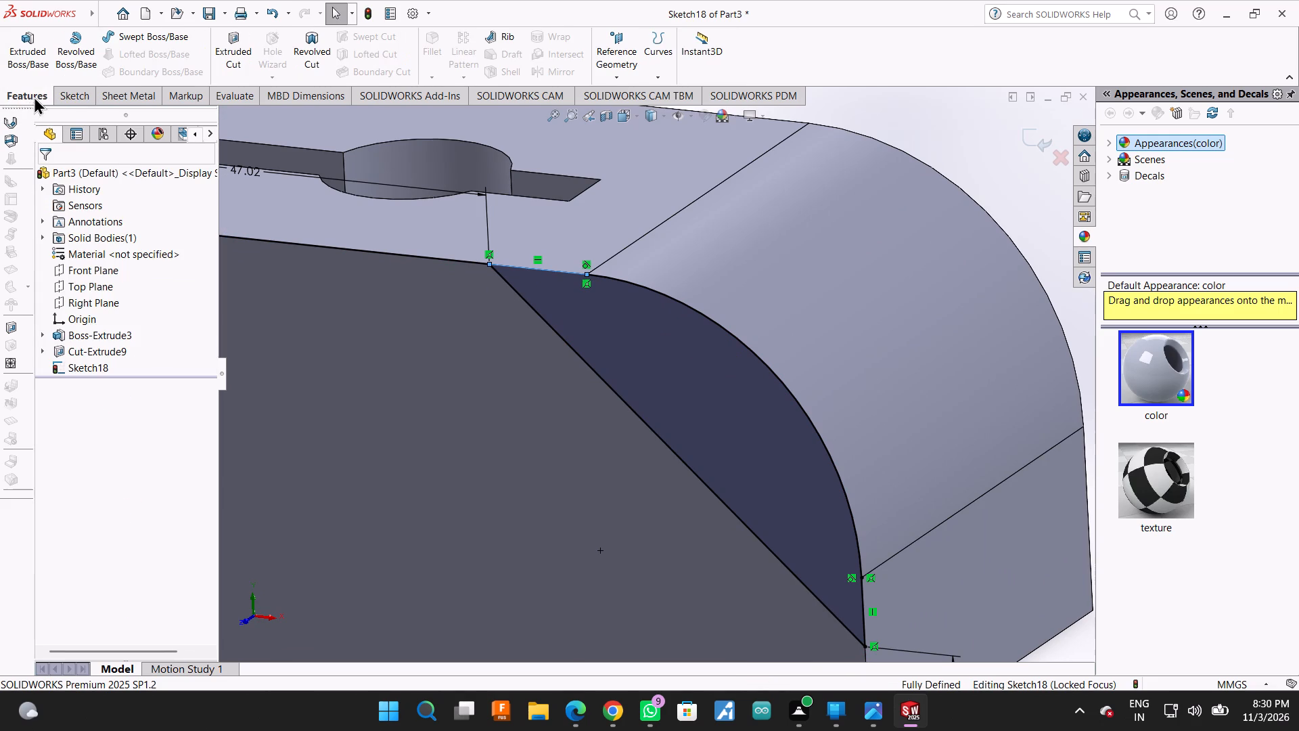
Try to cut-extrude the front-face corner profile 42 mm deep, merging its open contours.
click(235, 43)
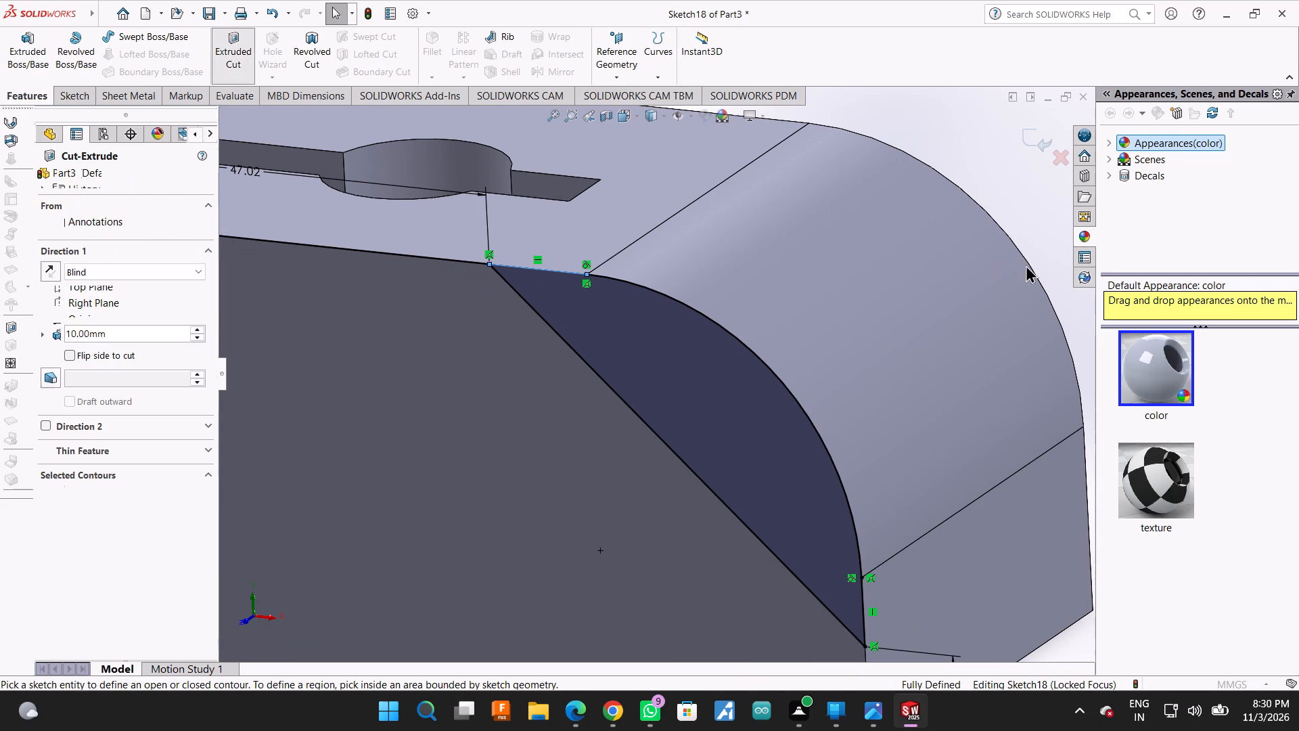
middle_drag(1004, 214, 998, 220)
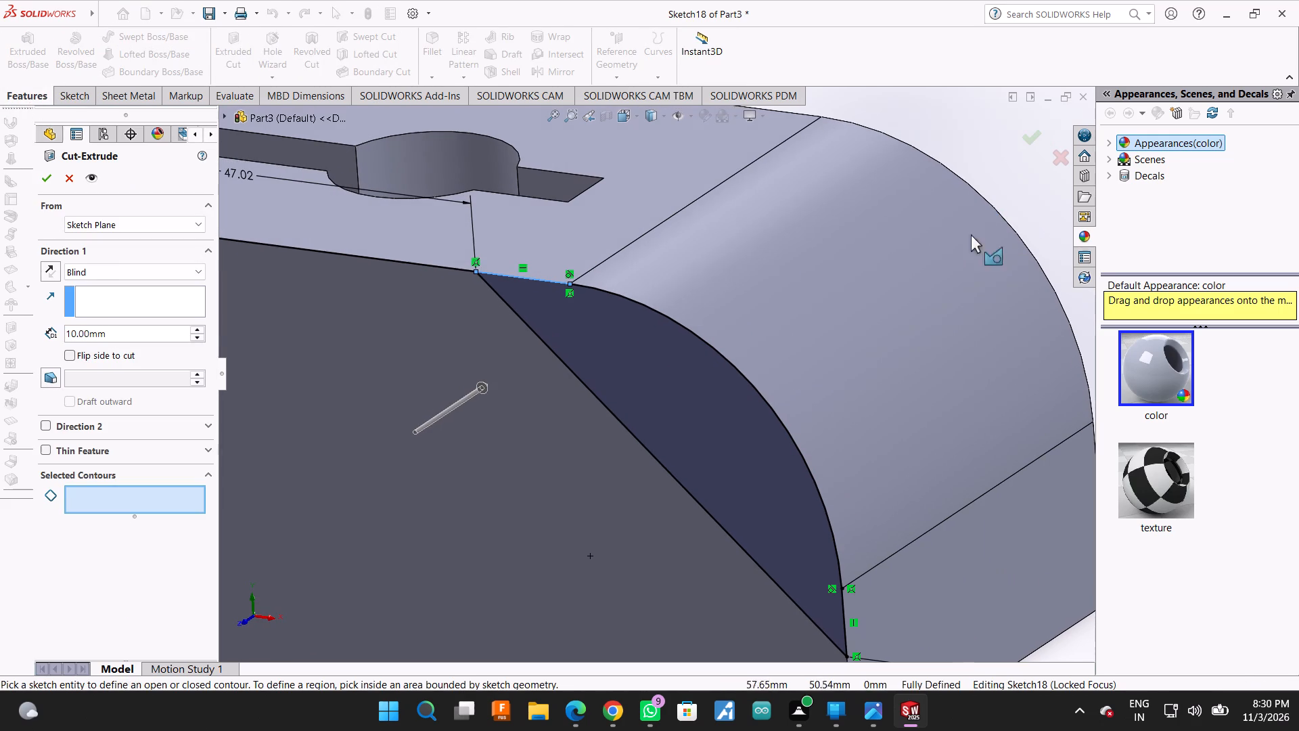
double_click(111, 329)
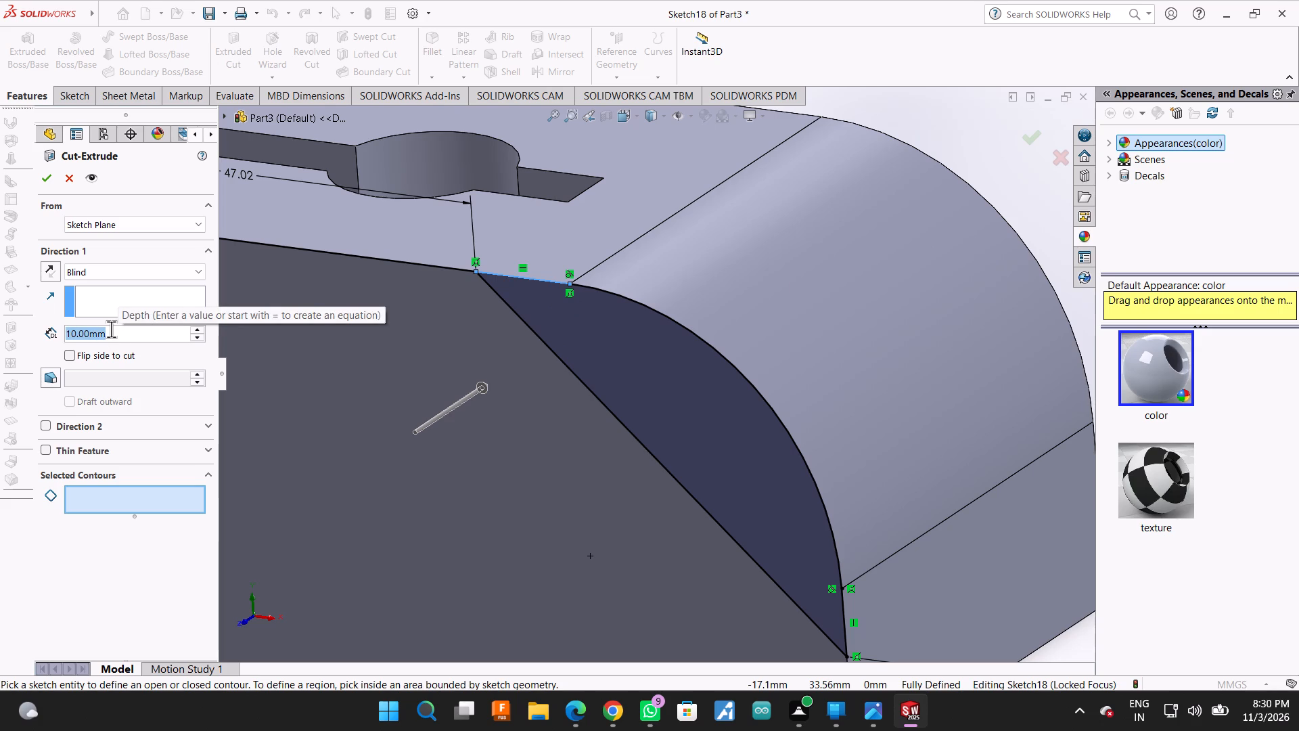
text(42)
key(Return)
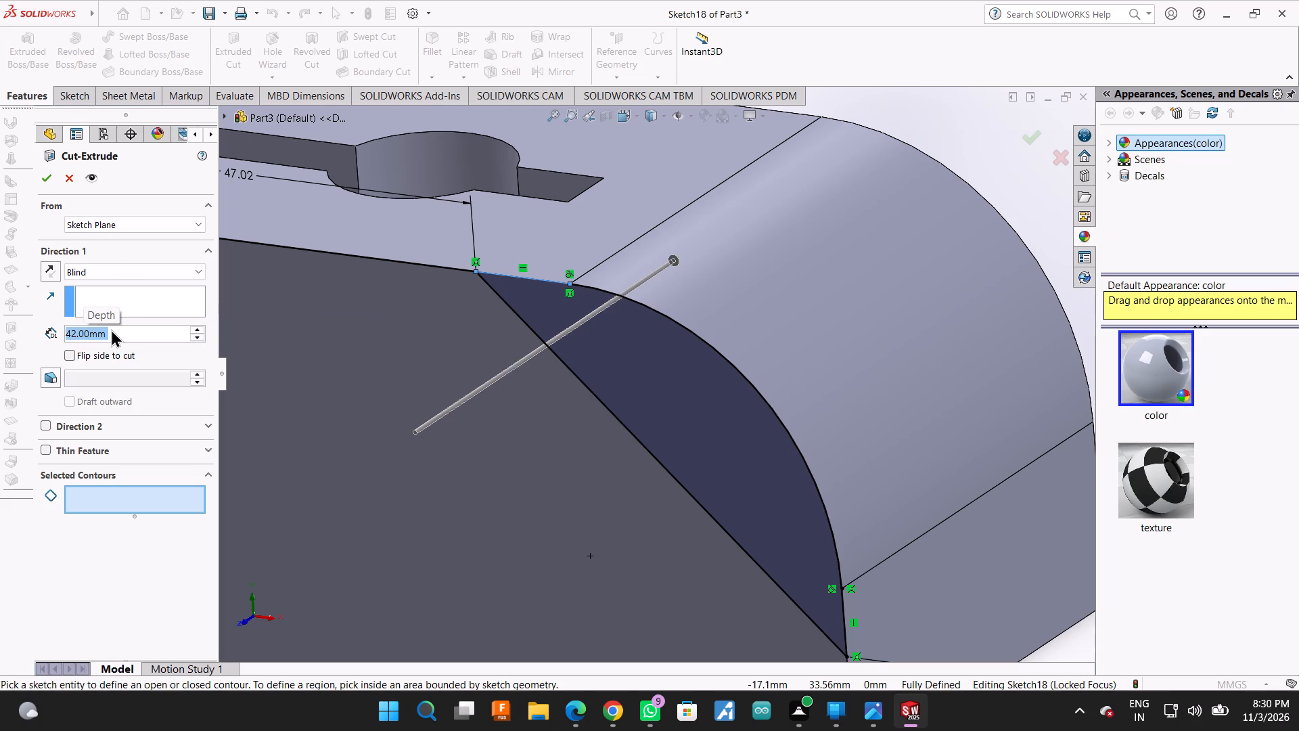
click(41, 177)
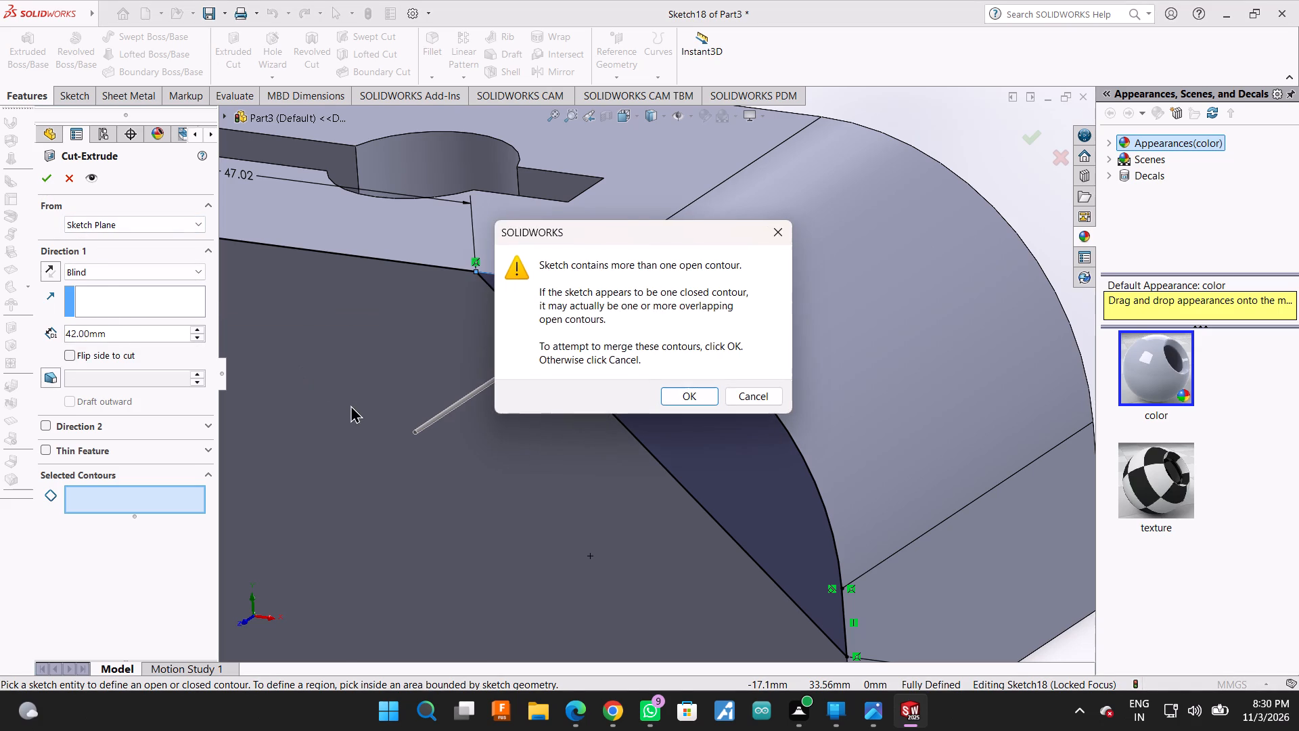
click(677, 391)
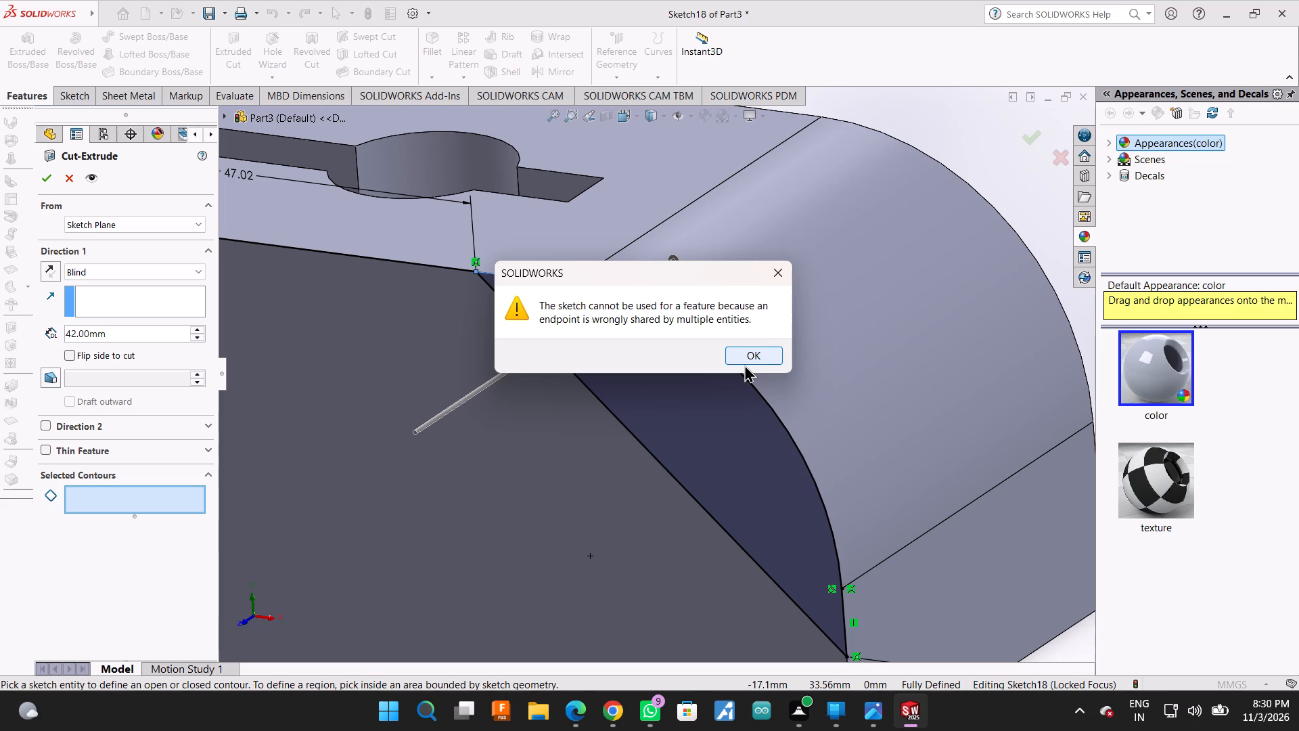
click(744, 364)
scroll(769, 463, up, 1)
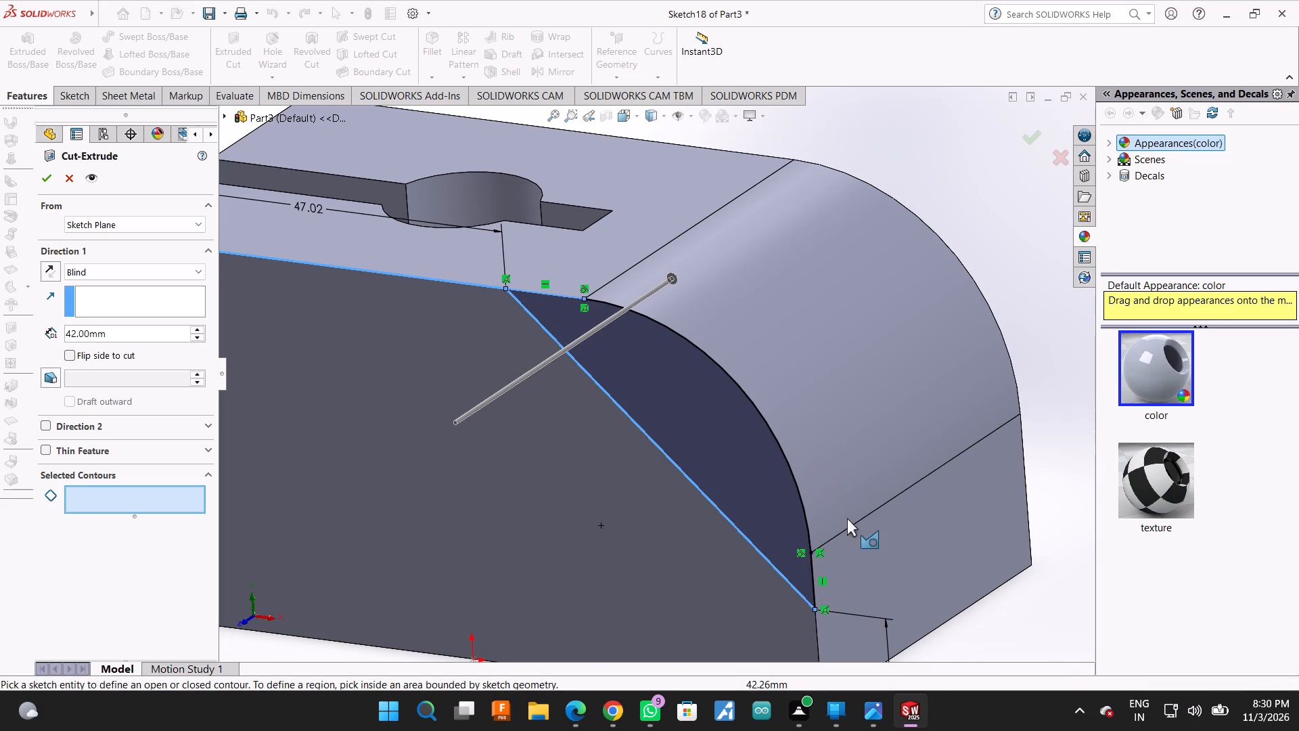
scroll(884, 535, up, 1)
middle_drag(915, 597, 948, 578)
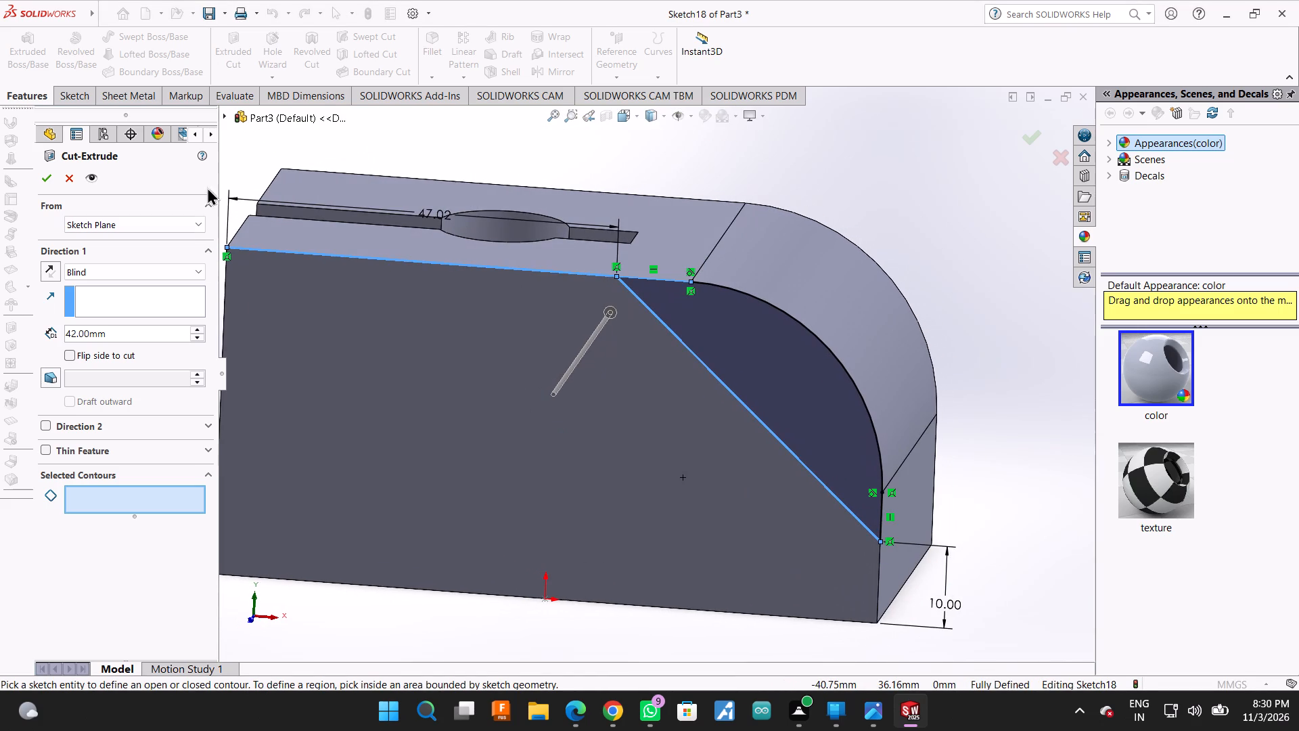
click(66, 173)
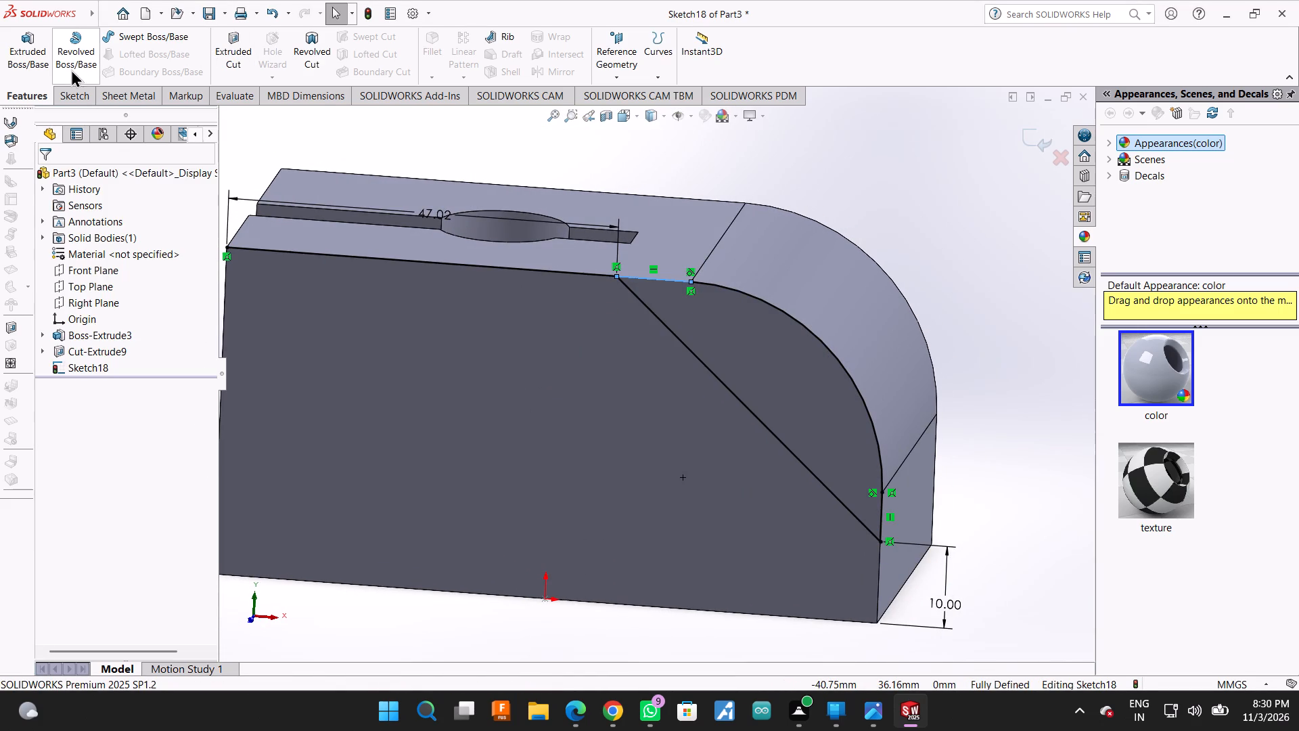
Trim away the long top line in Sketch18 between the block's far end and the diagonal, keeping the closed corner profile.
click(64, 94)
click(204, 39)
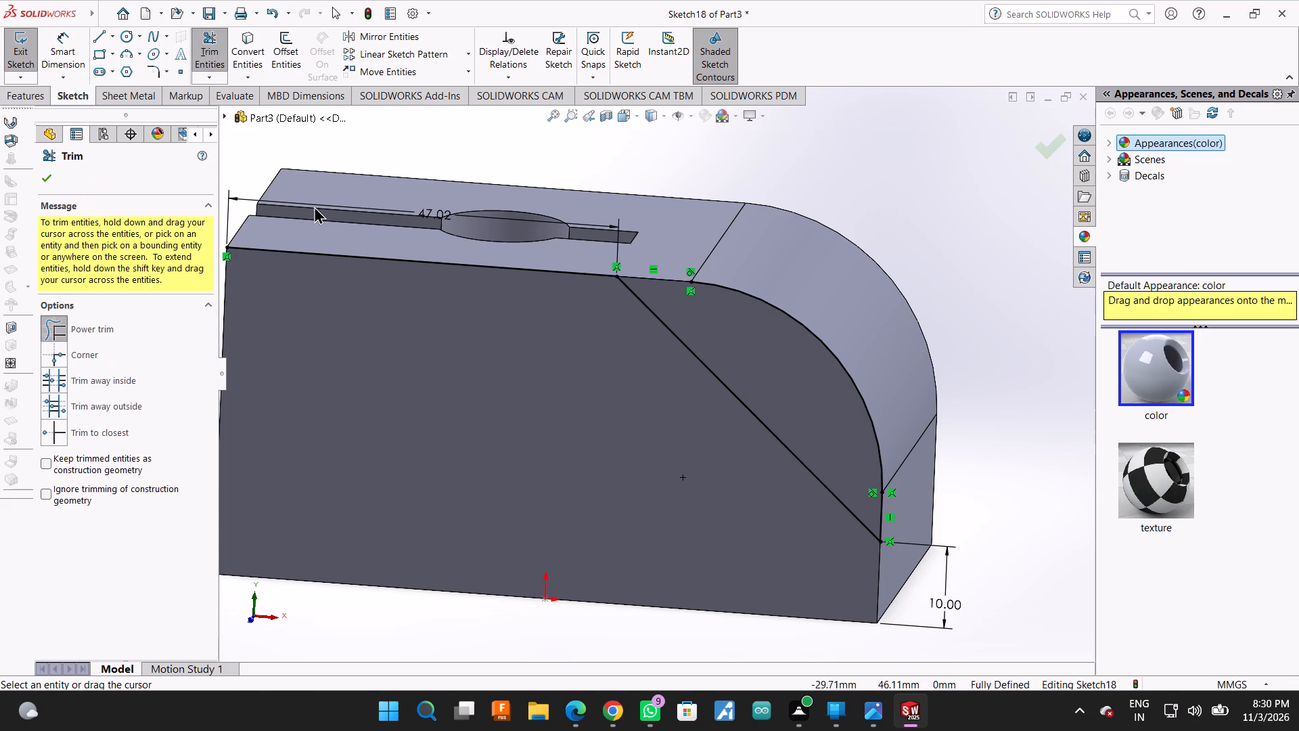
drag(316, 217, 351, 302)
middle_drag(866, 192, 833, 198)
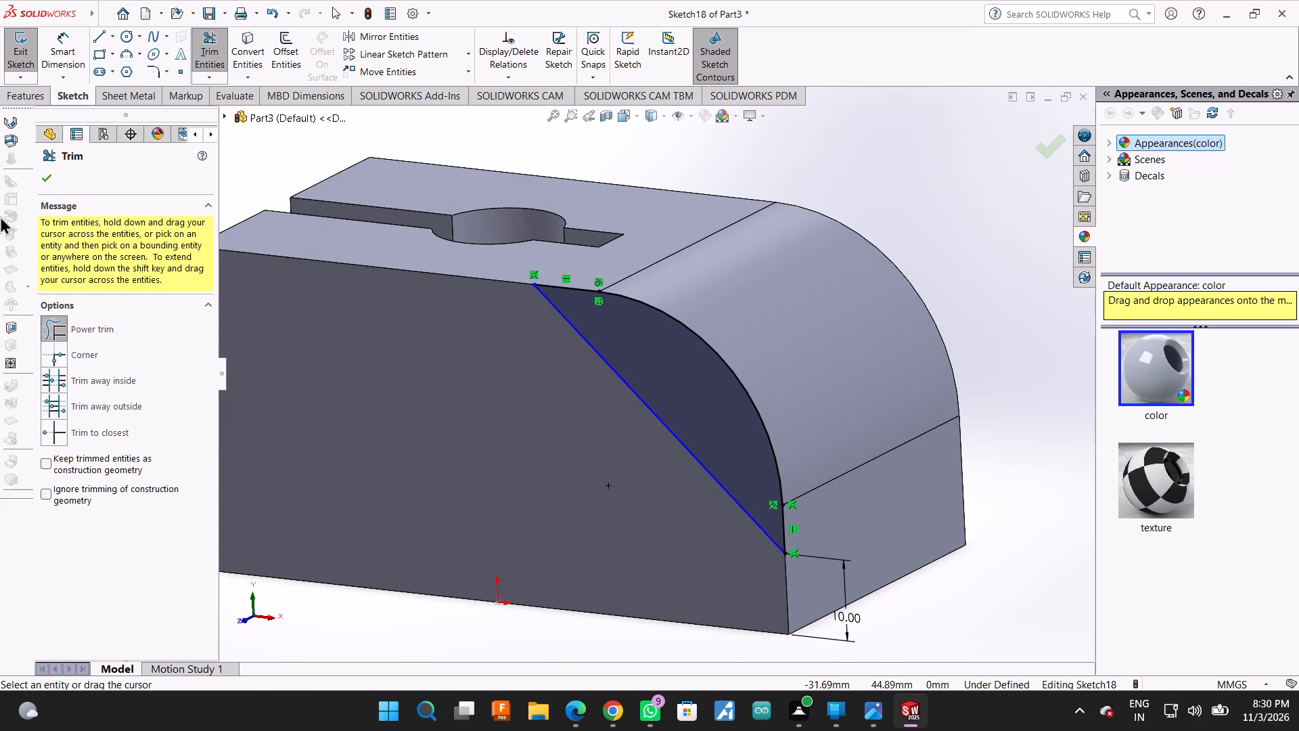
click(37, 178)
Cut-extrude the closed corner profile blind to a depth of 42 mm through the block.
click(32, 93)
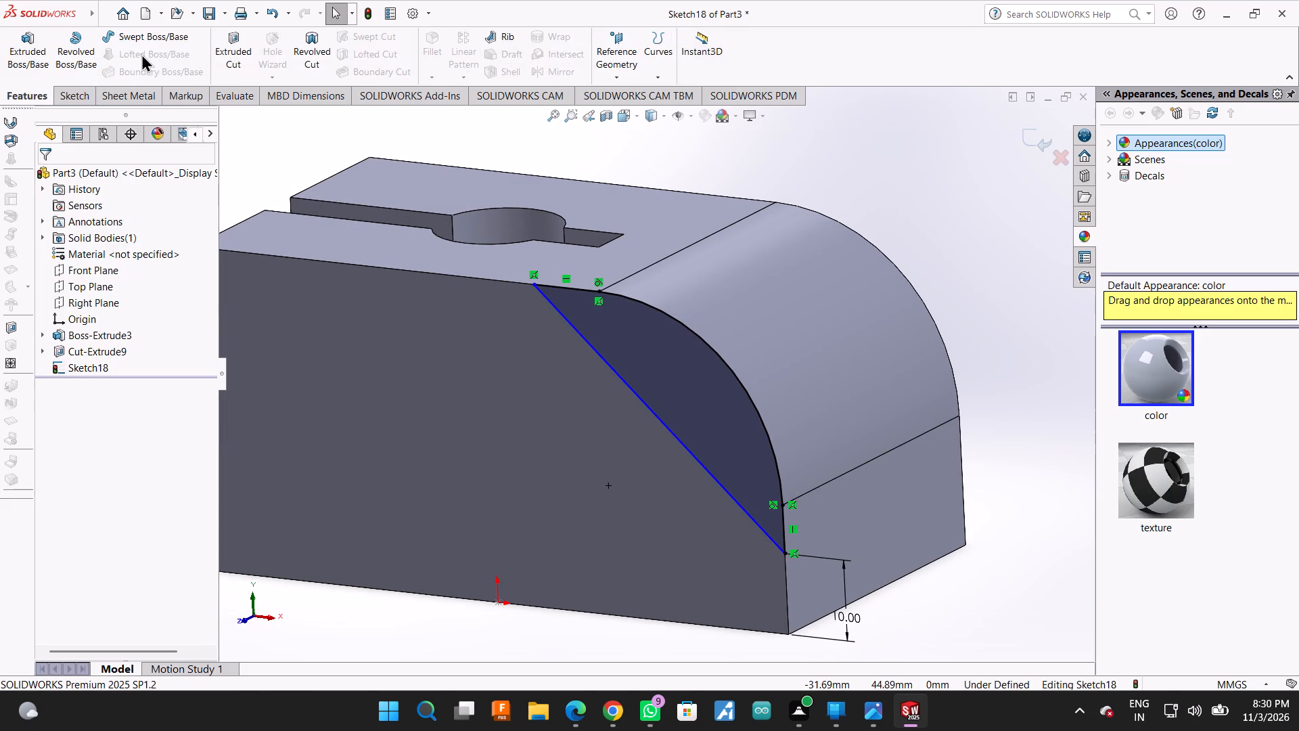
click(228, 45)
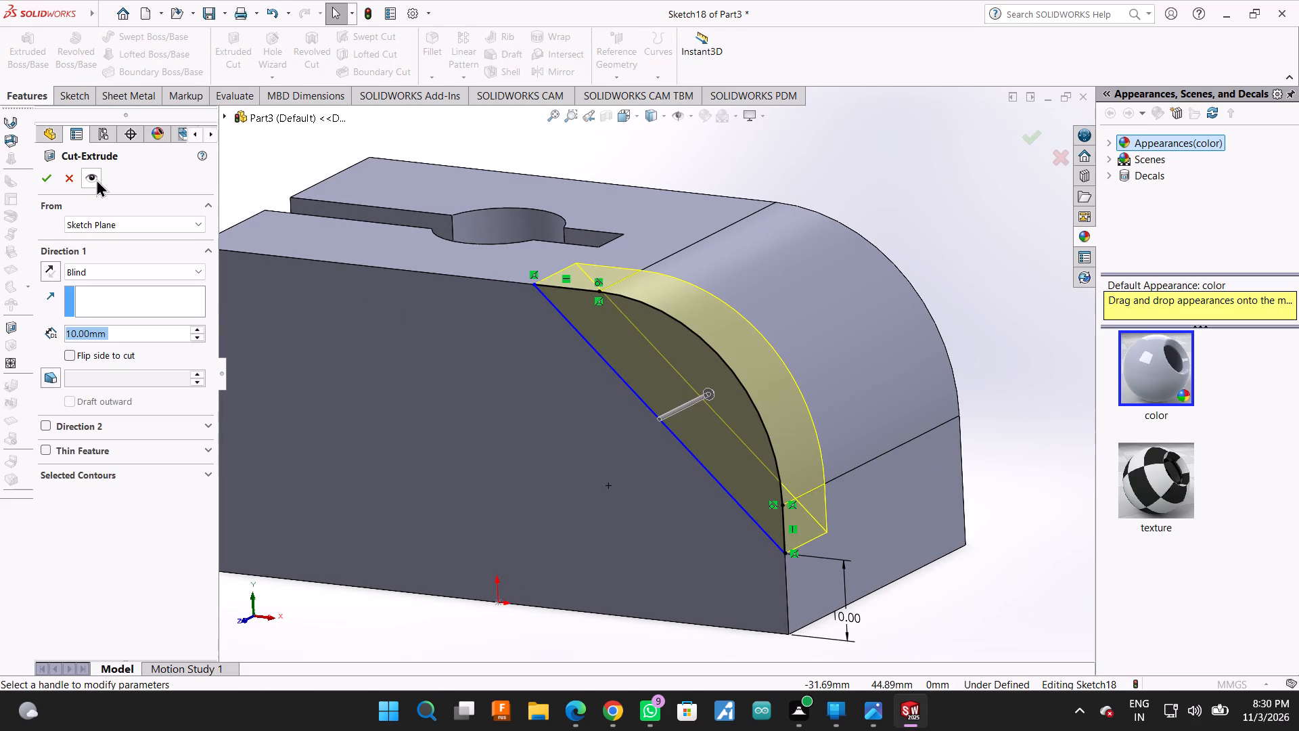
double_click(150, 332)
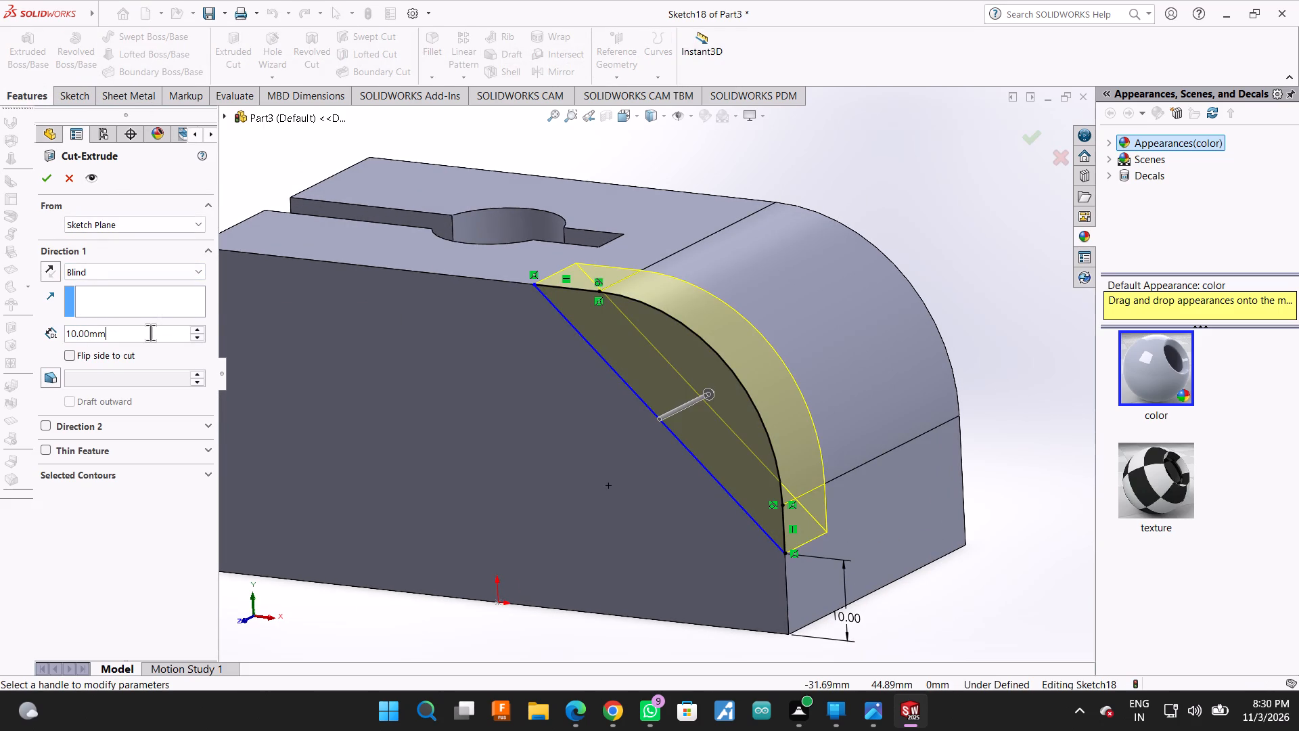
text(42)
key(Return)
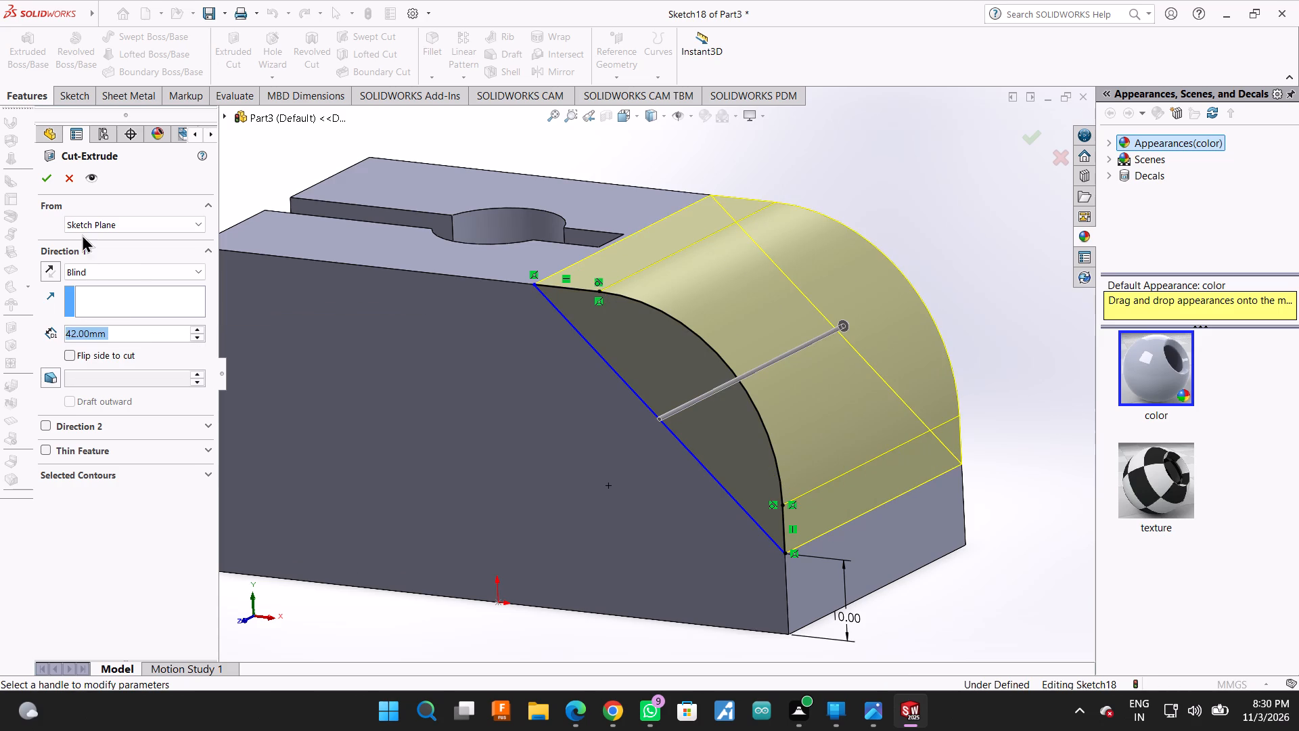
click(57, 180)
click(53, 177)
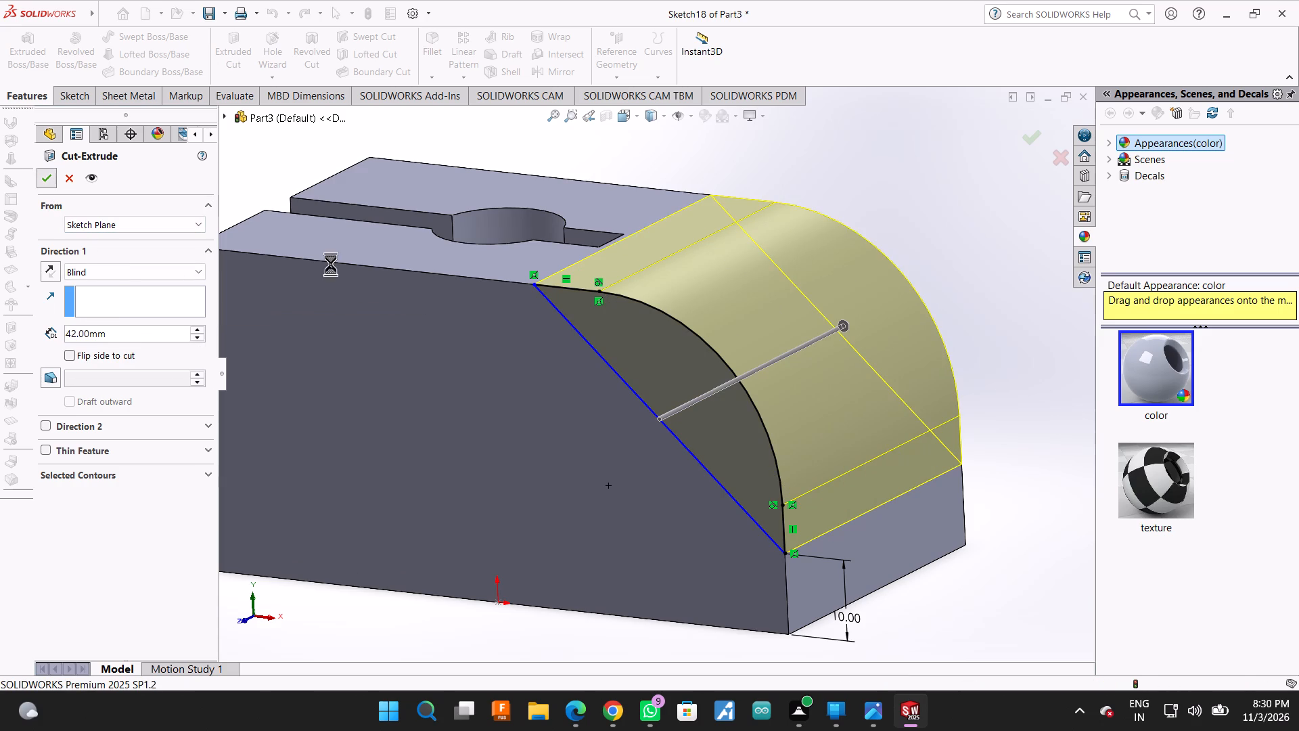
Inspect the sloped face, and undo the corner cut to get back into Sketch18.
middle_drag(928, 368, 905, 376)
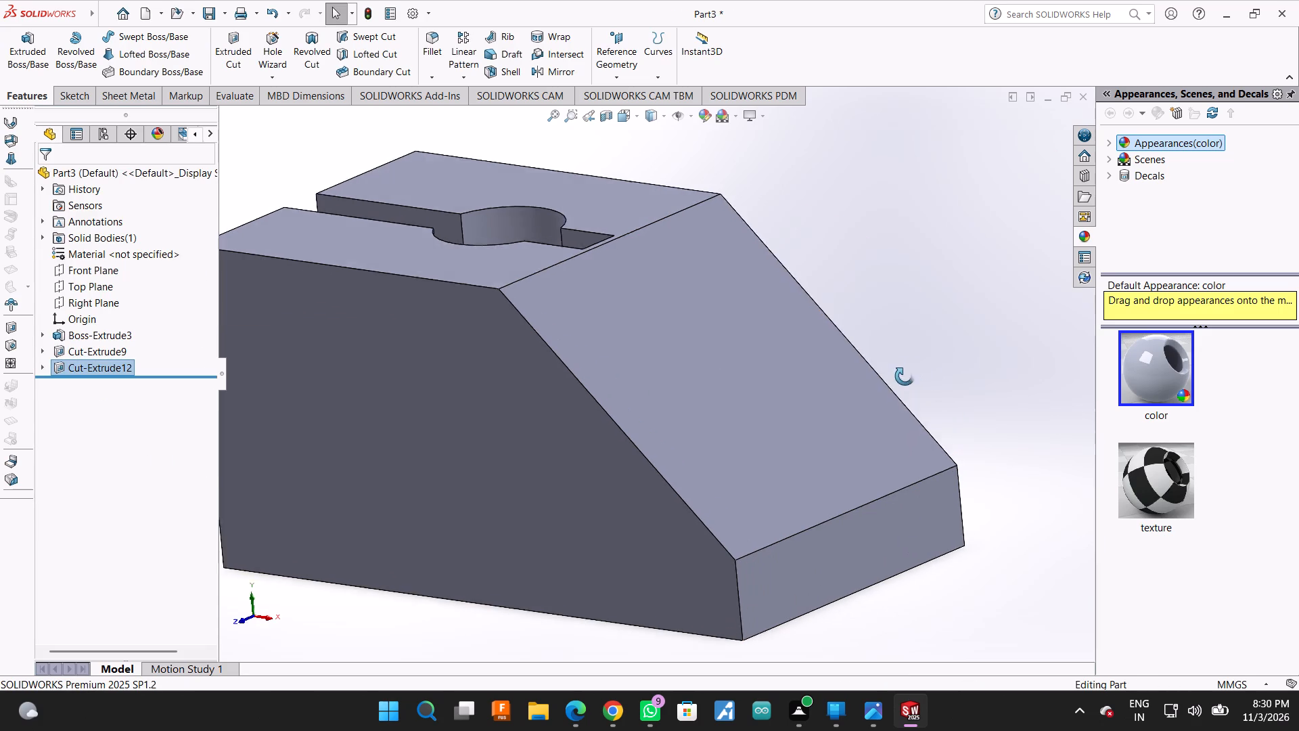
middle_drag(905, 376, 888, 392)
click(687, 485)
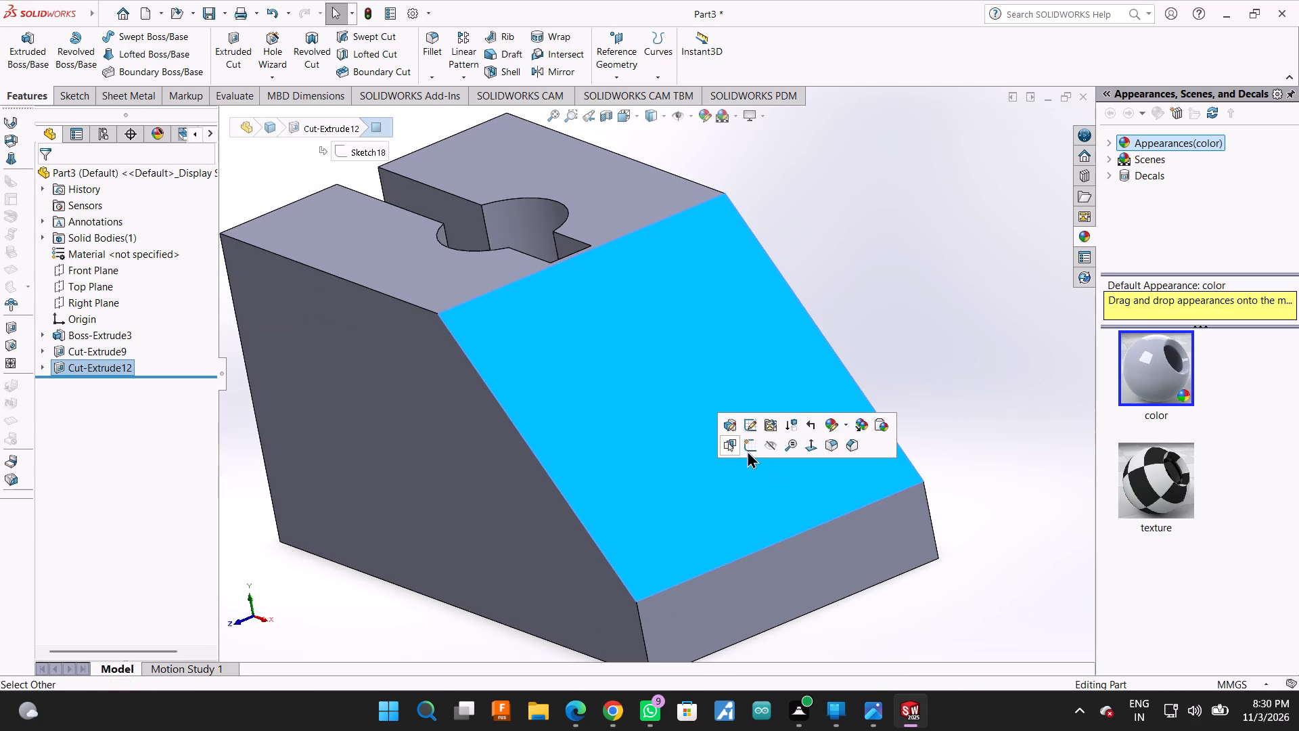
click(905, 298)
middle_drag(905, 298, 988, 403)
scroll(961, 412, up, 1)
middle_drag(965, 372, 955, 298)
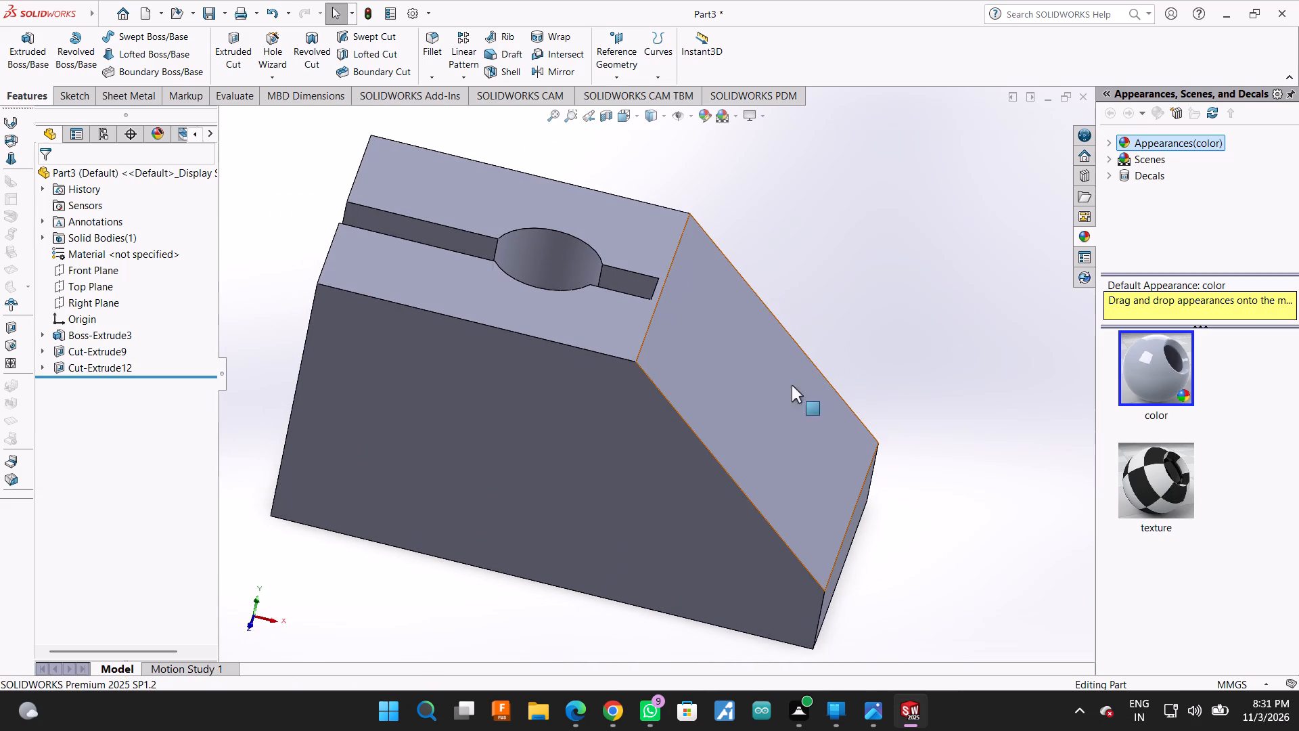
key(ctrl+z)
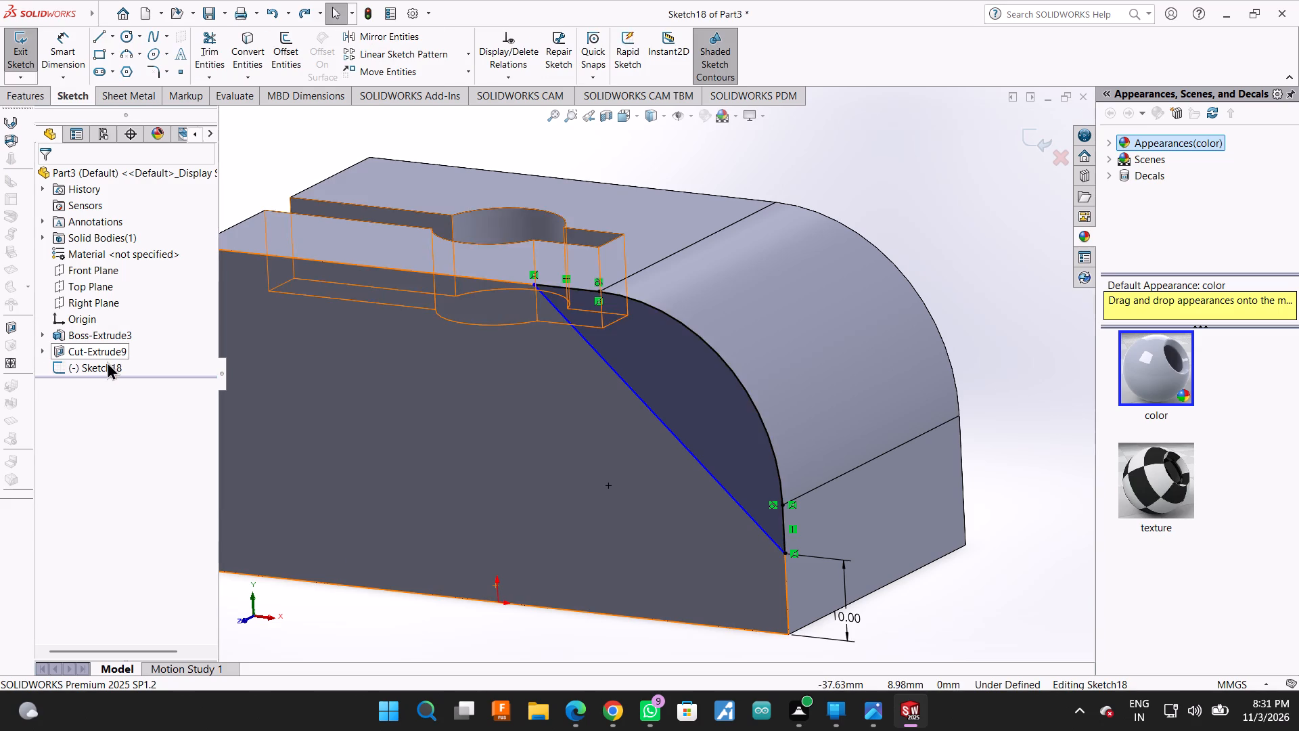
Dimension the diagonal's upper endpoint 46 mm from the block's vertical edge opposite the rounded corner.
click(107, 366)
click(139, 342)
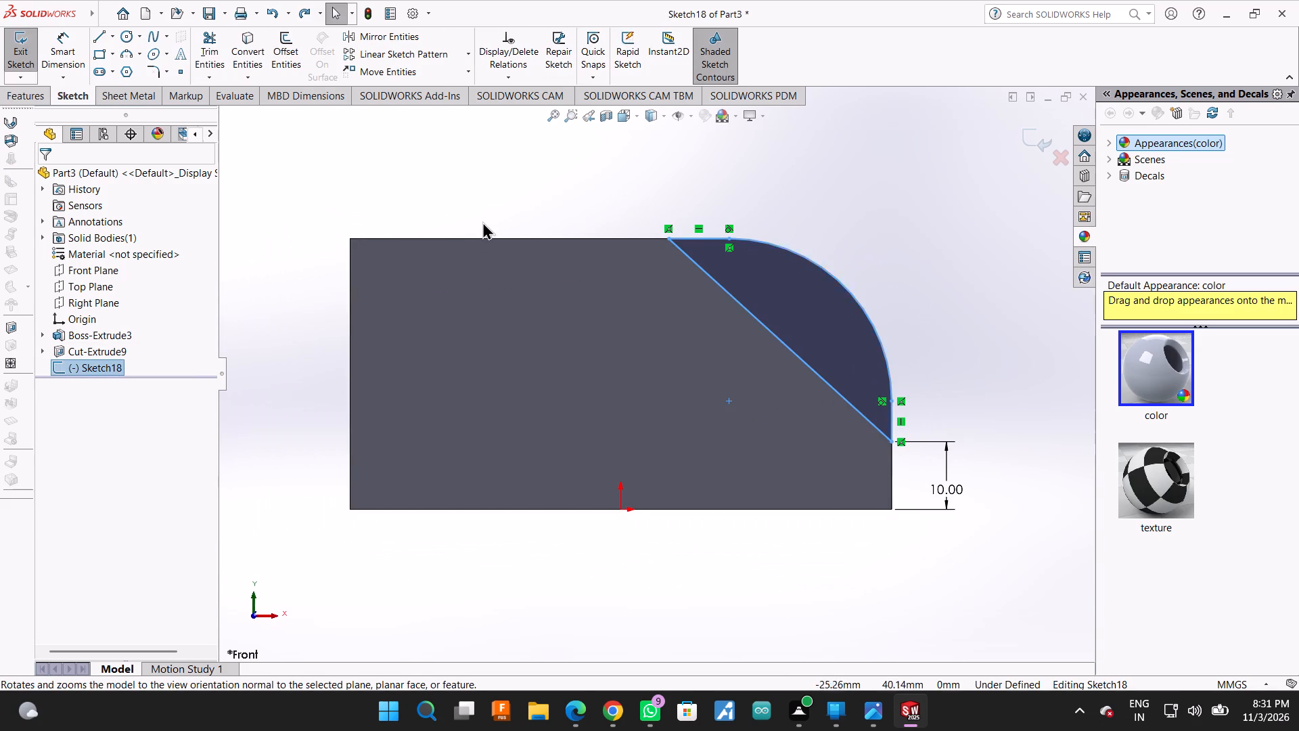
click(44, 41)
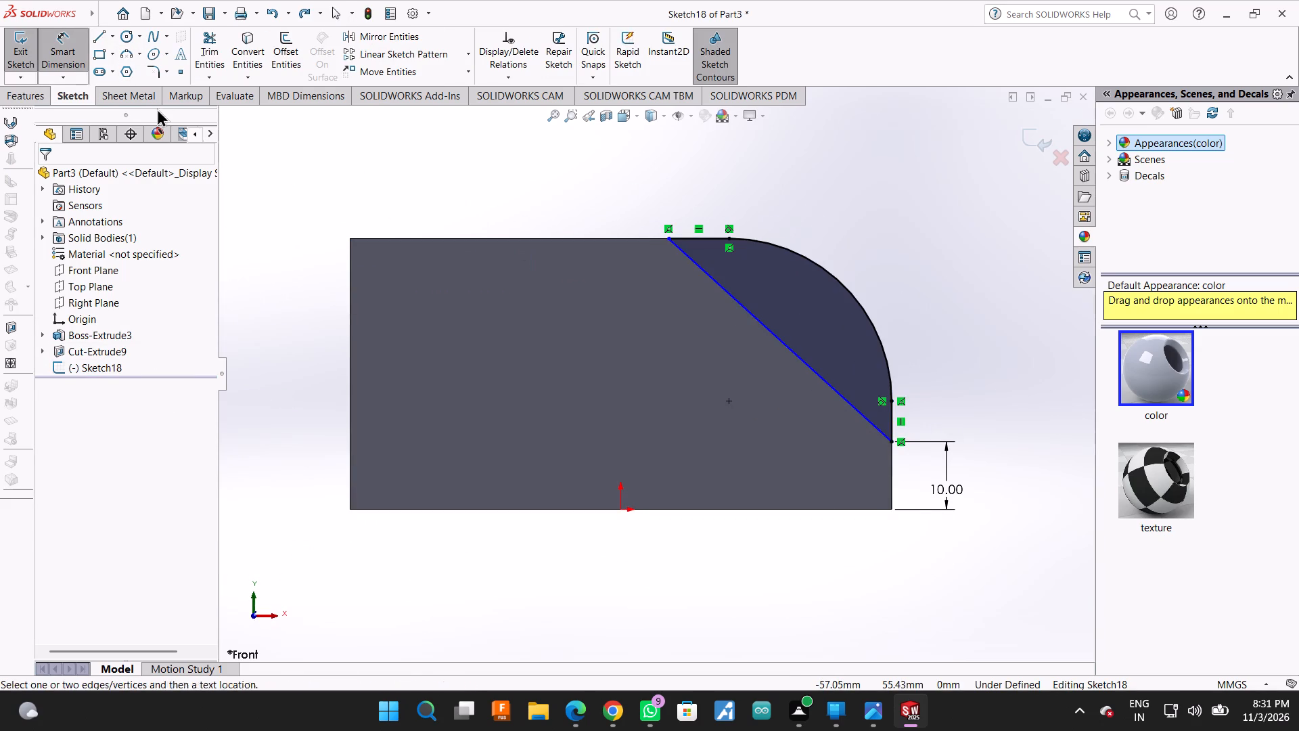
click(351, 246)
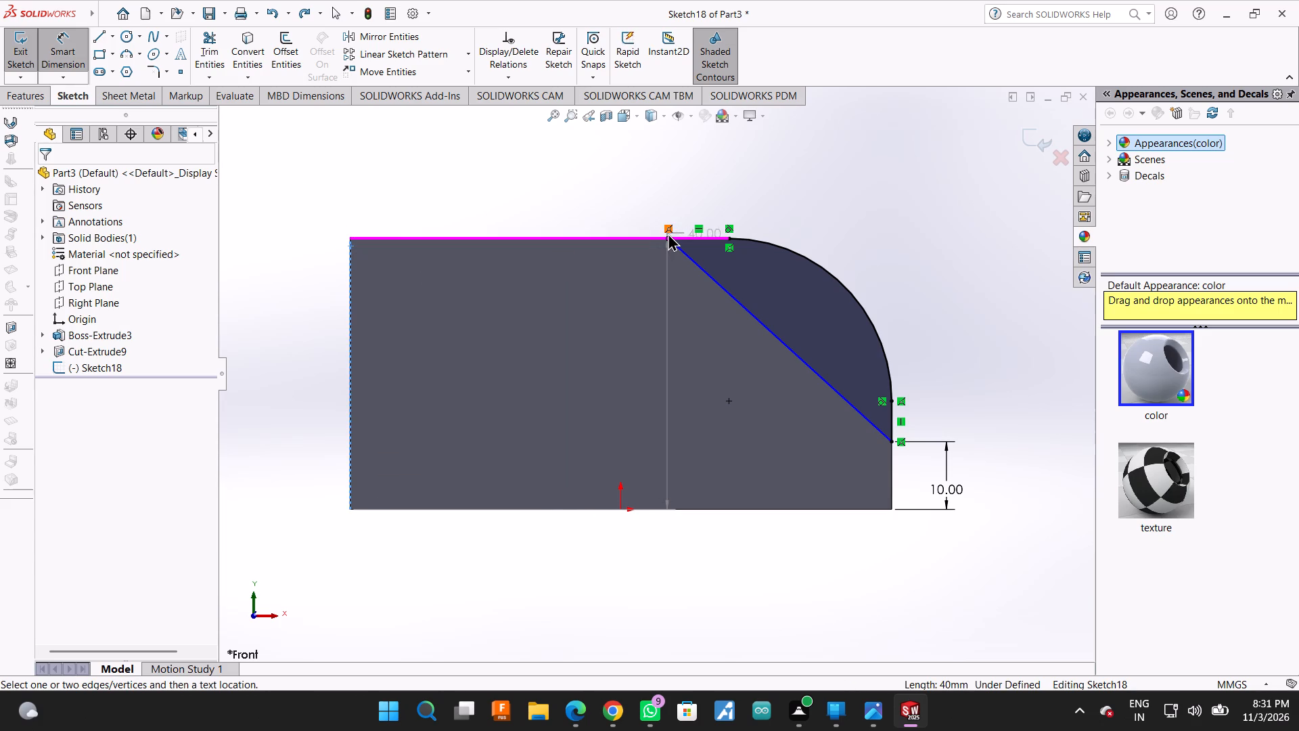
click(670, 237)
click(561, 195)
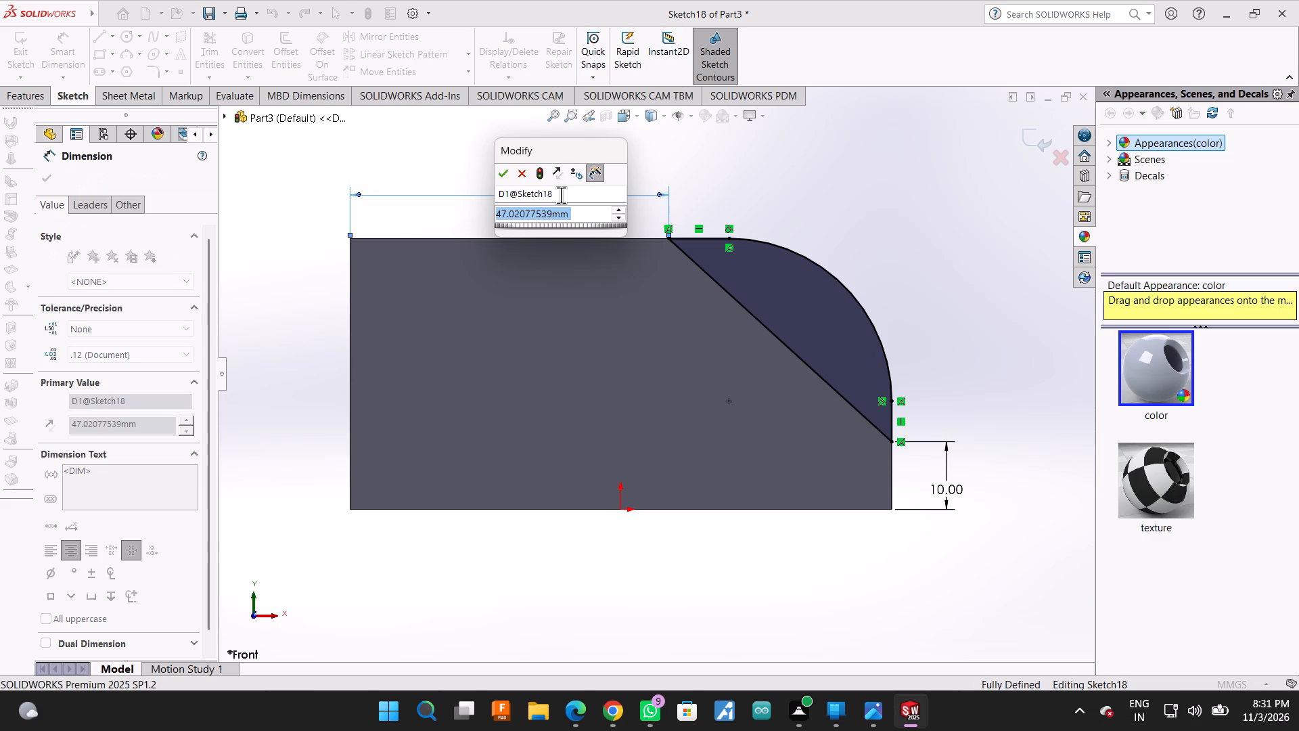
text(46)
key(Return)
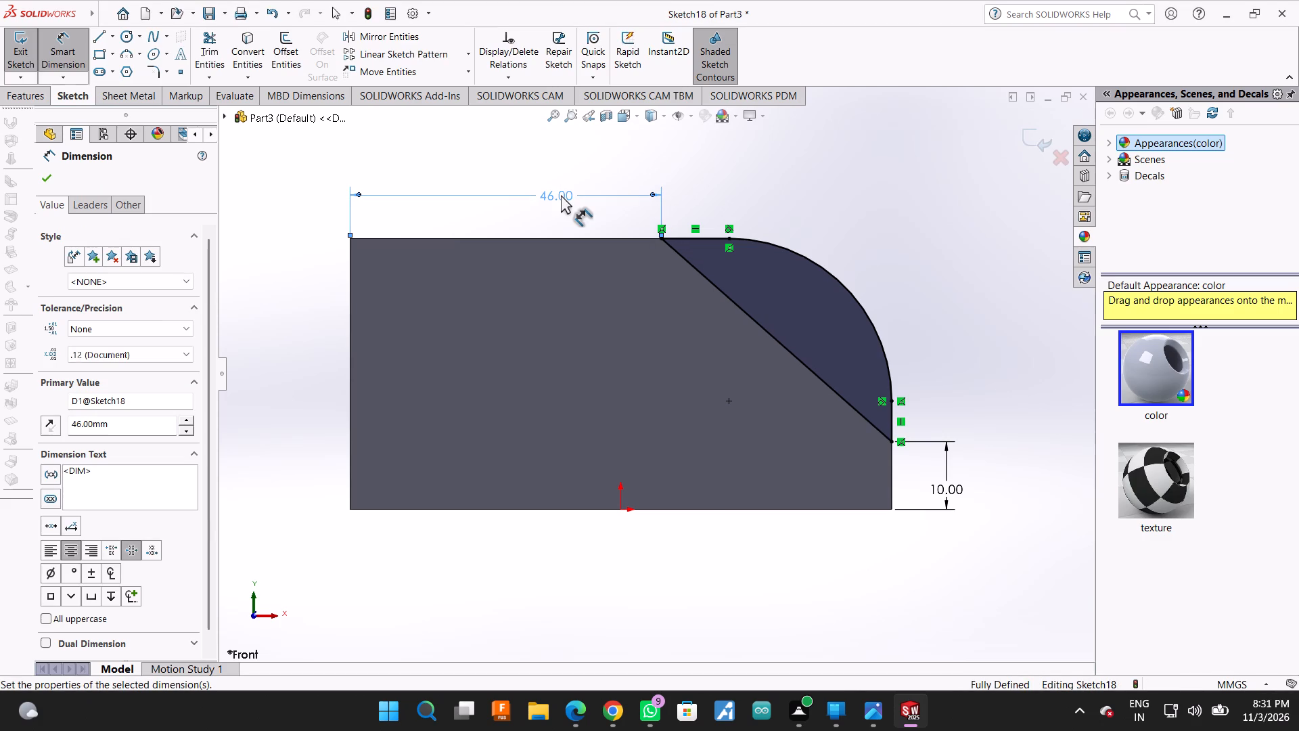
click(43, 169)
Cut-extrude the corner profile blind 42 mm through the block to form the sloped face.
middle_drag(851, 238, 807, 325)
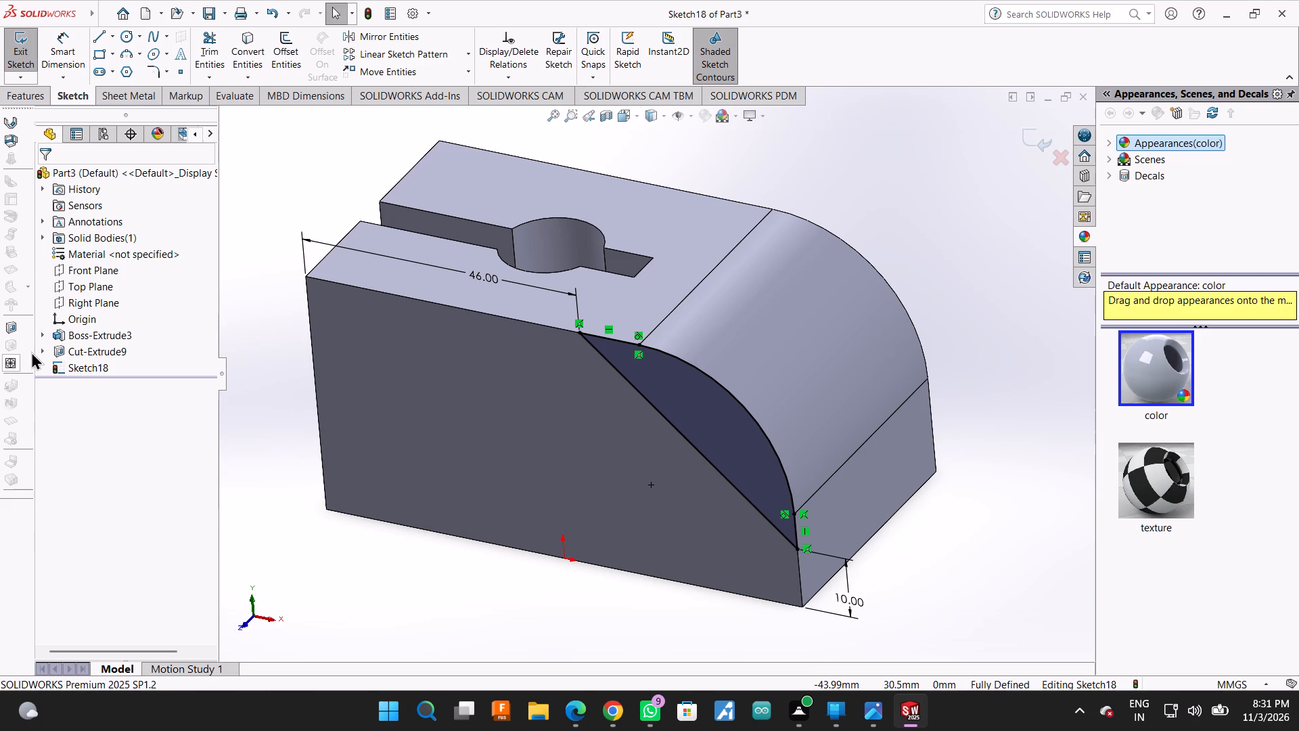
click(30, 100)
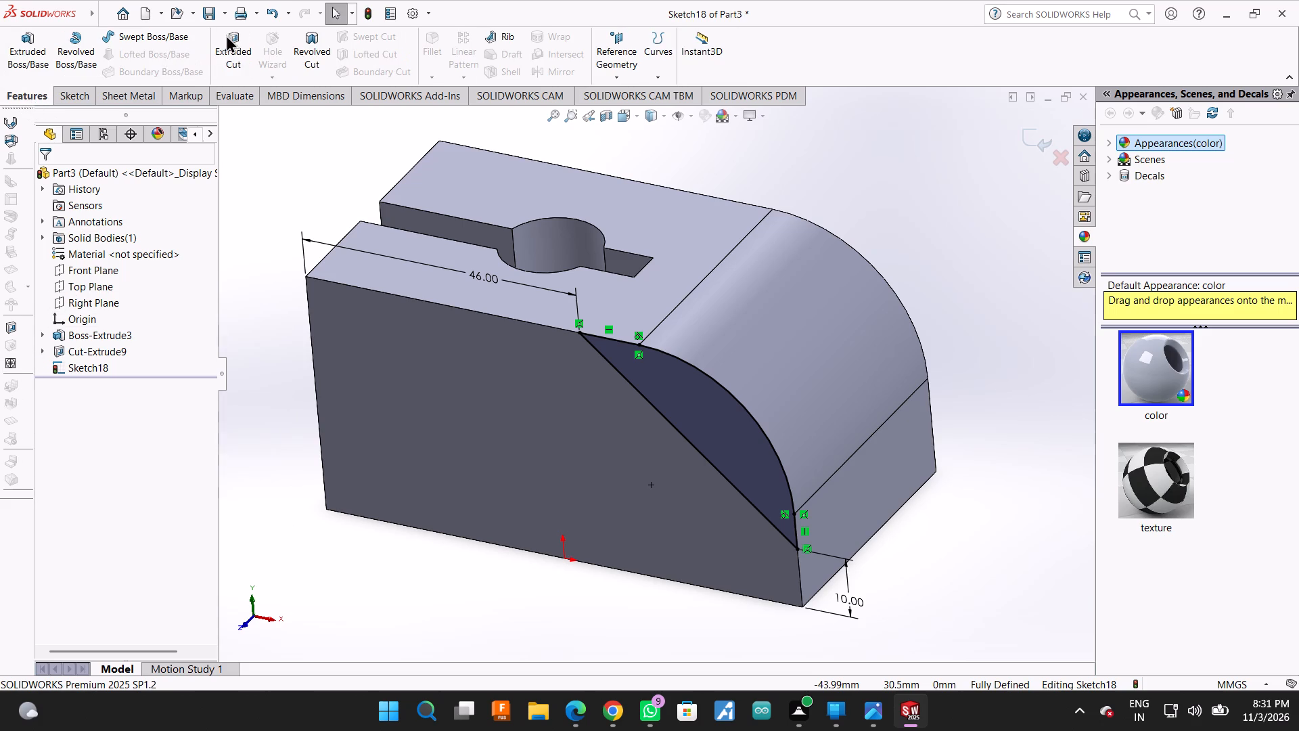
click(226, 35)
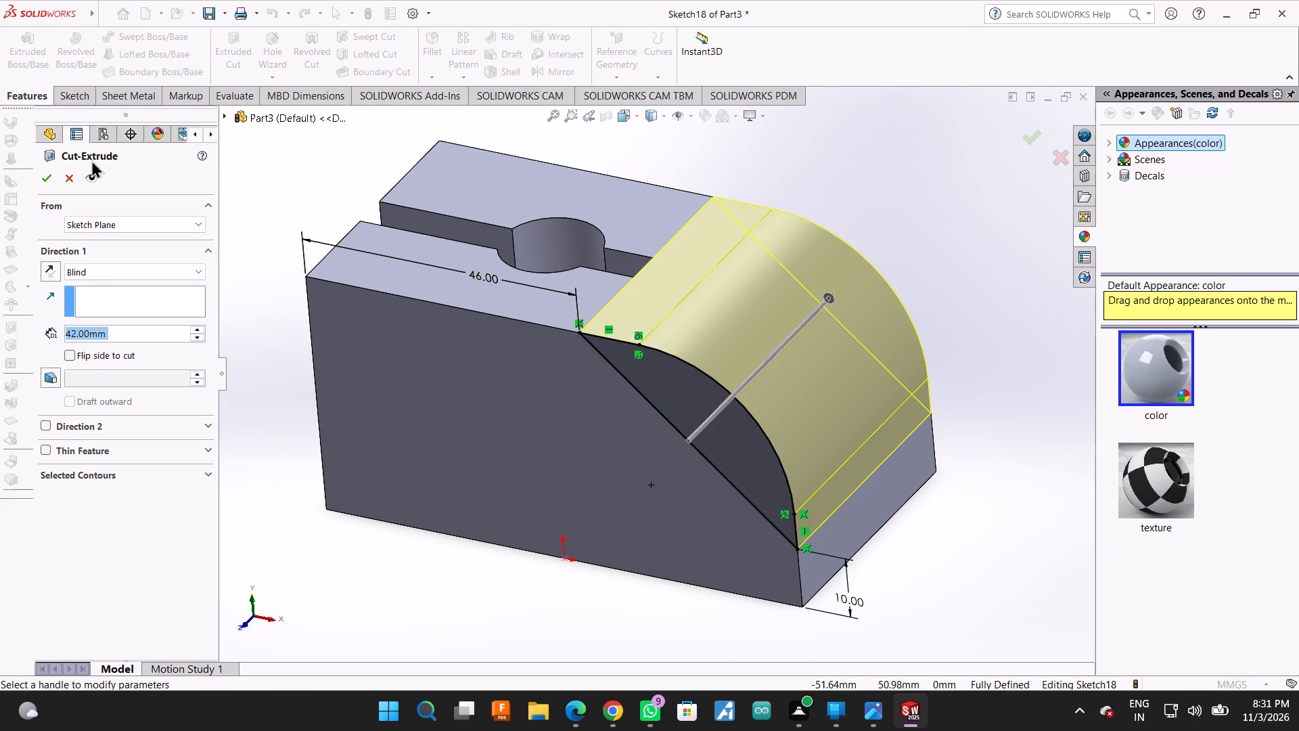
click(53, 182)
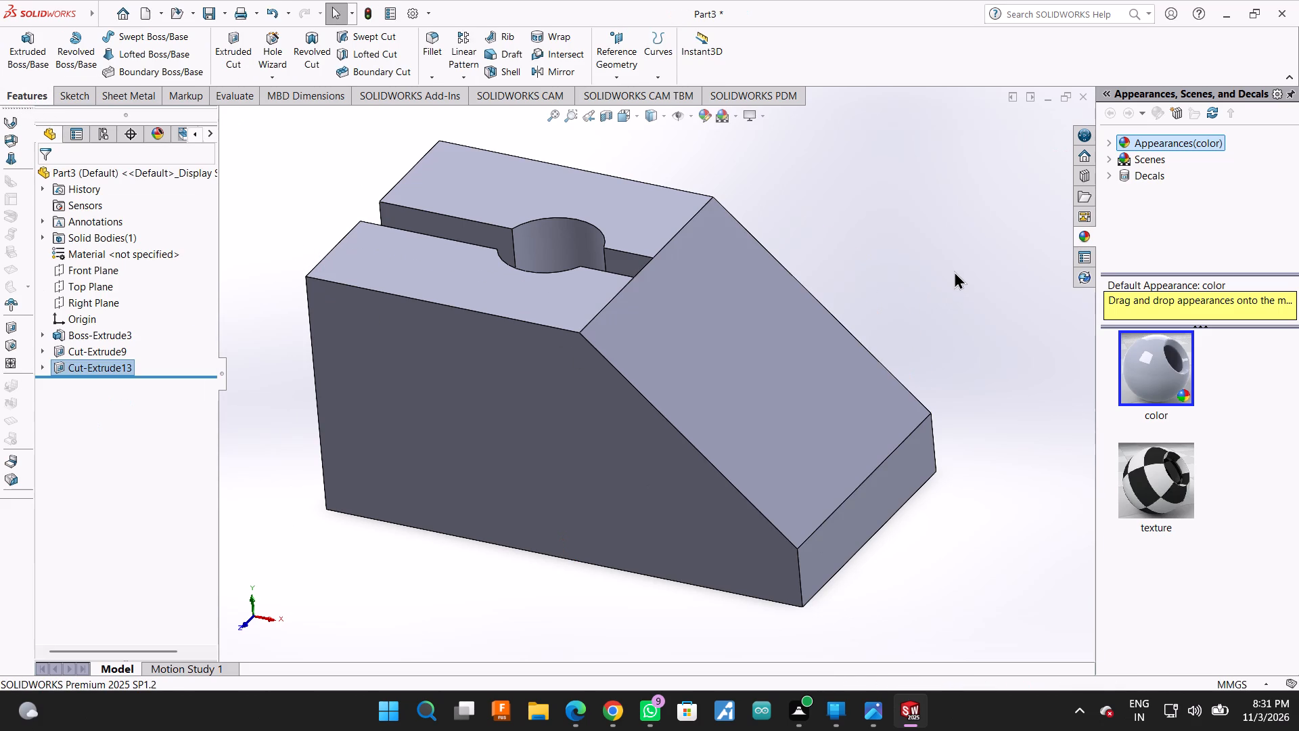
Sketch a closed 6 mm wide rectangle on the slot's end face, tracing the slot's outline from the top edge to its floor.
middle_drag(971, 273, 1059, 374)
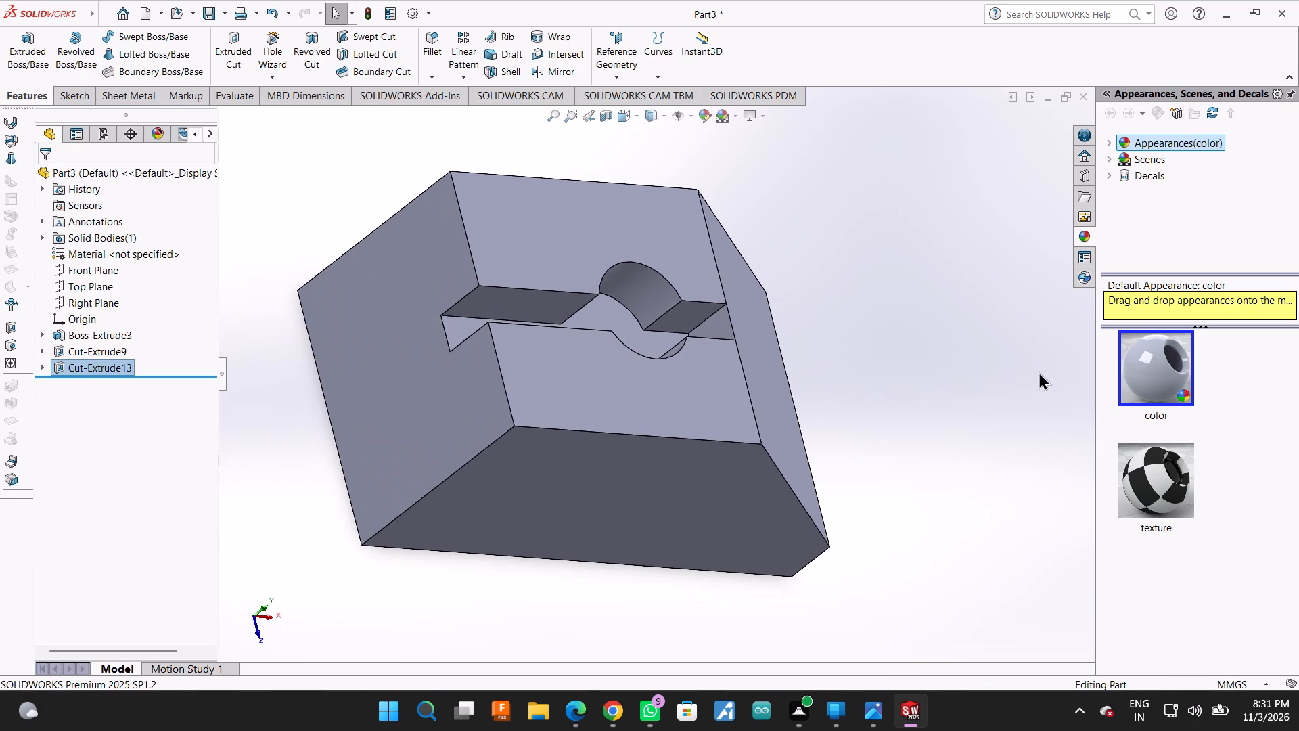
middle_drag(1022, 346, 945, 340)
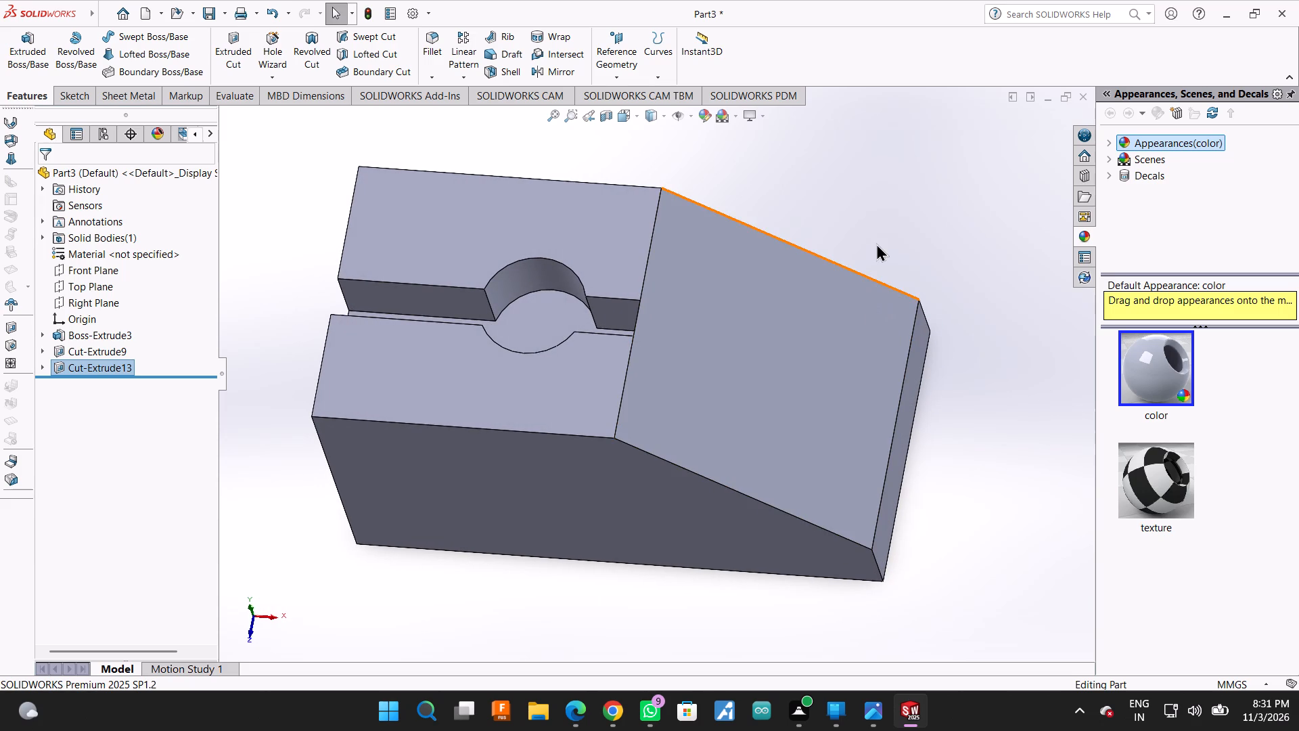
middle_drag(928, 250, 1016, 274)
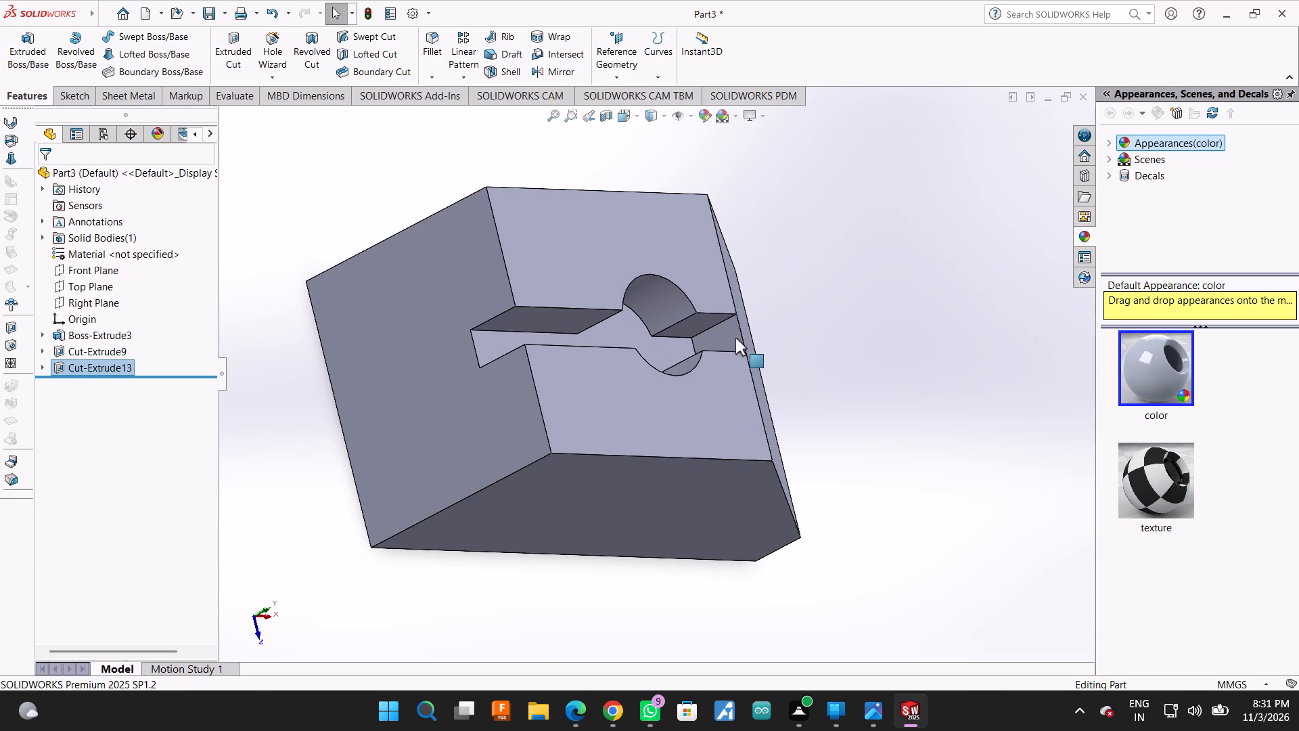
click(735, 338)
click(802, 301)
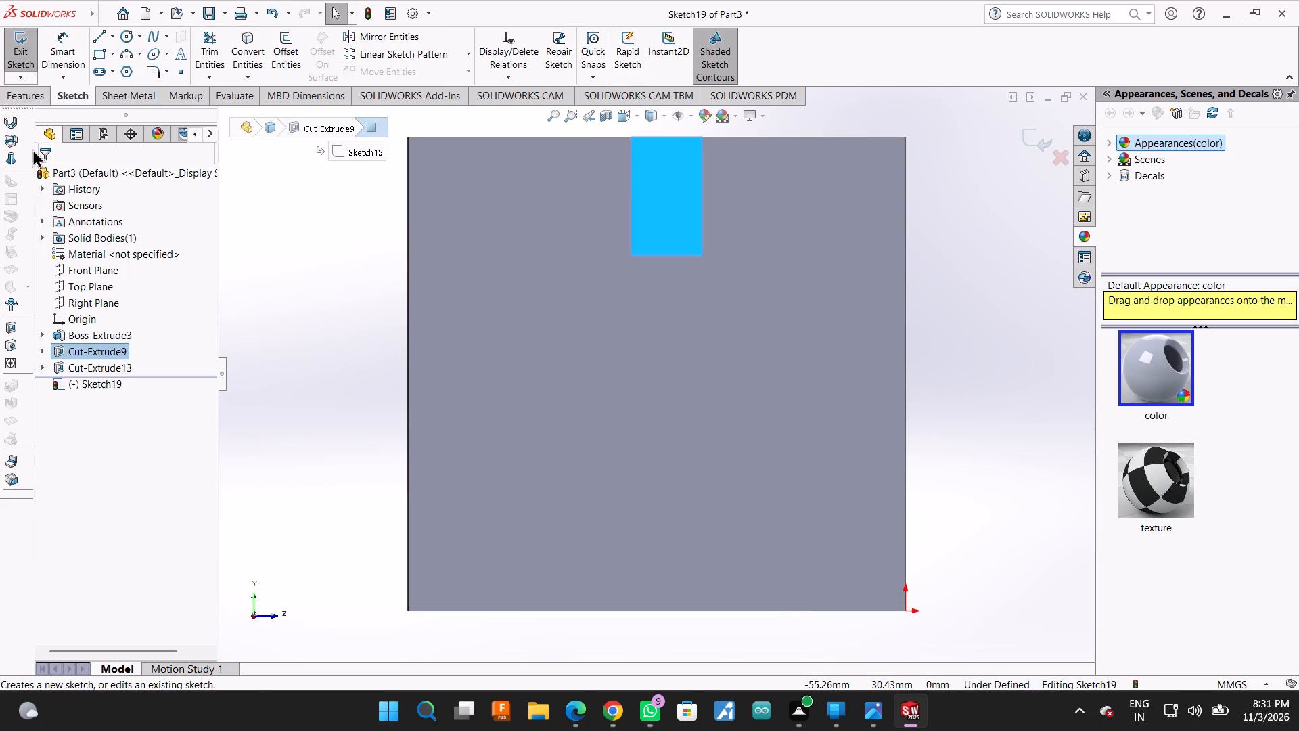
click(102, 34)
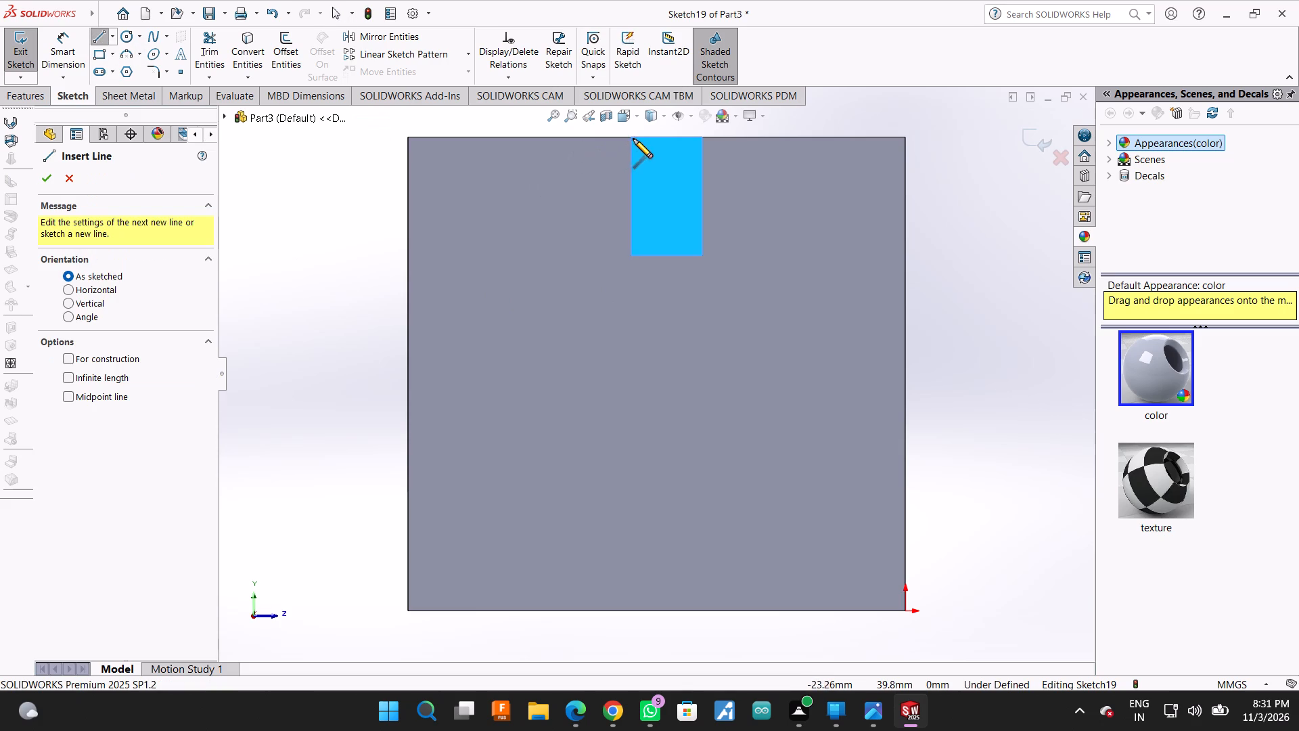
click(631, 139)
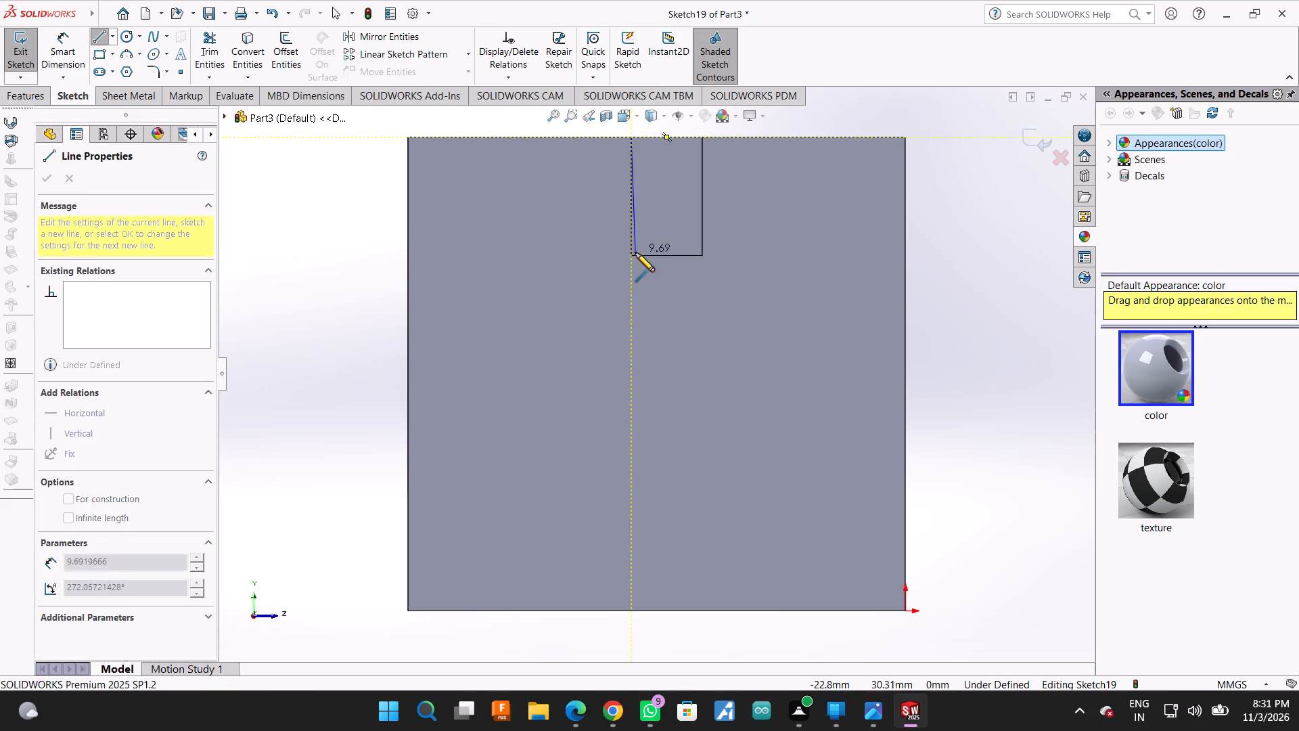
click(631, 257)
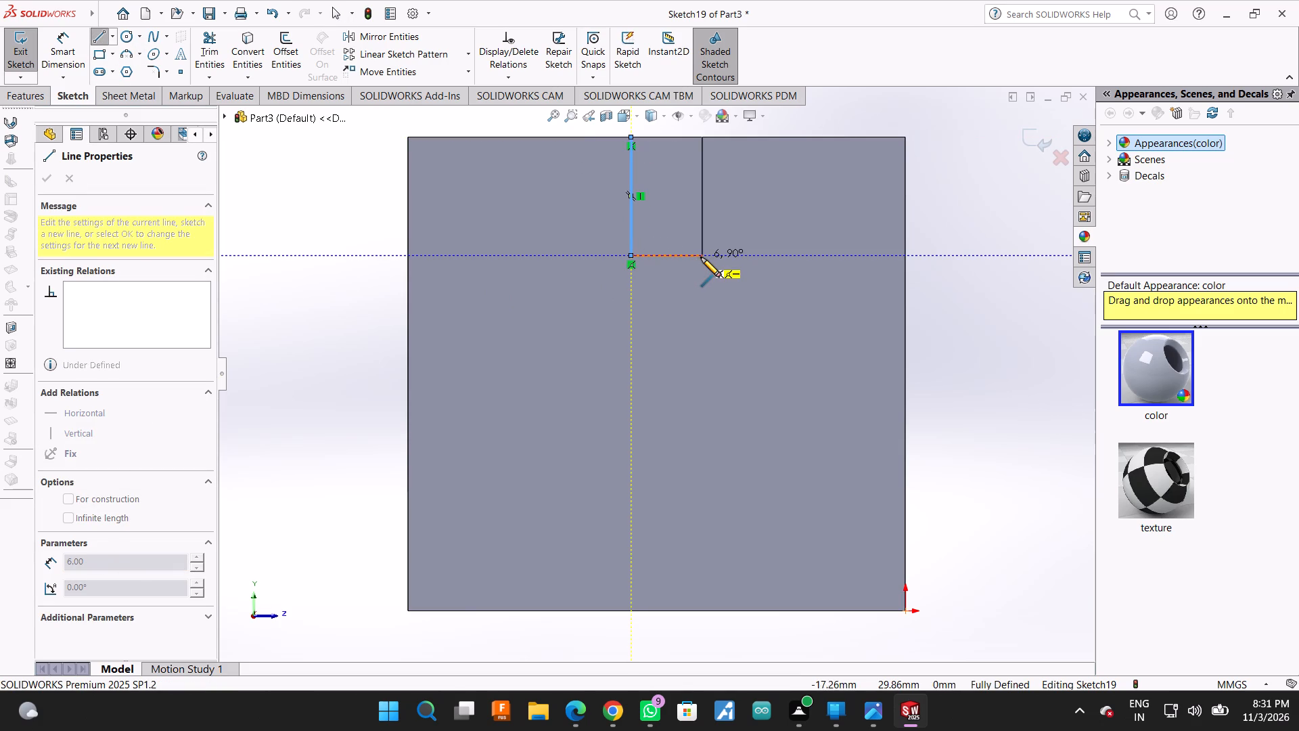
click(703, 257)
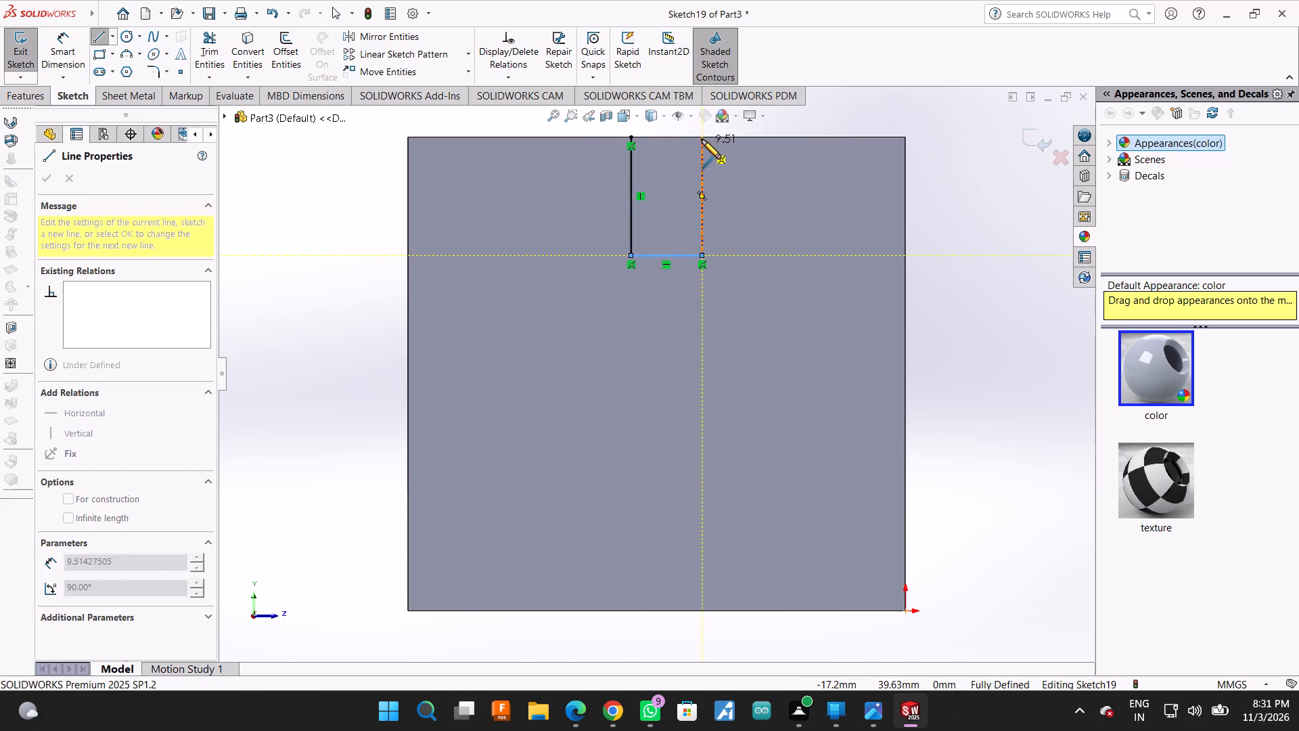
click(702, 137)
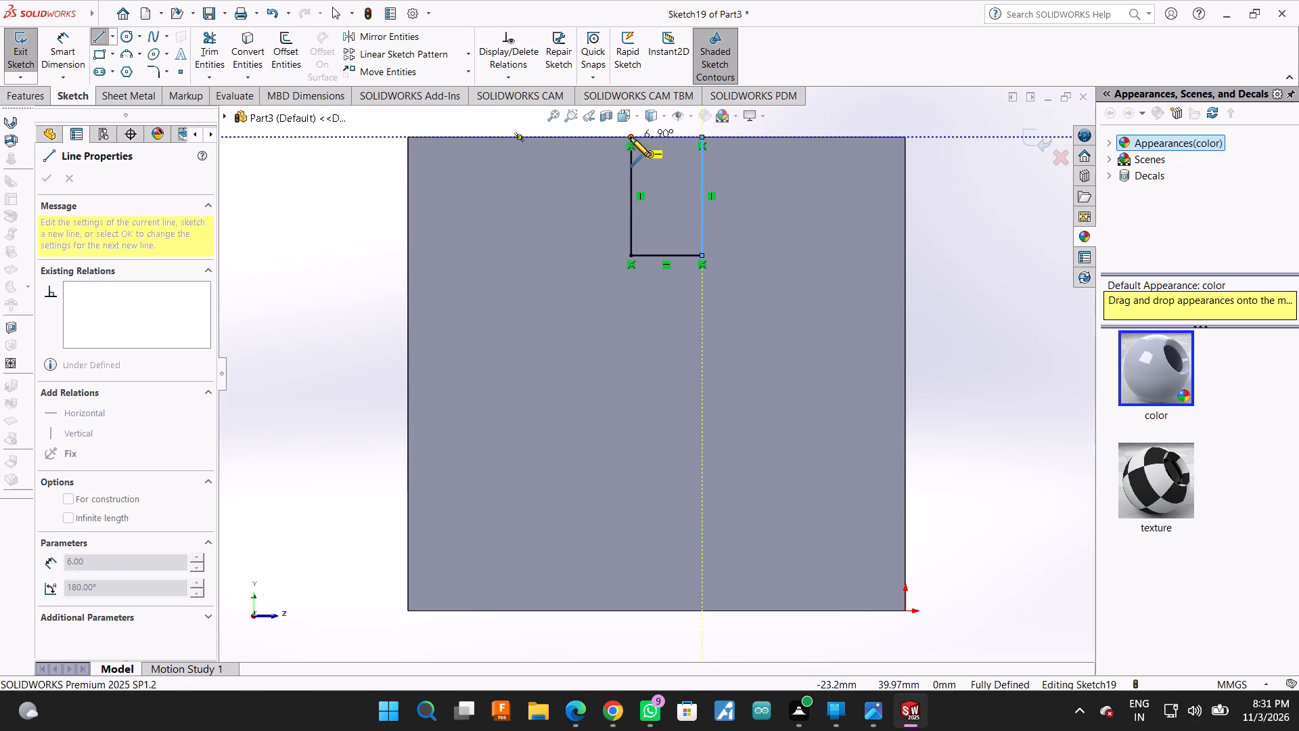
click(631, 137)
click(46, 174)
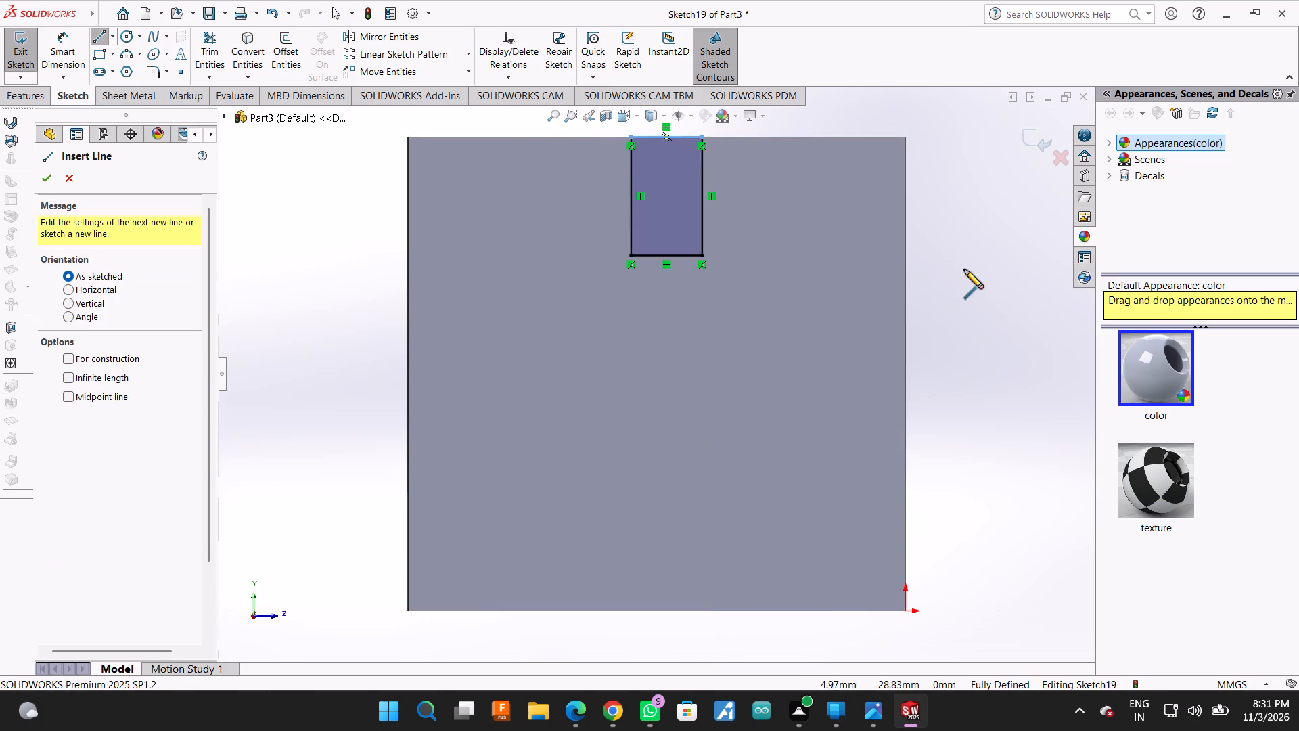
middle_drag(964, 269, 892, 357)
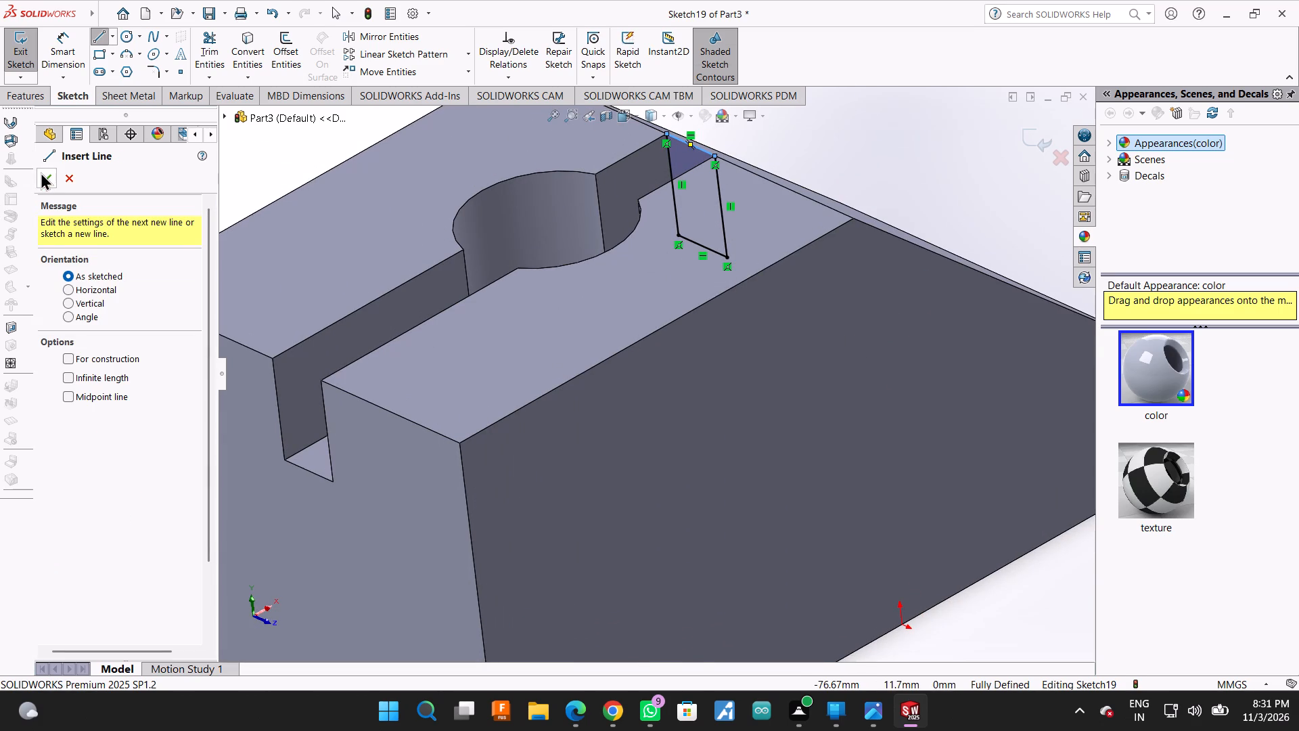
click(41, 172)
Cut-extrude the rectangle blind 42 mm to extend the slot through the sloped face.
click(32, 100)
click(249, 47)
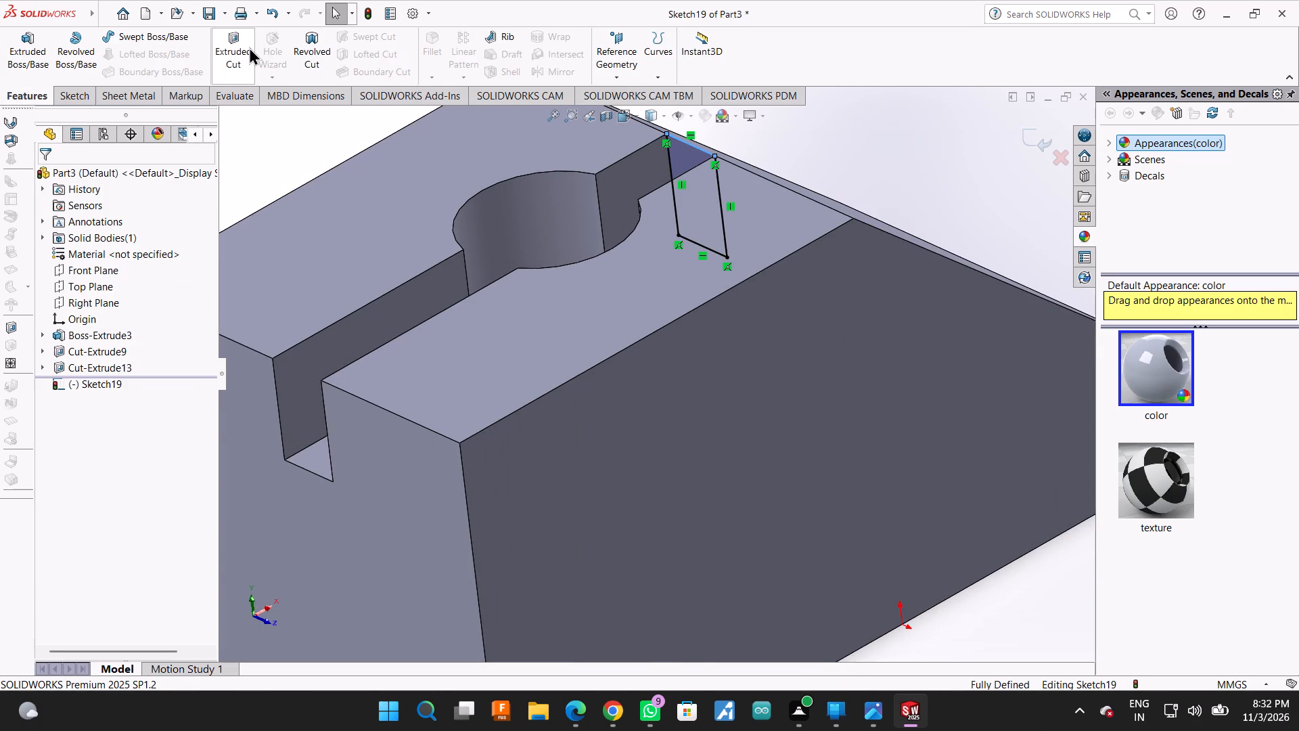
scroll(593, 287, up, 1)
scroll(733, 231, up, 2)
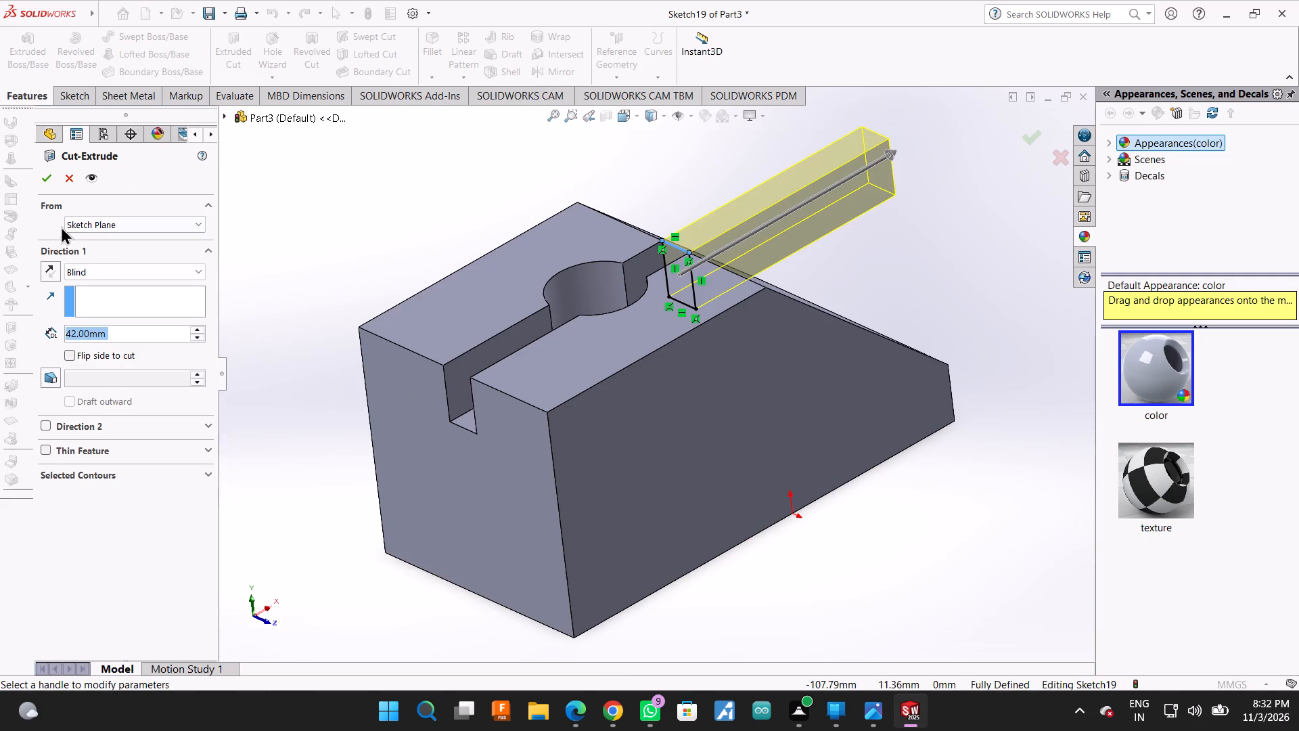
click(53, 176)
Sketch a closed rectangle about 45 mm by 6 mm on the sloped face, along its full side edge opposite the origin.
middle_drag(943, 258, 802, 353)
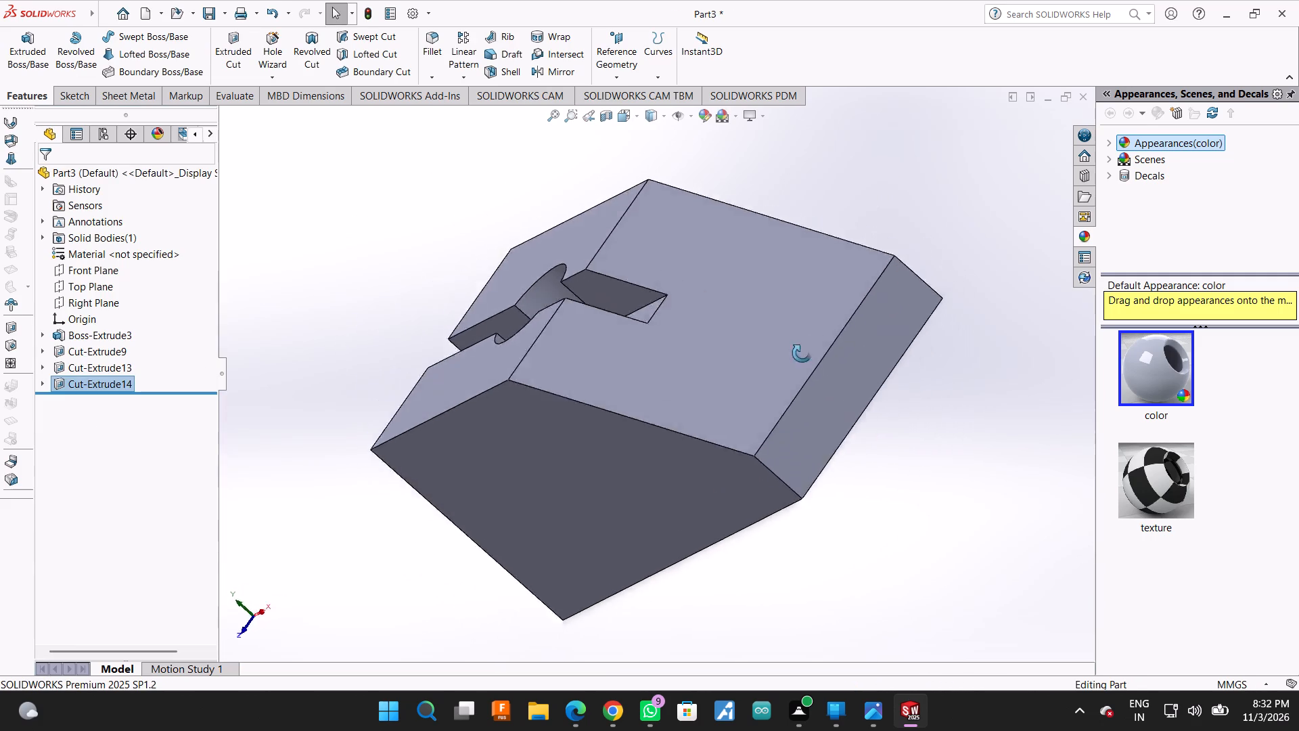
middle_drag(802, 353, 888, 386)
click(801, 412)
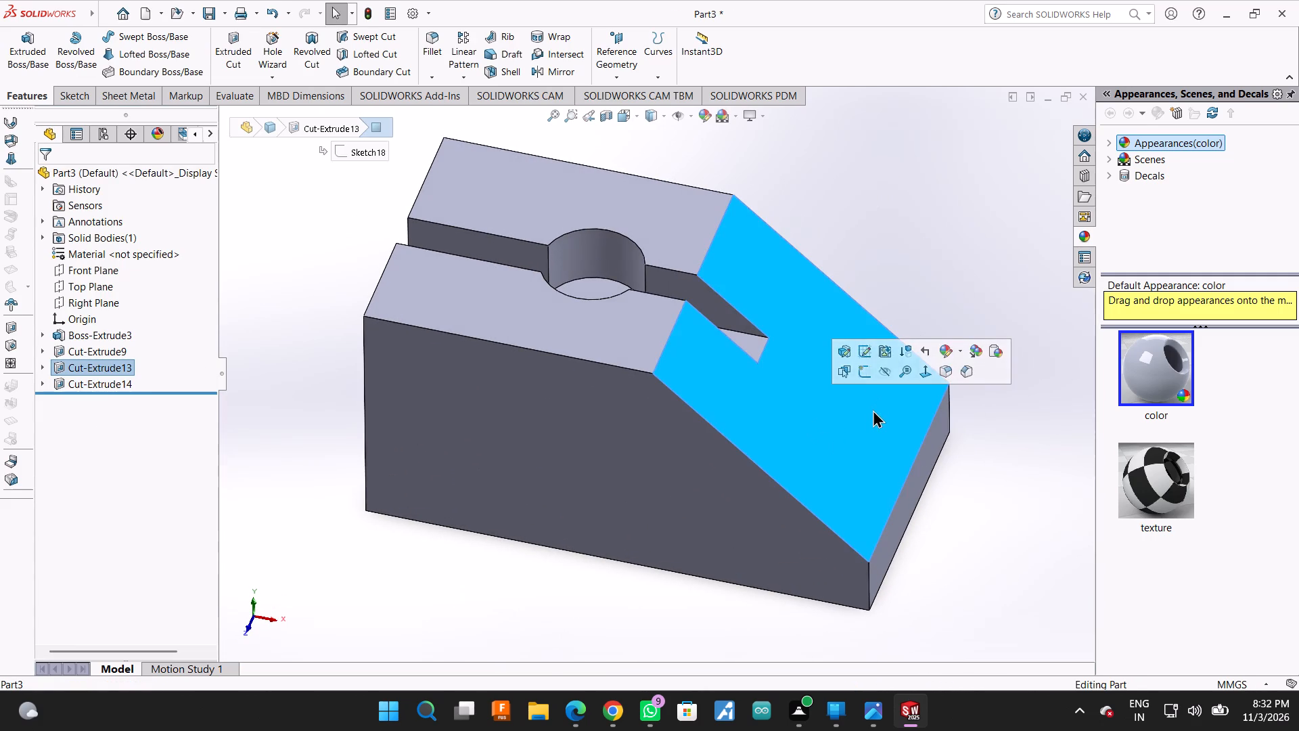
click(860, 370)
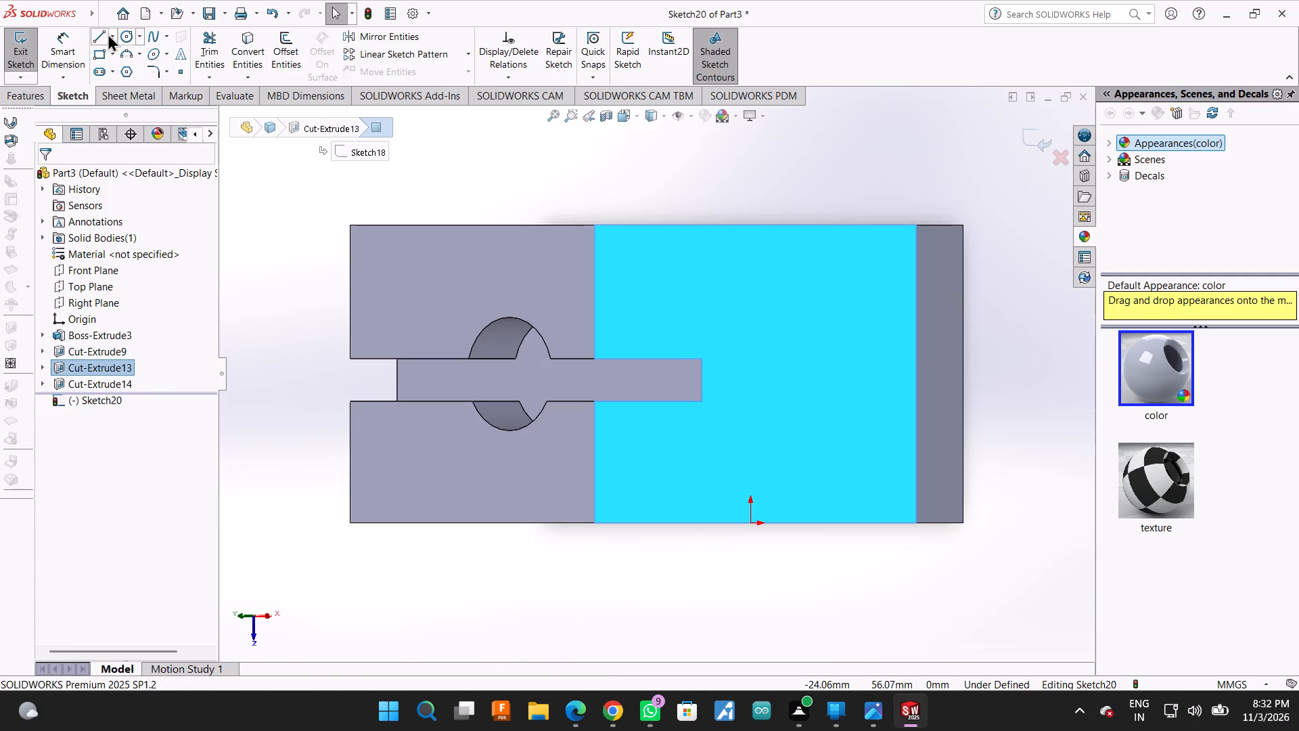
click(98, 32)
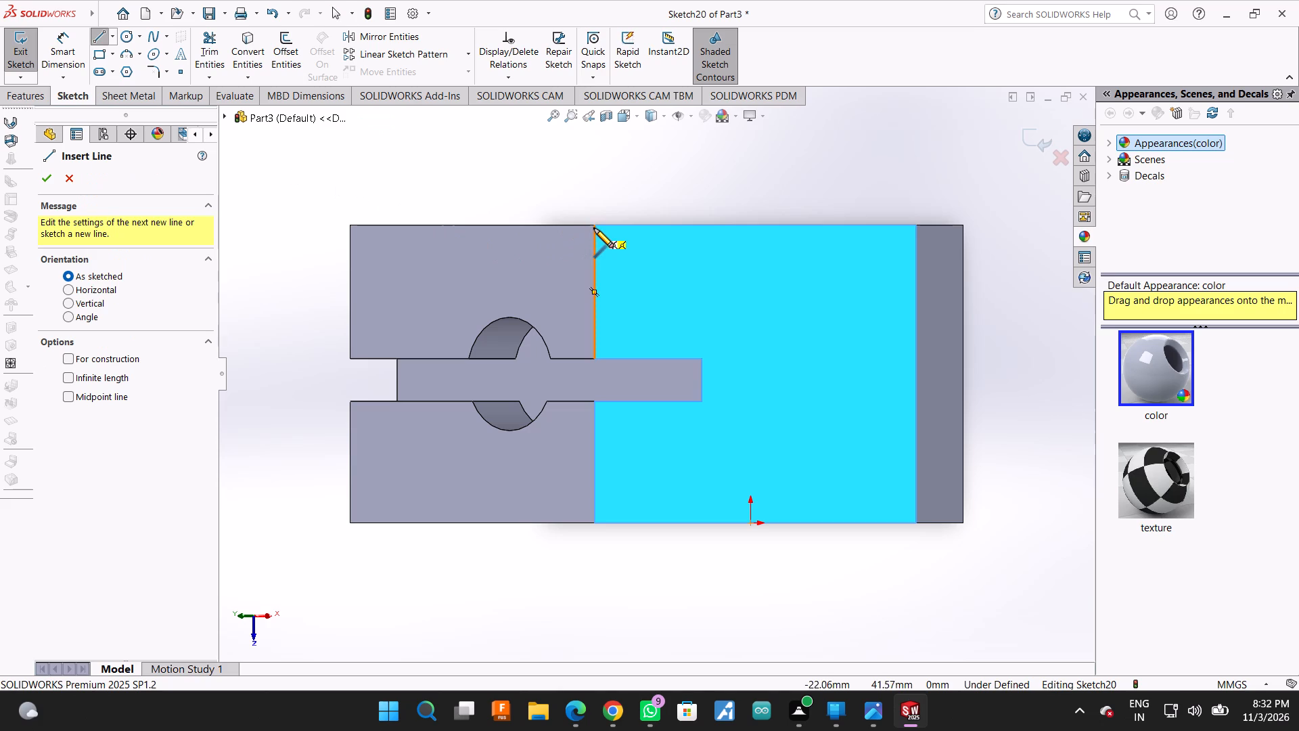
click(595, 223)
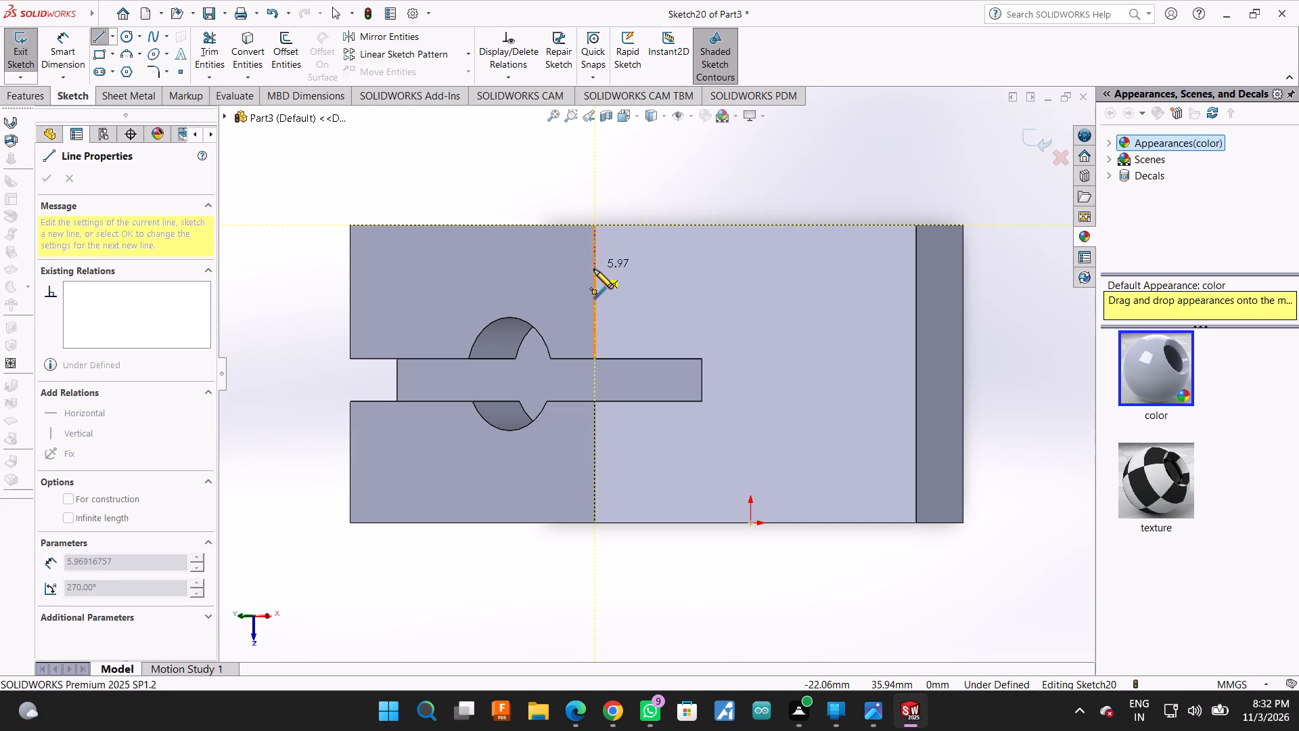
click(594, 269)
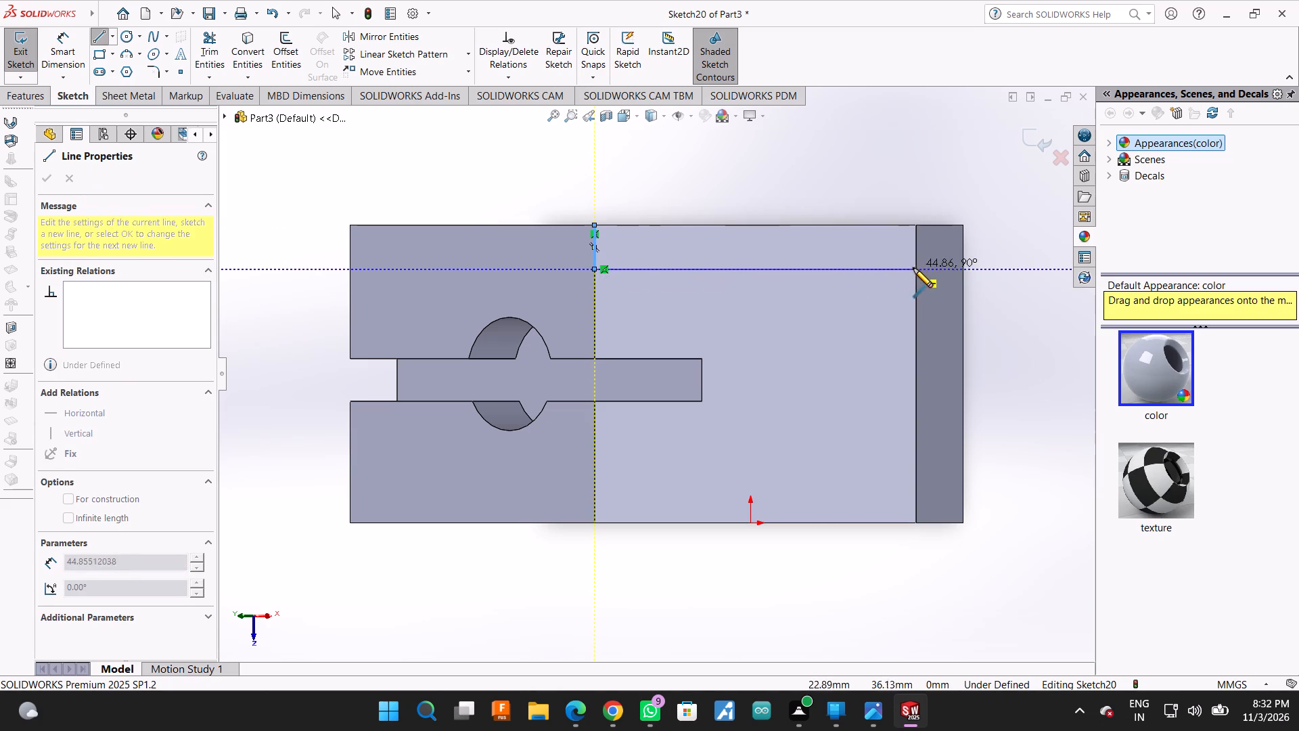
click(915, 271)
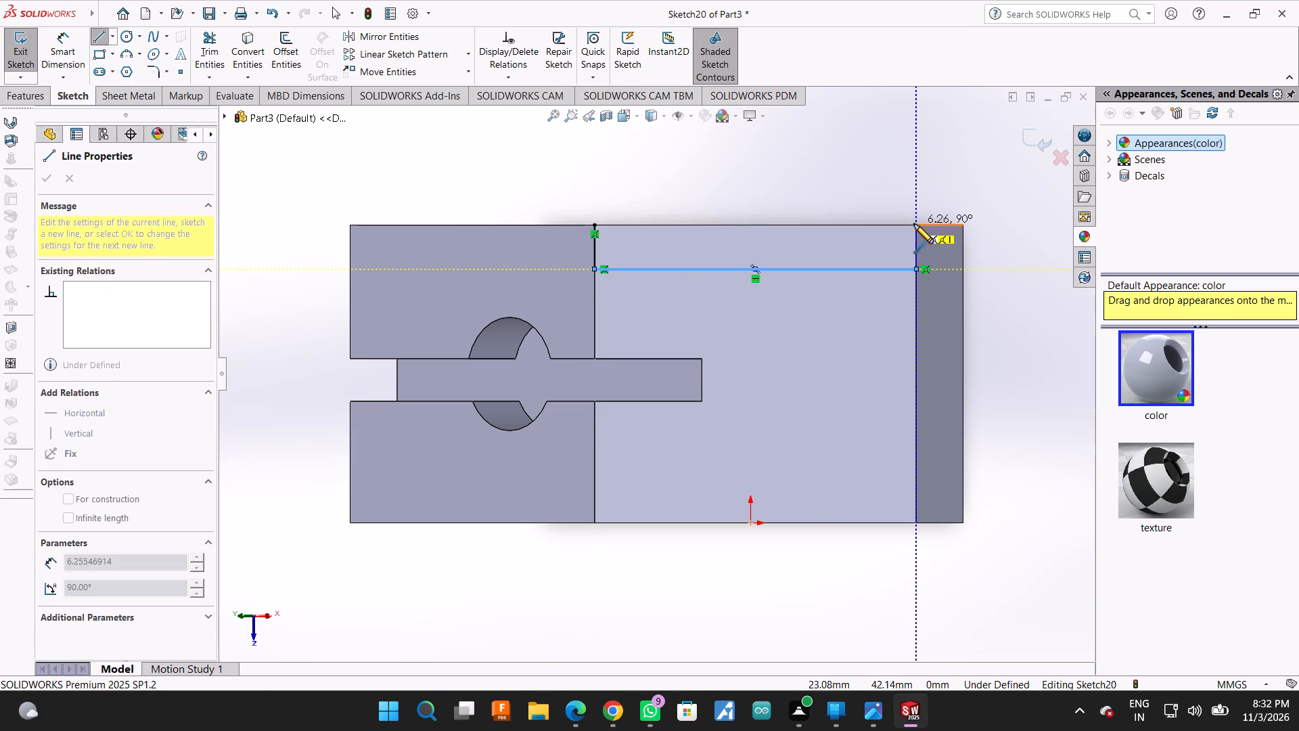
click(914, 224)
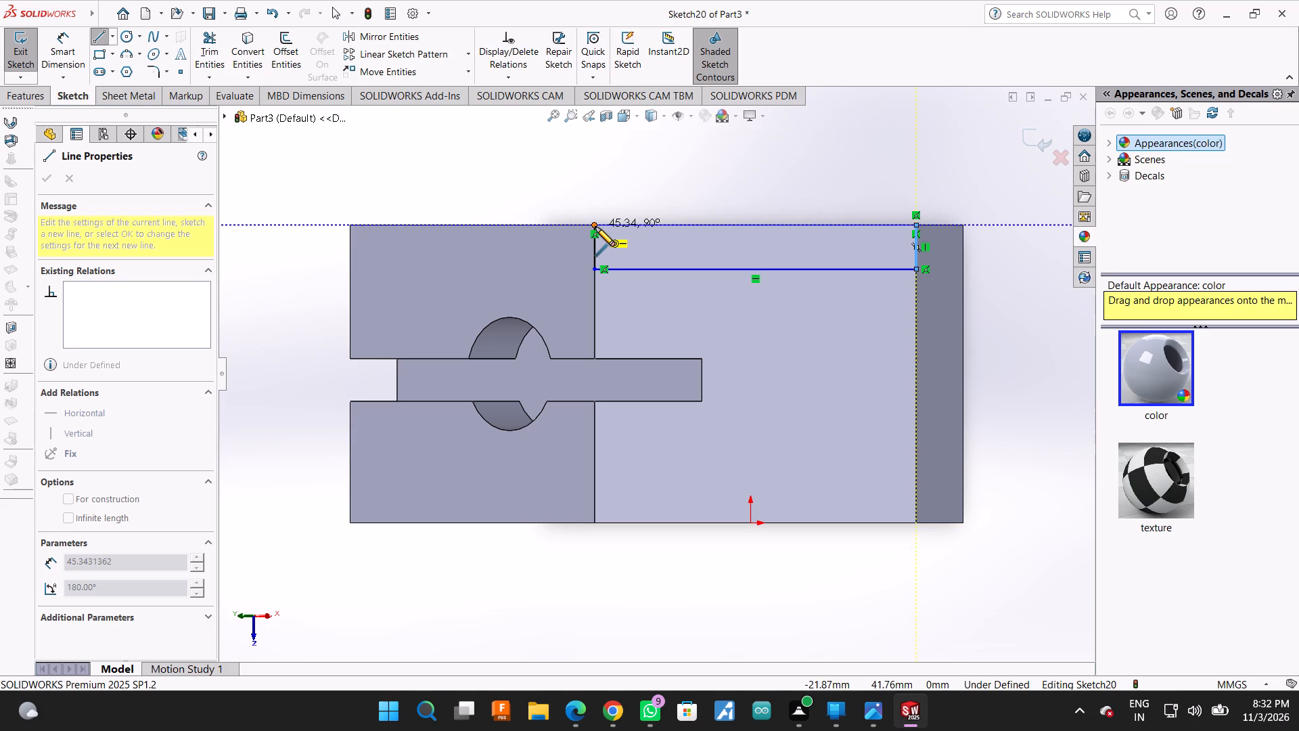
click(595, 227)
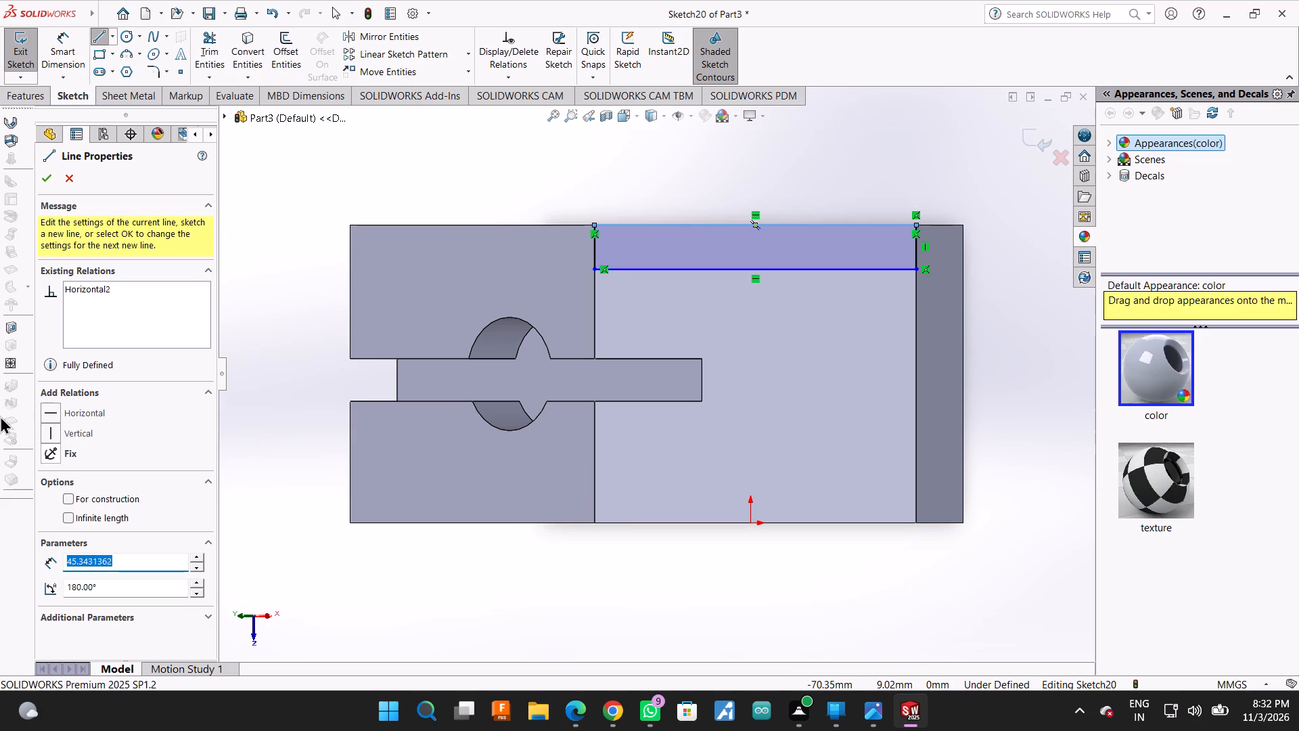
click(45, 181)
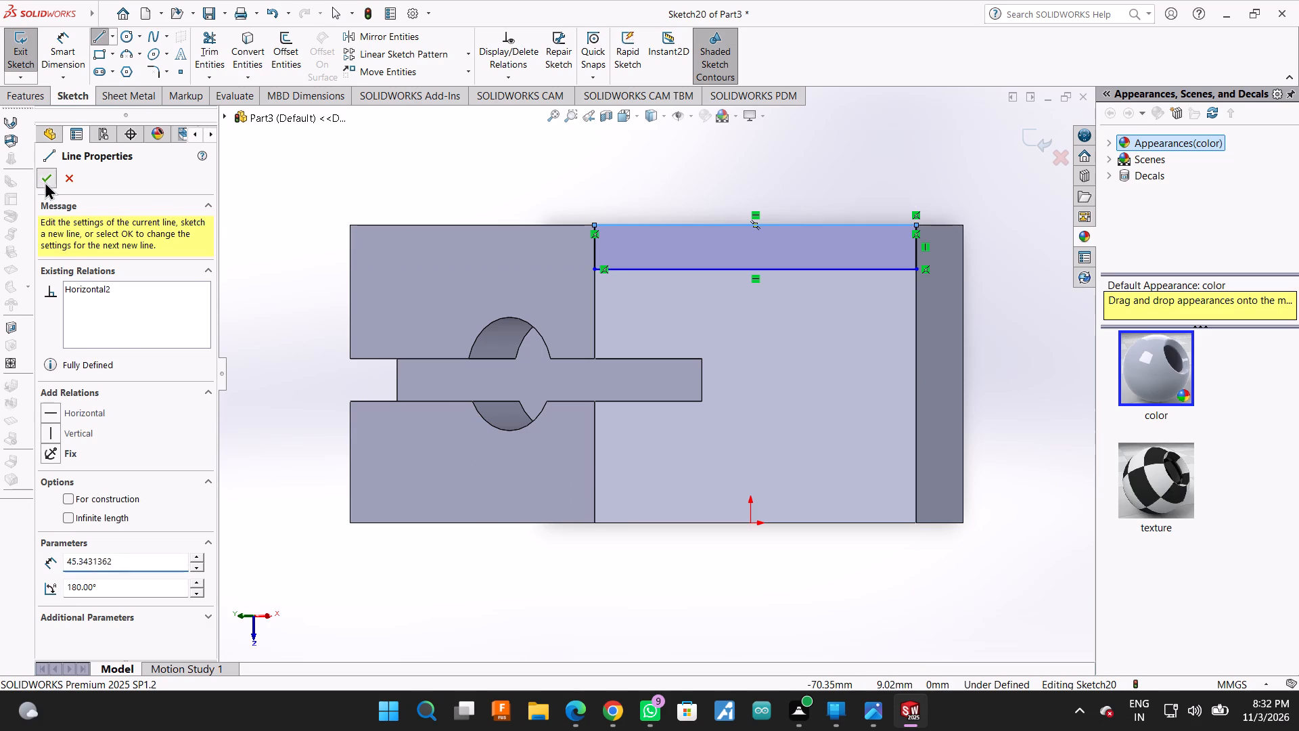
Dimension the width of the rectangle on the sloped face as 10 mm.
click(58, 53)
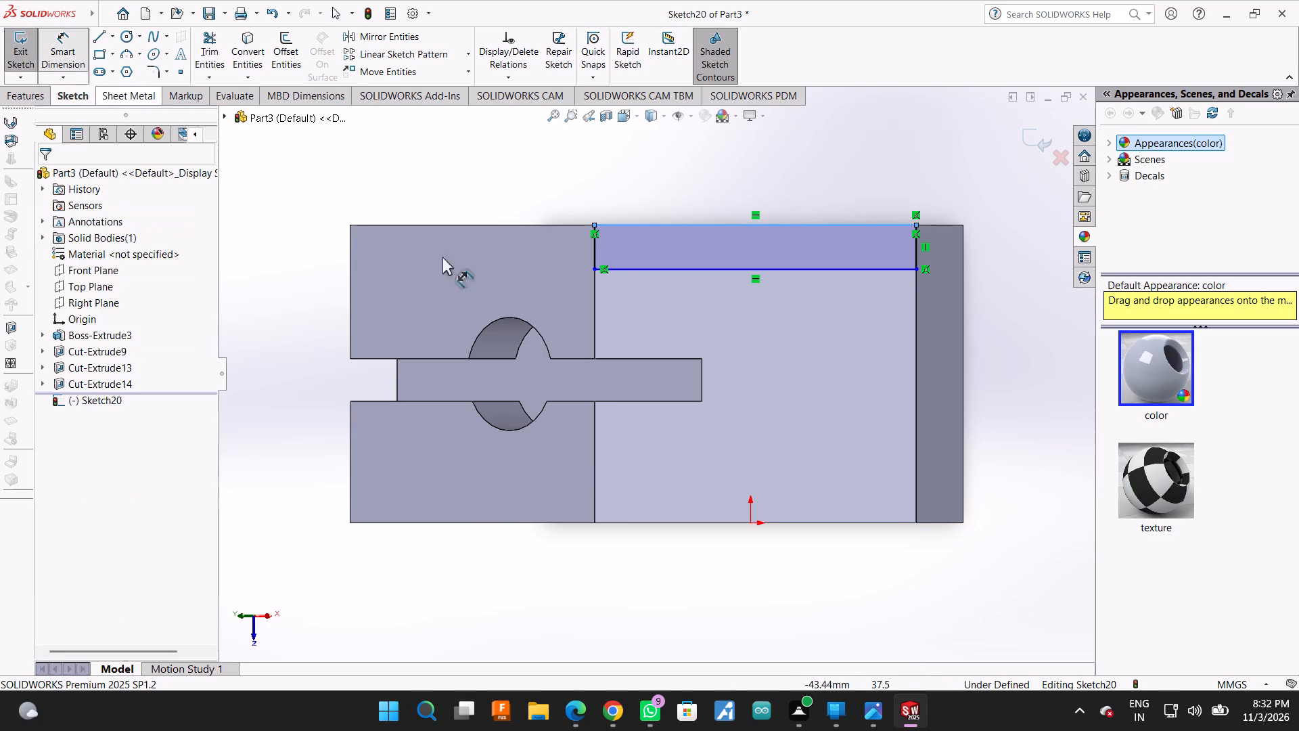
drag(598, 254, 592, 252)
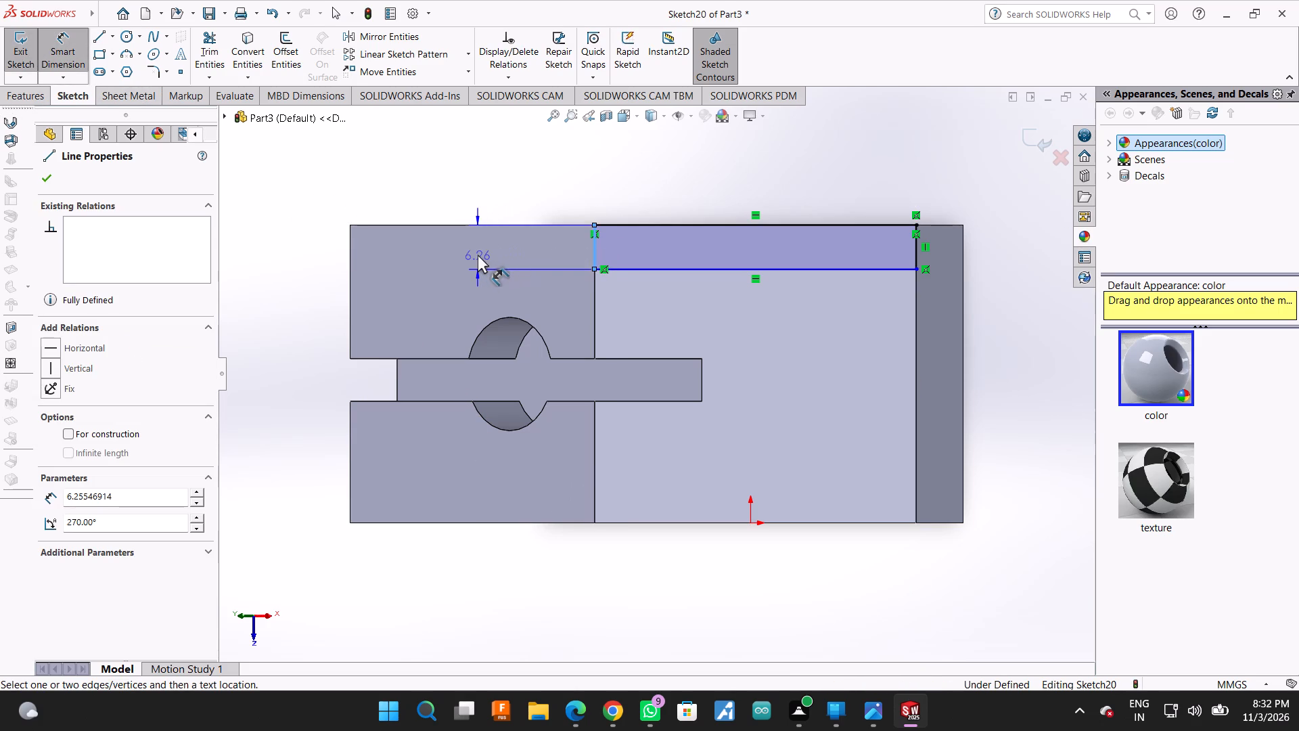
click(474, 250)
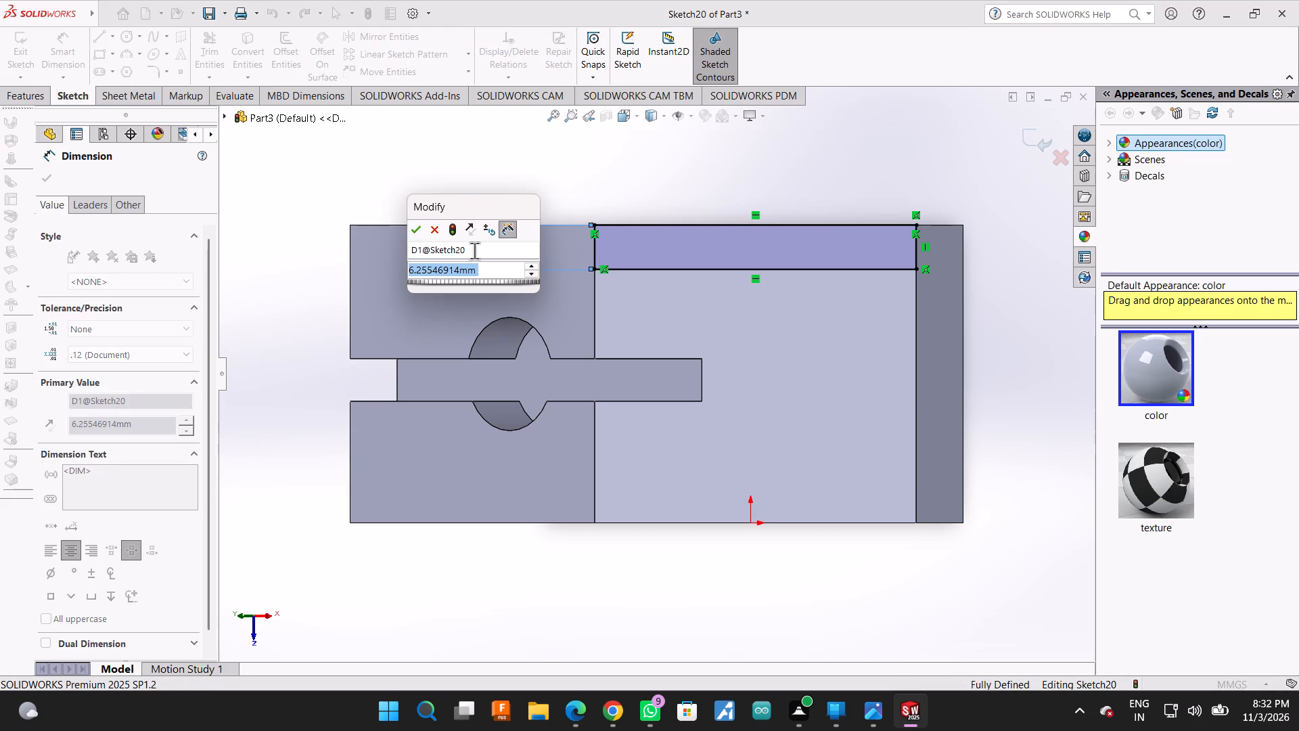
text(10)
key(Return)
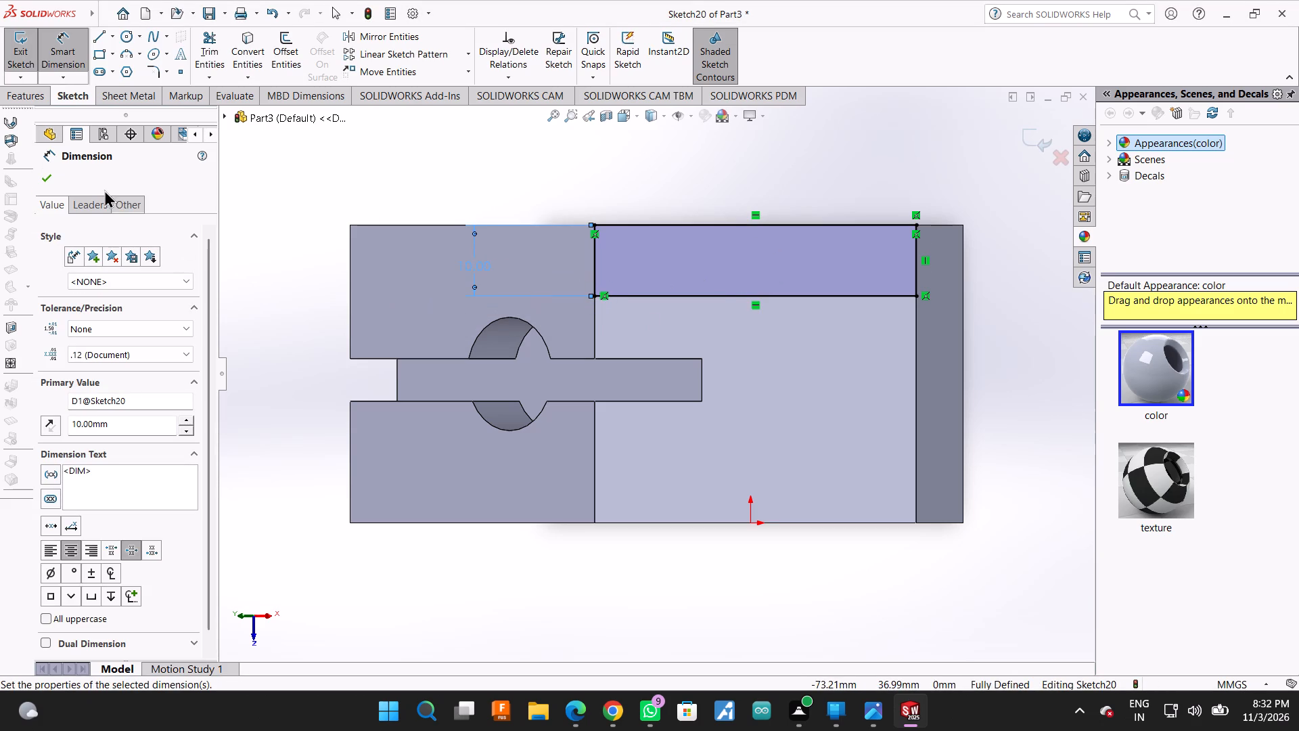
click(42, 173)
Boss-extrude the strip on the sloped face blind 10 mm outward with merged result, and check the preview from several angles.
middle_drag(484, 539, 489, 495)
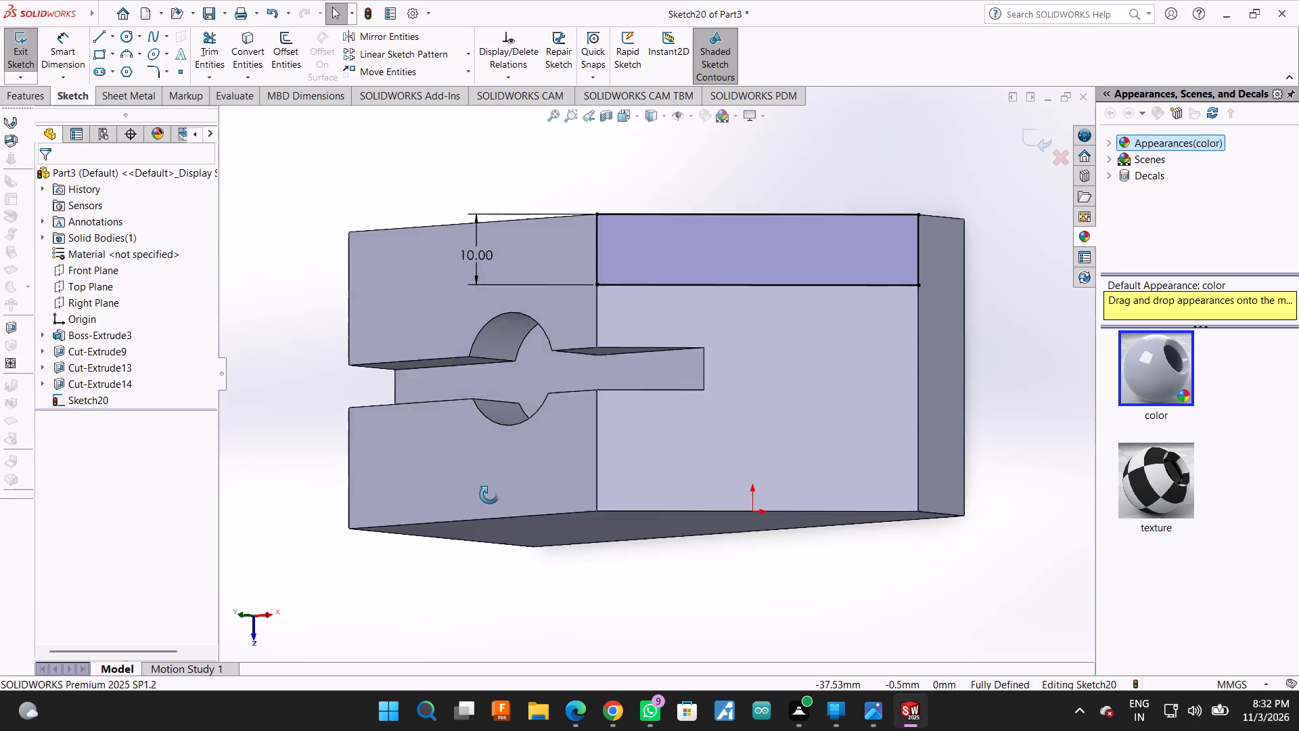
middle_drag(489, 495, 496, 456)
click(69, 98)
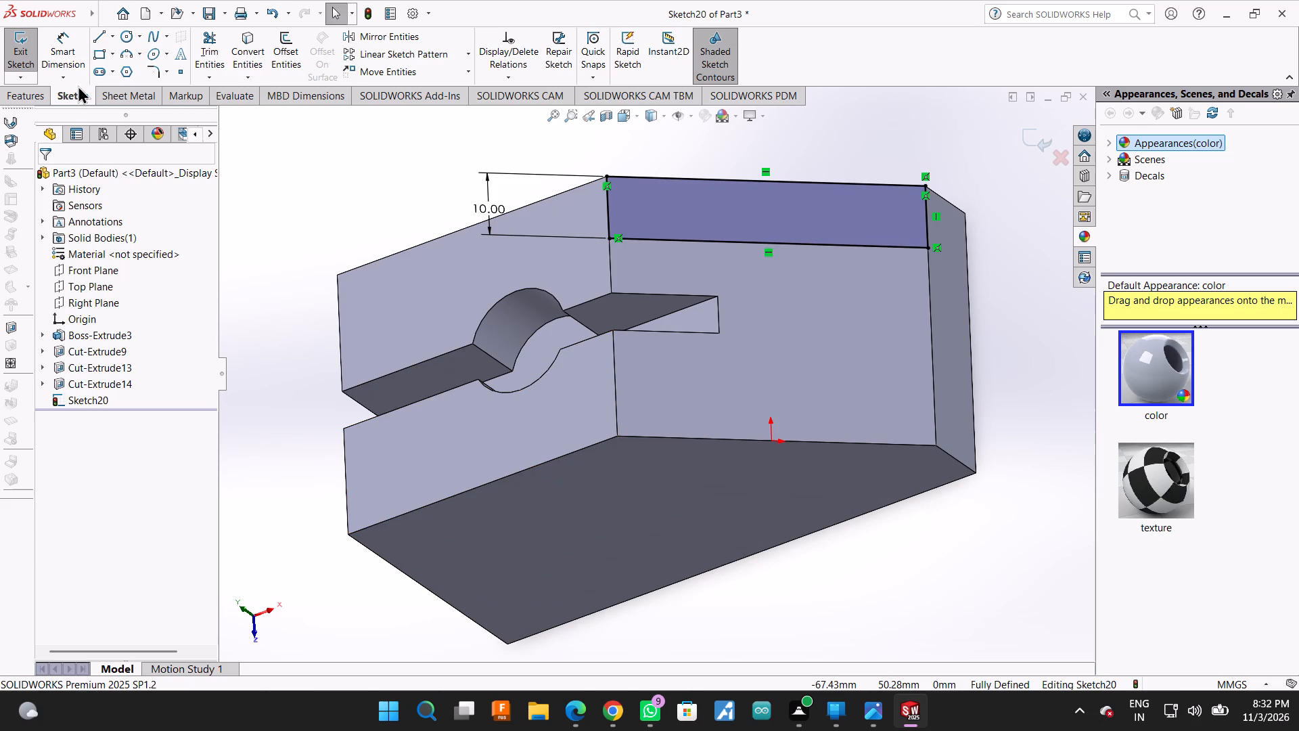
click(31, 92)
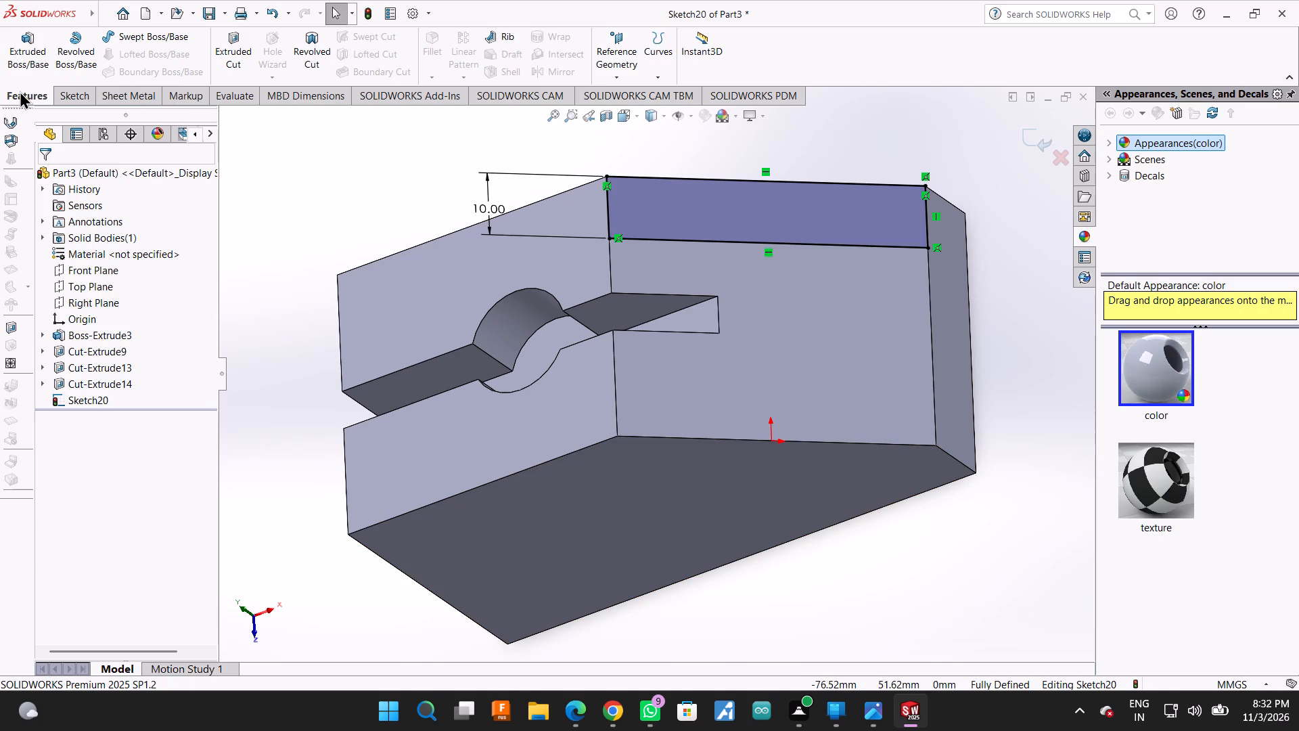
click(12, 45)
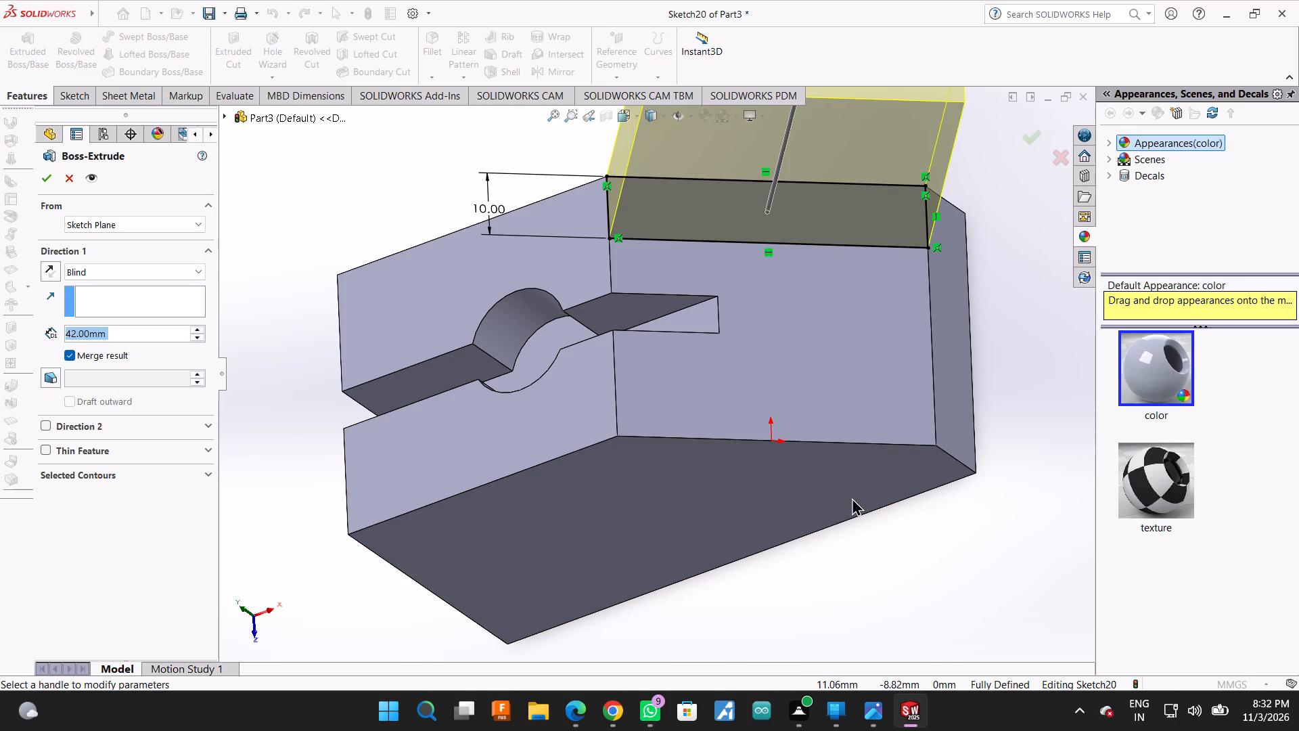
scroll(896, 577, up, 1)
middle_drag(879, 571, 909, 520)
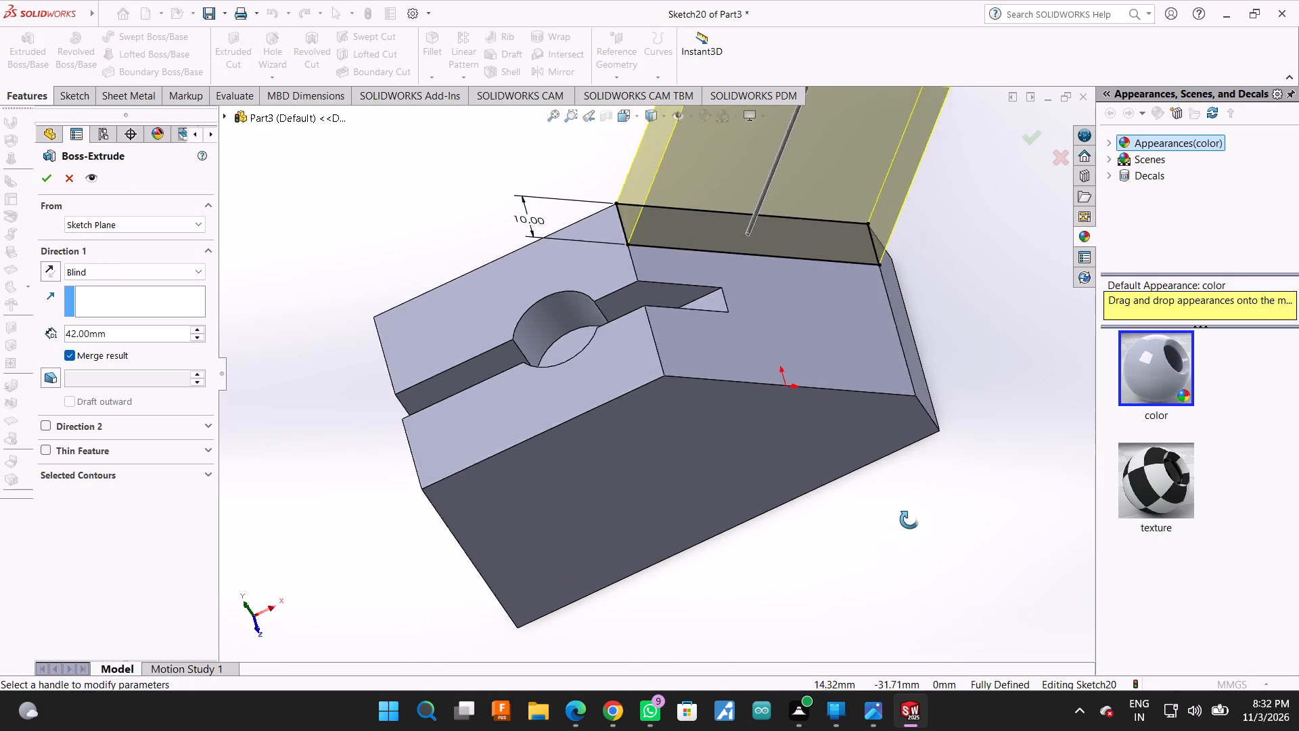
middle_drag(909, 520, 917, 554)
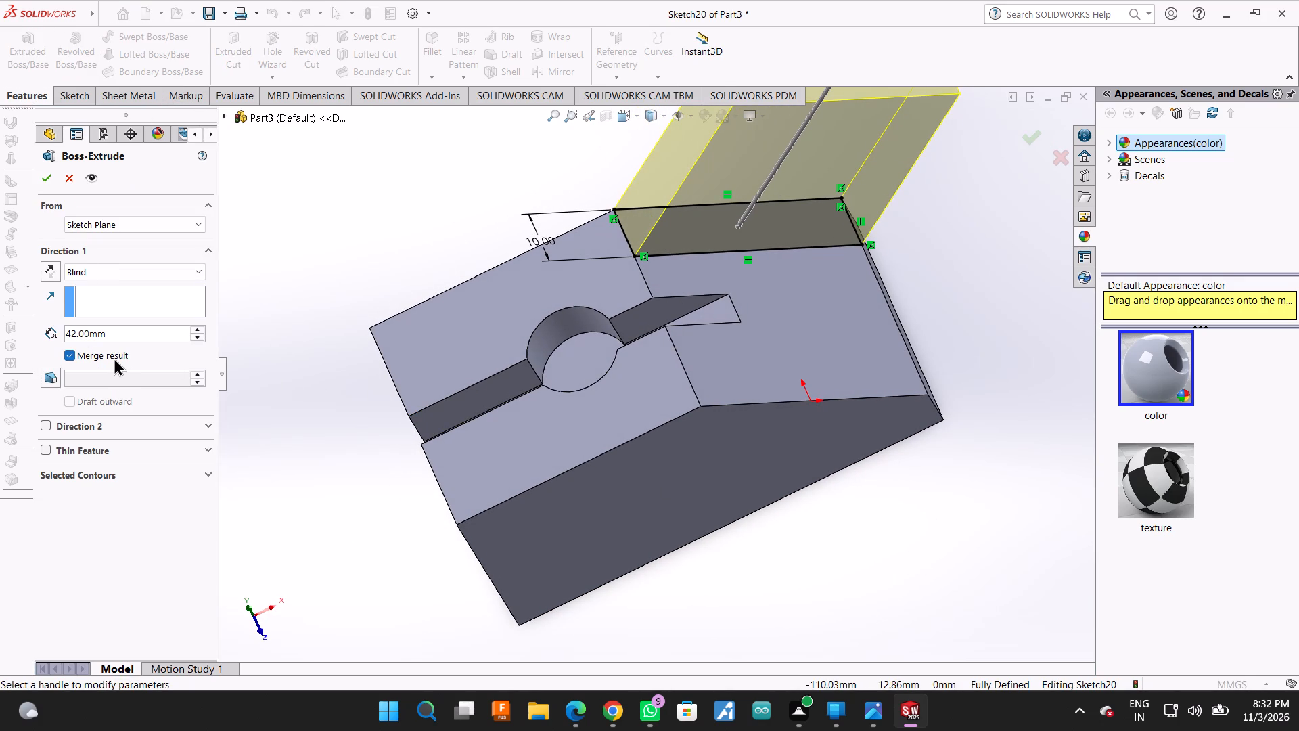
click(115, 329)
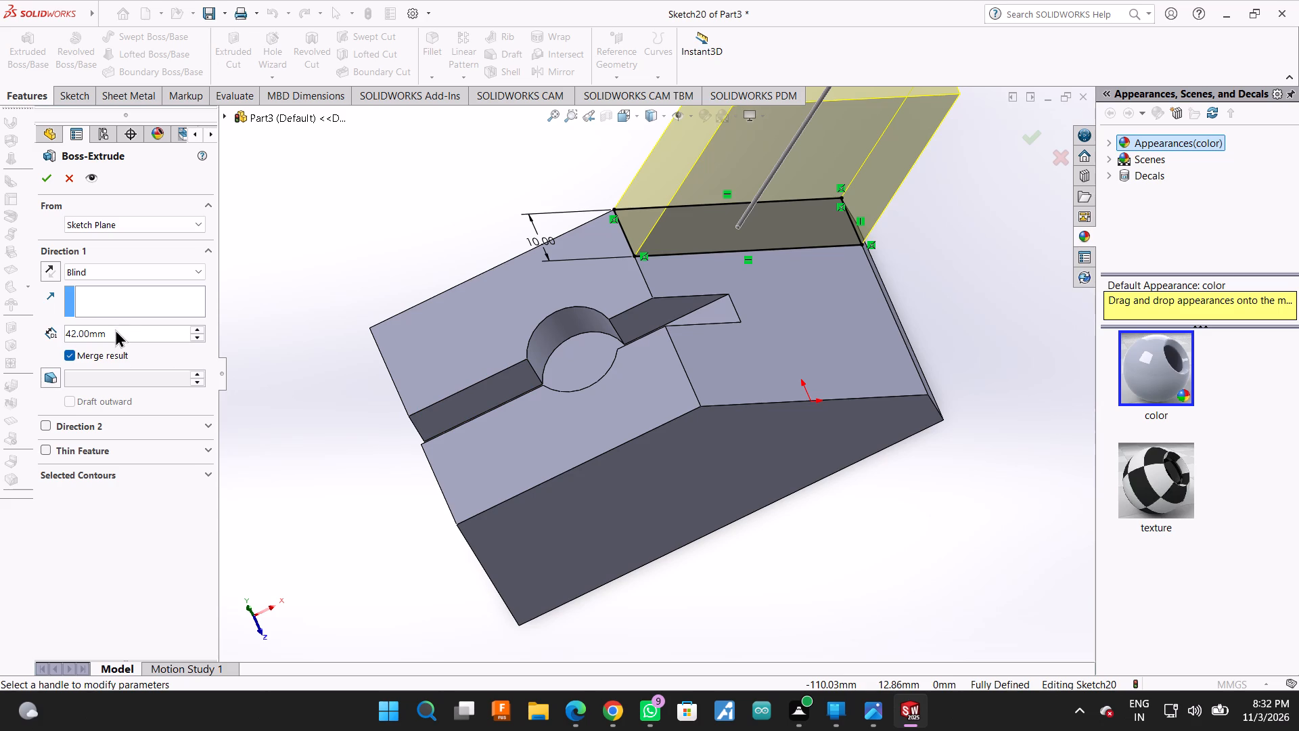
double_click(116, 336)
text(10)
key(Return)
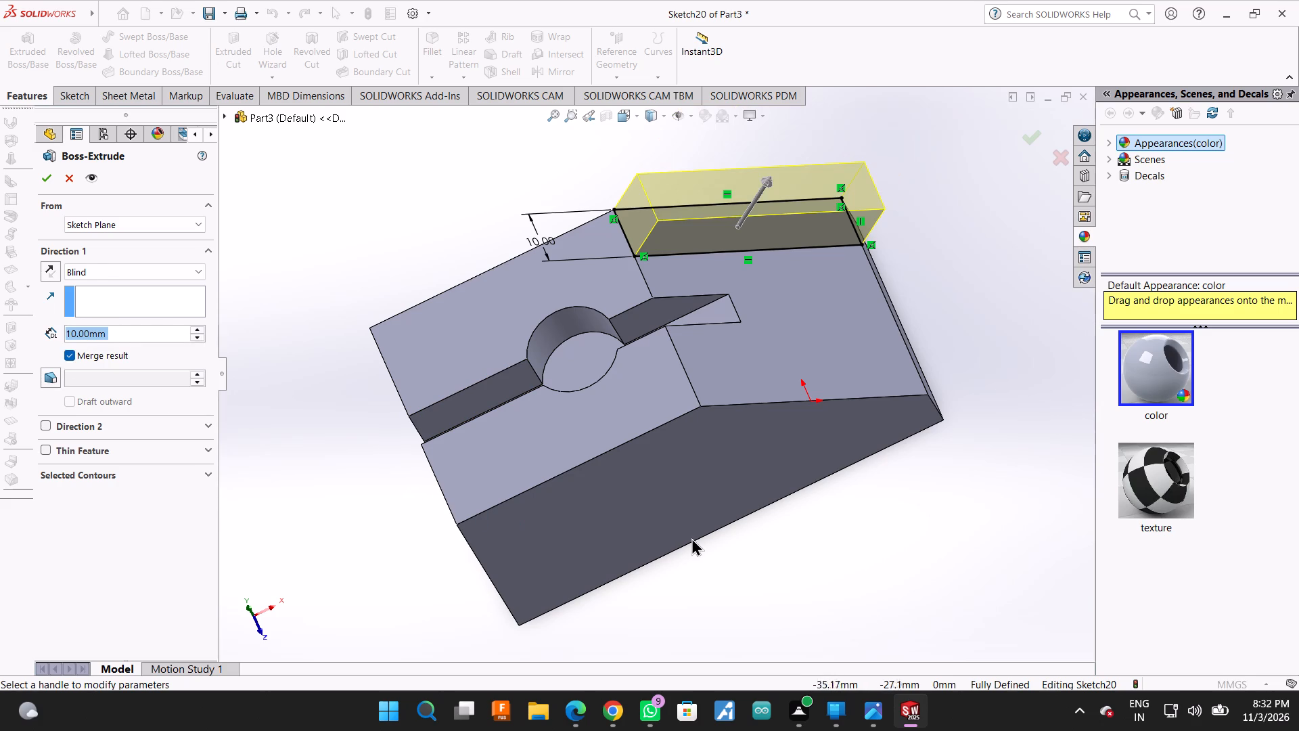
middle_drag(695, 538, 681, 368)
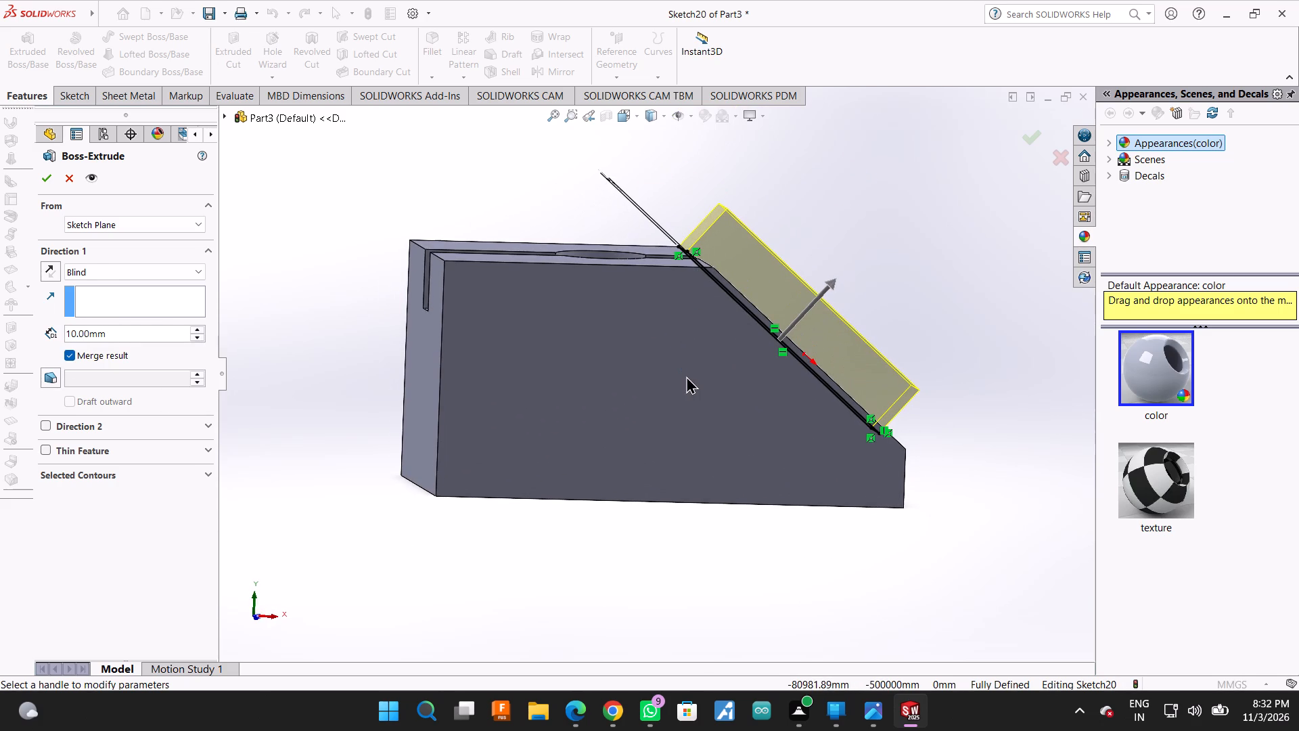
middle_drag(954, 315, 926, 342)
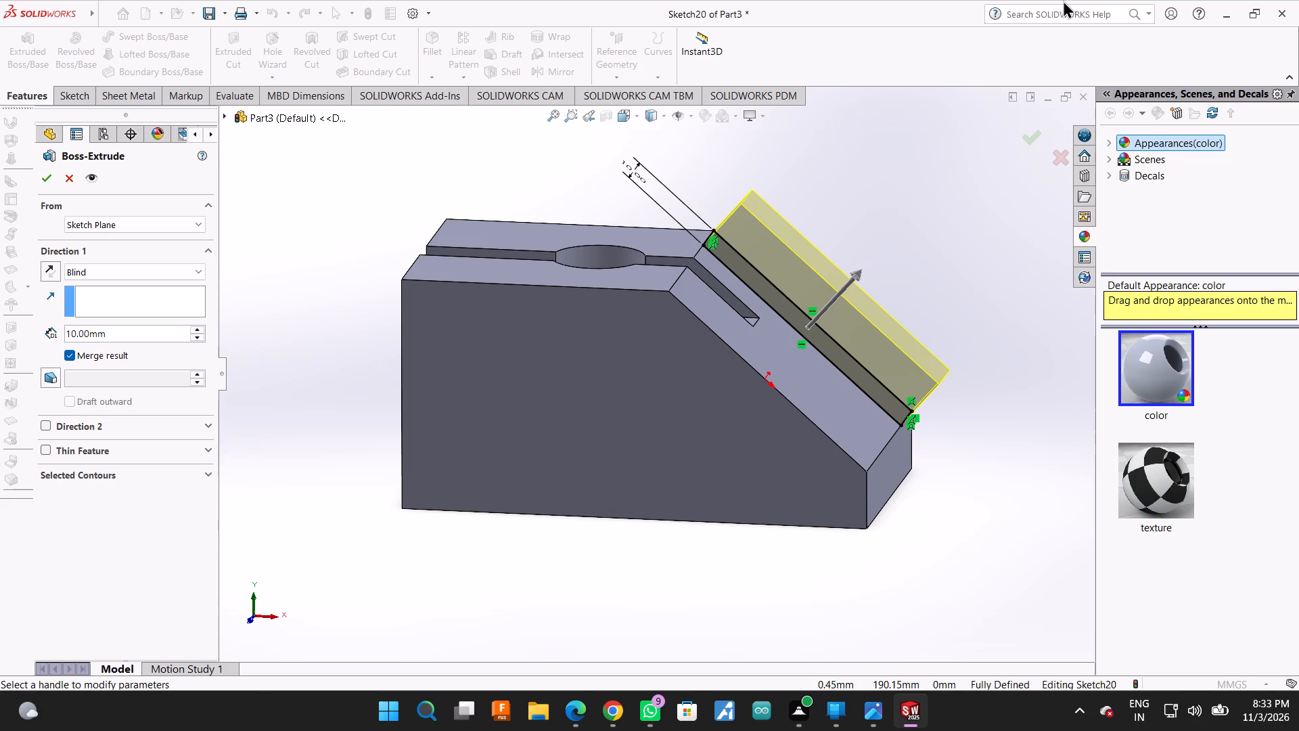
middle_drag(958, 192, 932, 292)
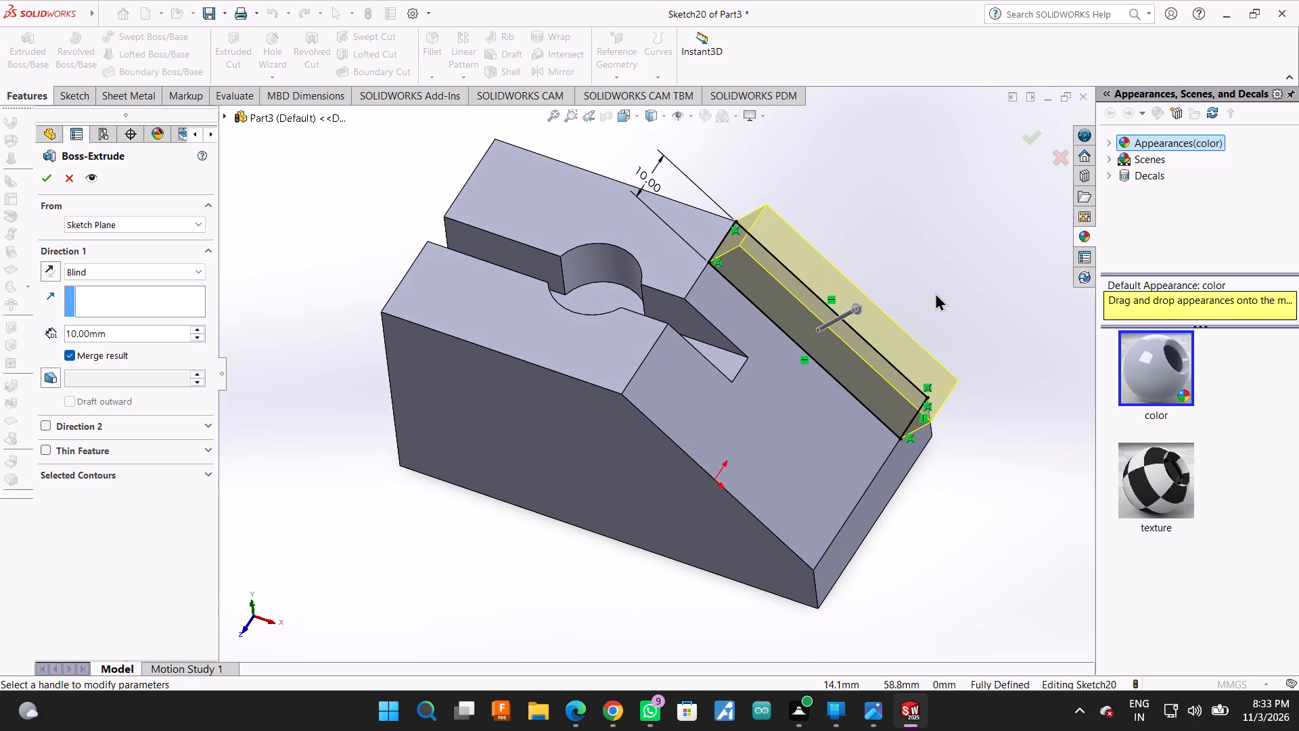
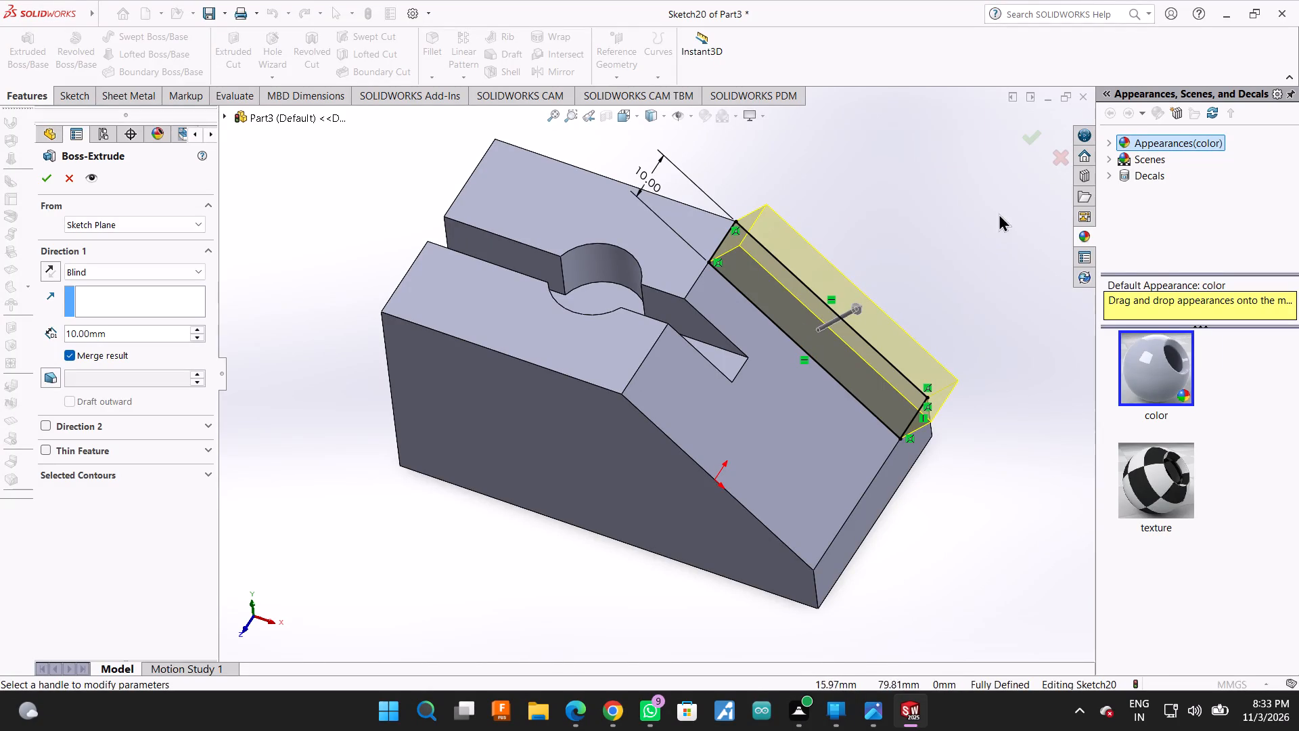
Cancel the pending boss extrusion and delete its sketch, Sketch20, from the sloped face.
click(1050, 163)
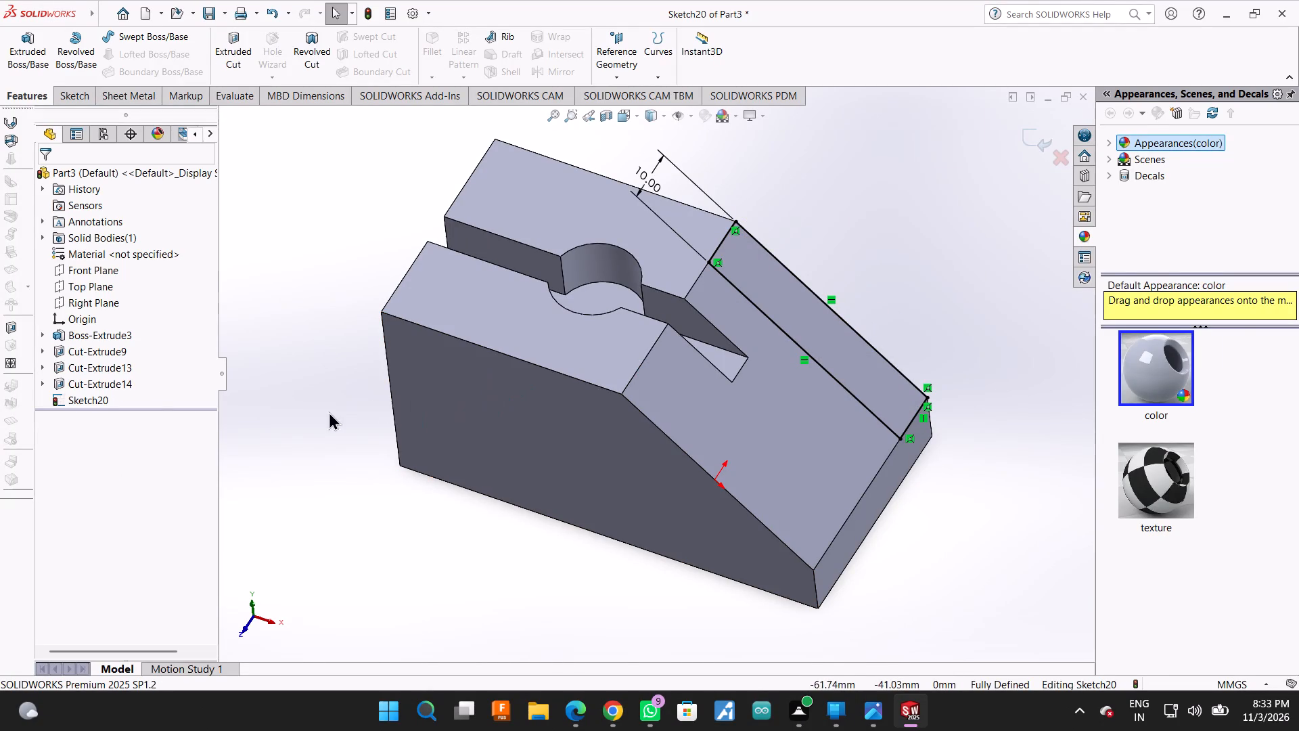
click(107, 405)
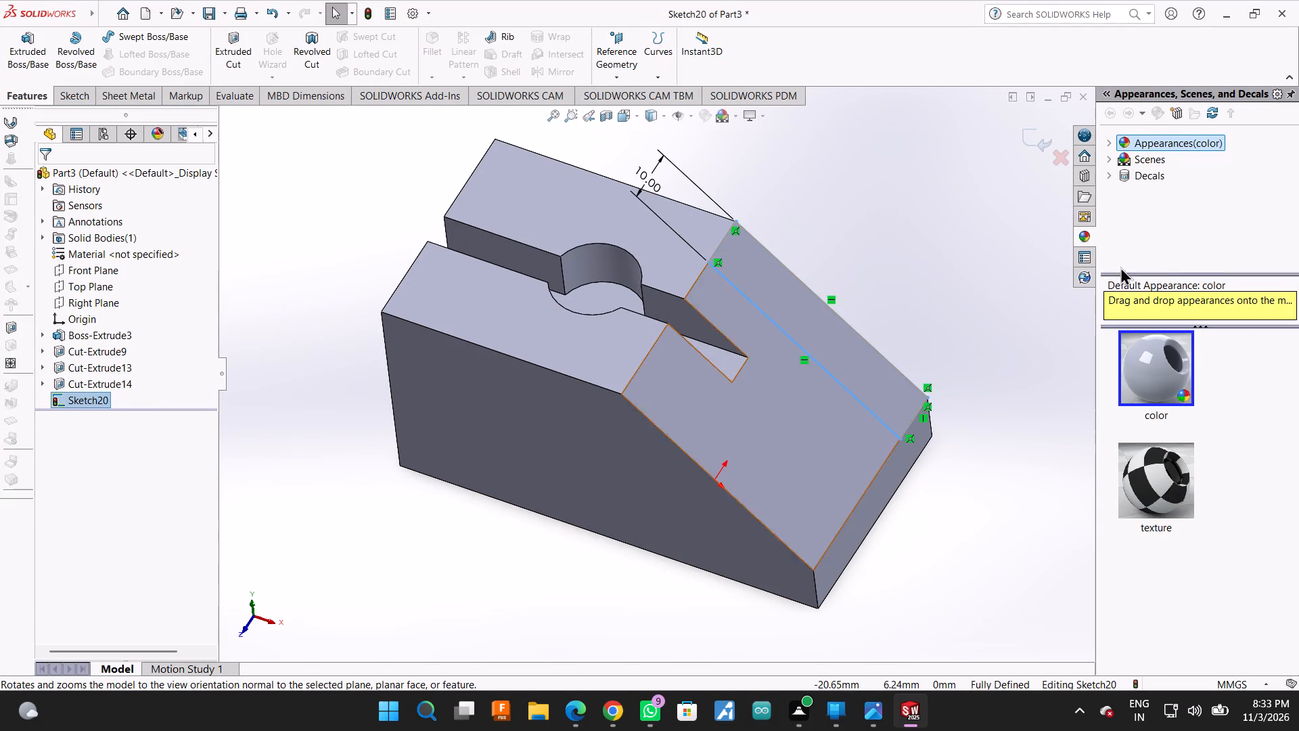
click(1030, 143)
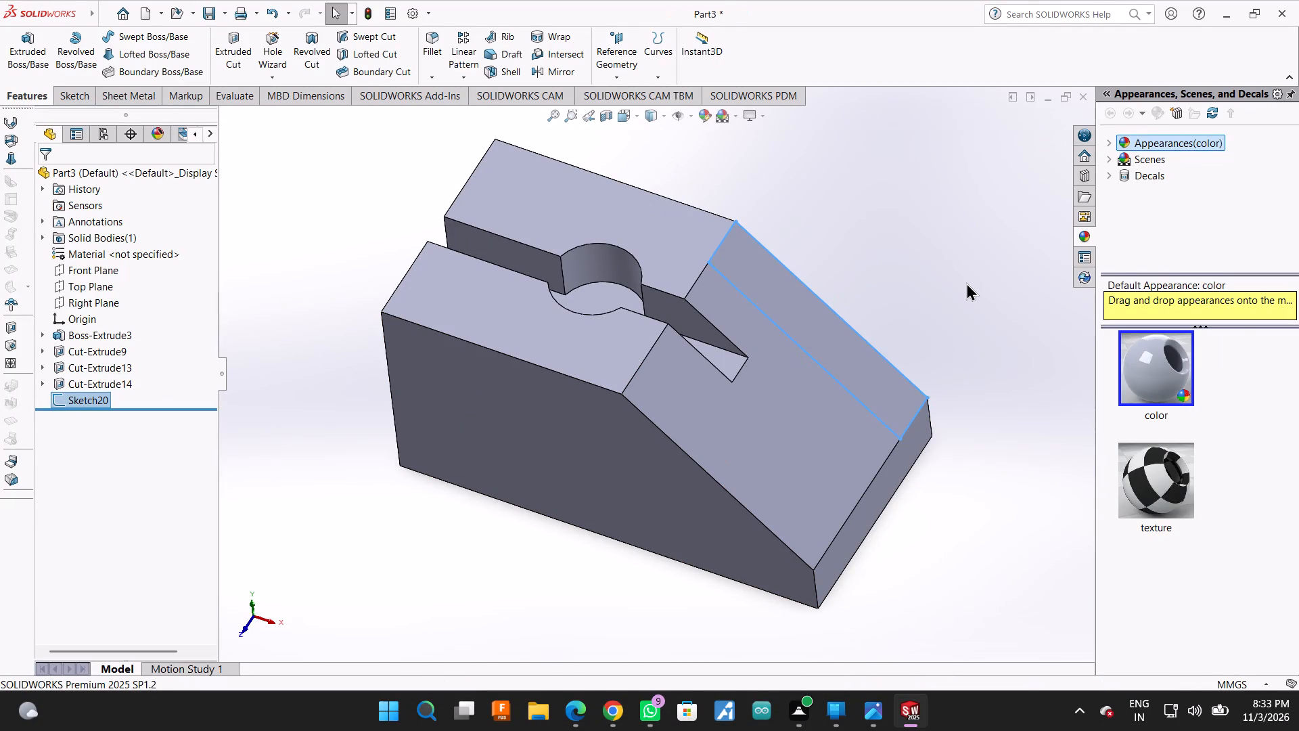
right_click(83, 401)
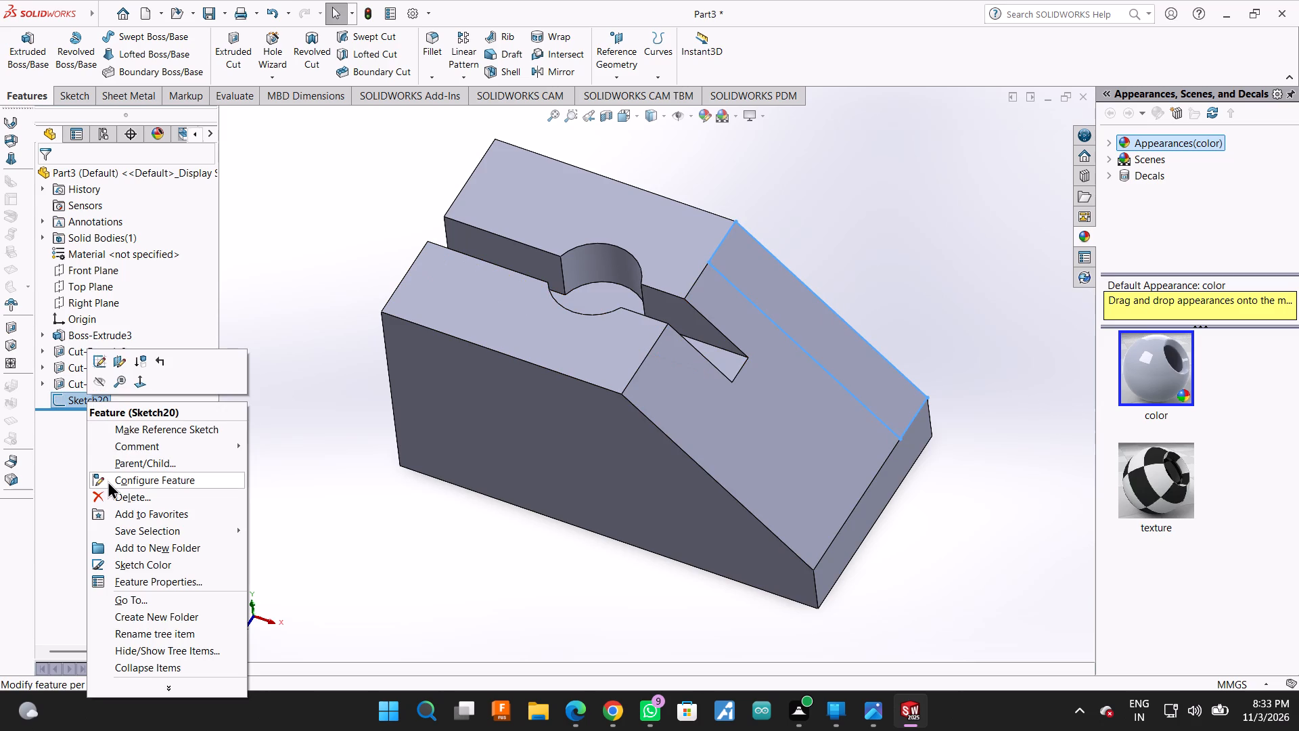
drag(107, 498, 118, 501)
click(758, 270)
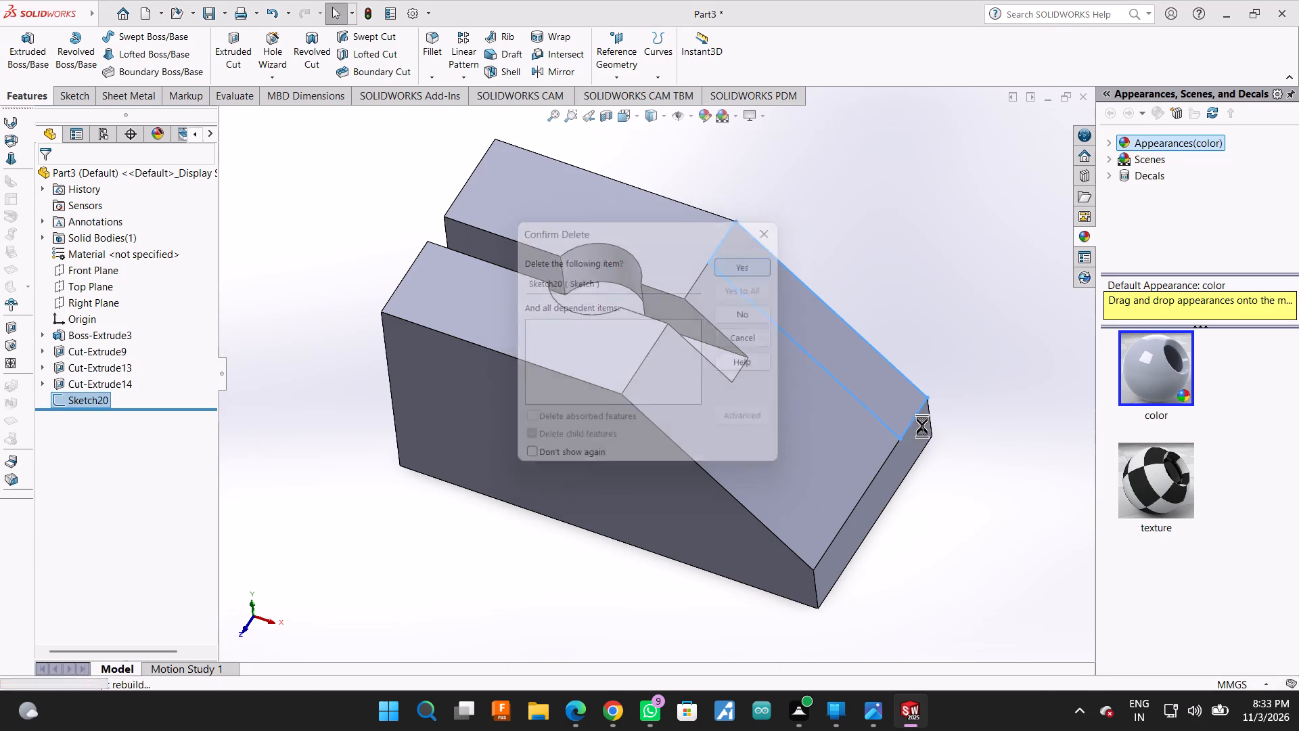
On the block's front side face, sketch a corner rectangle from its upper back corner to the opposite bottom corner, spanning the full face extents.
middle_drag(1017, 472, 1062, 329)
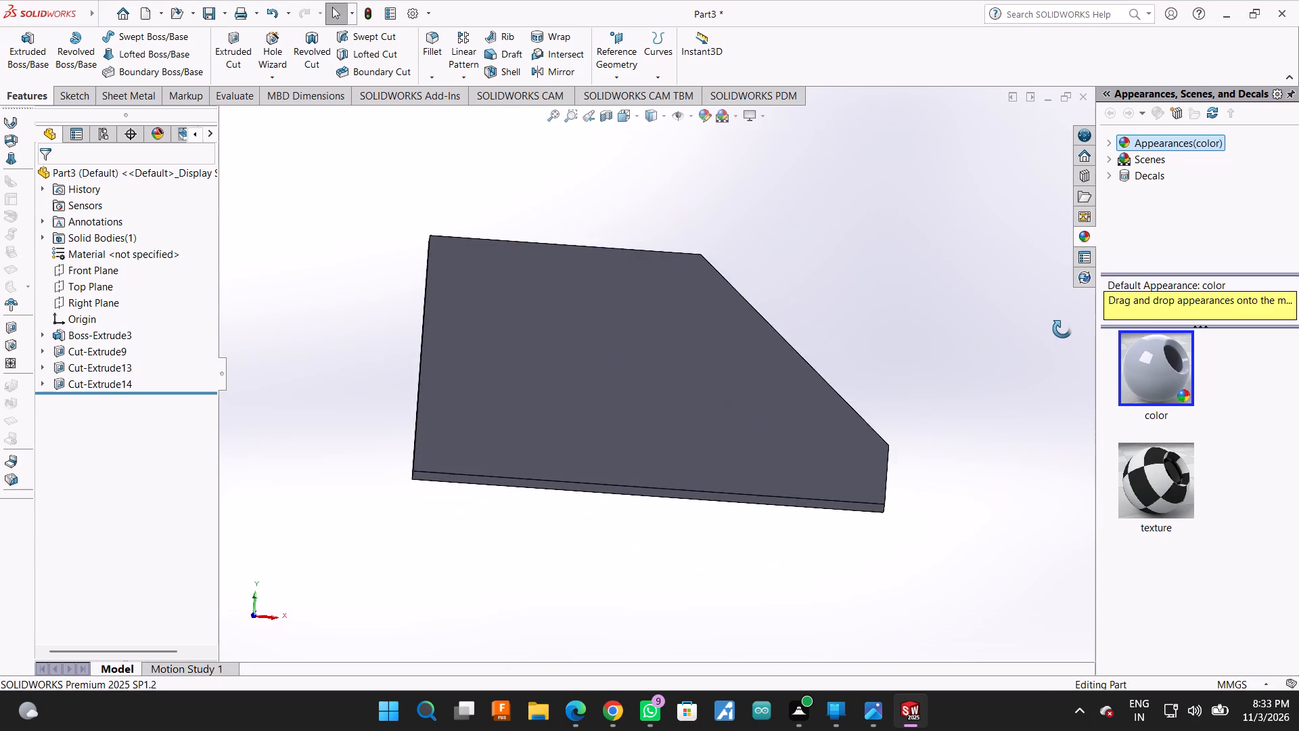
middle_drag(1062, 329, 1057, 328)
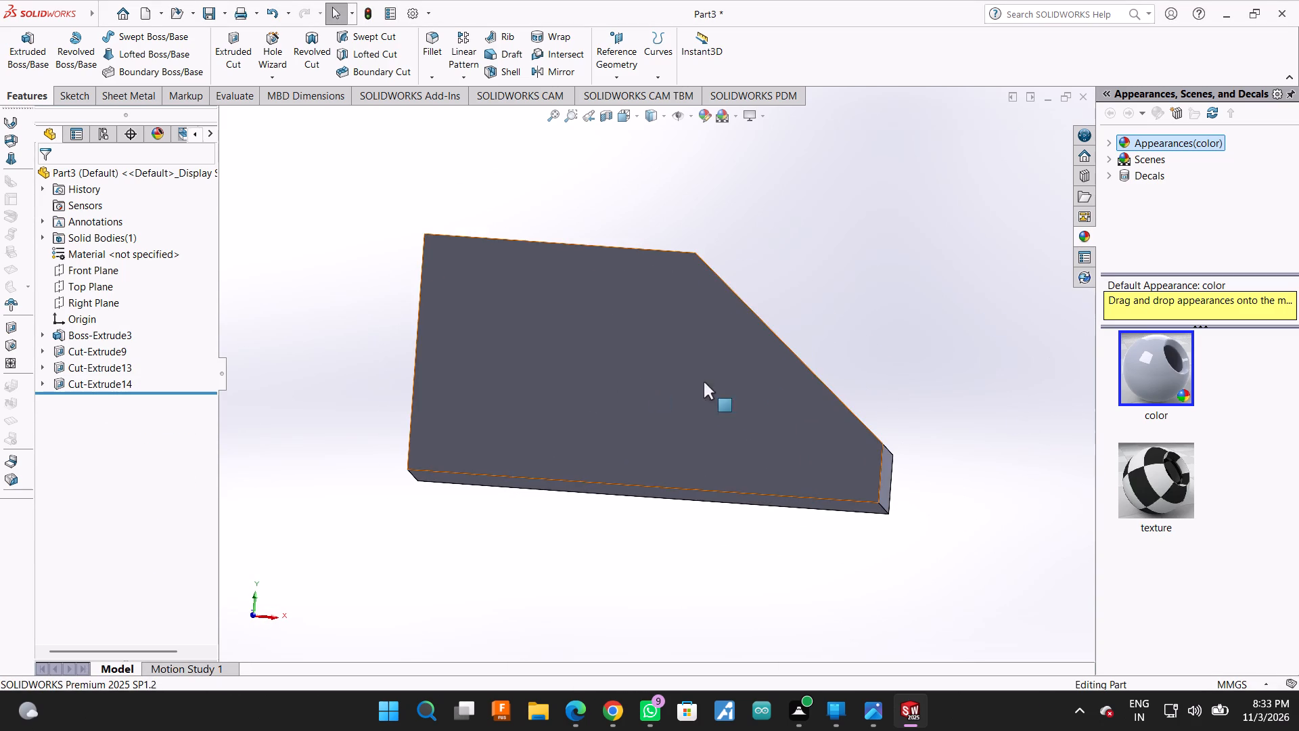
middle_drag(854, 271, 898, 291)
click(744, 372)
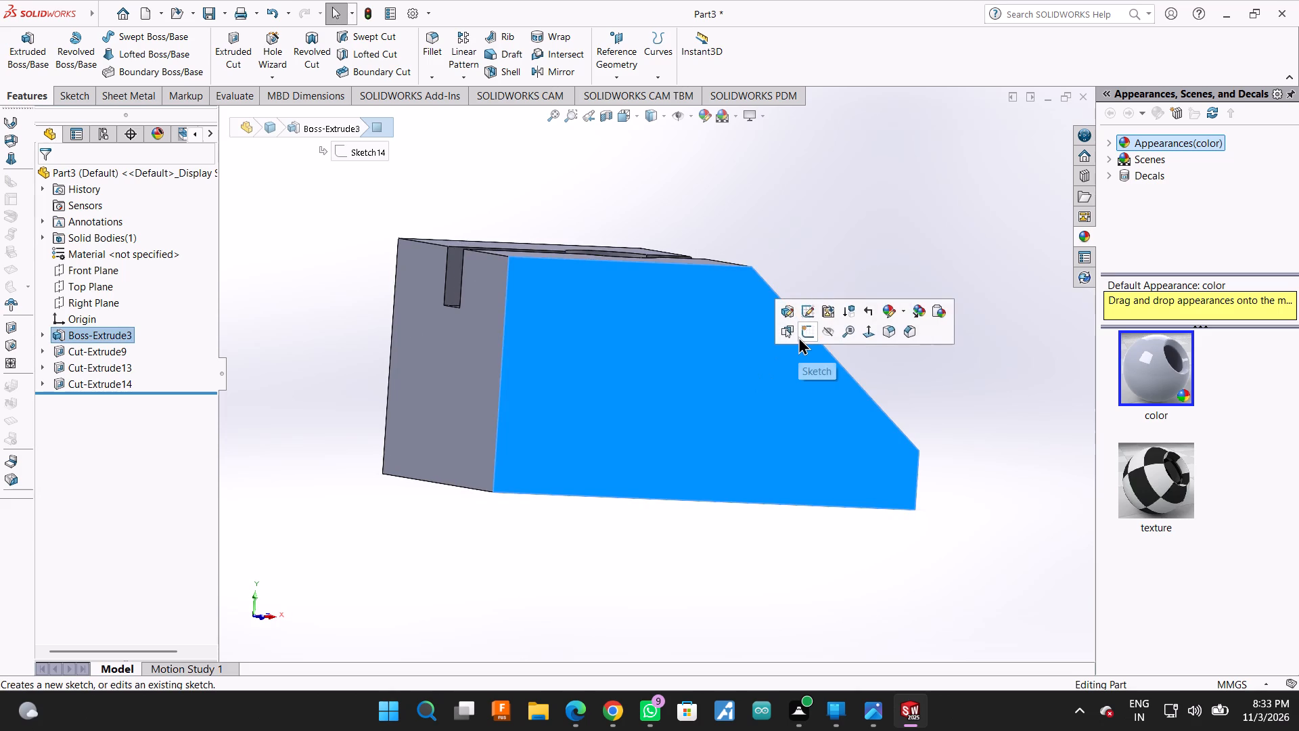
click(804, 334)
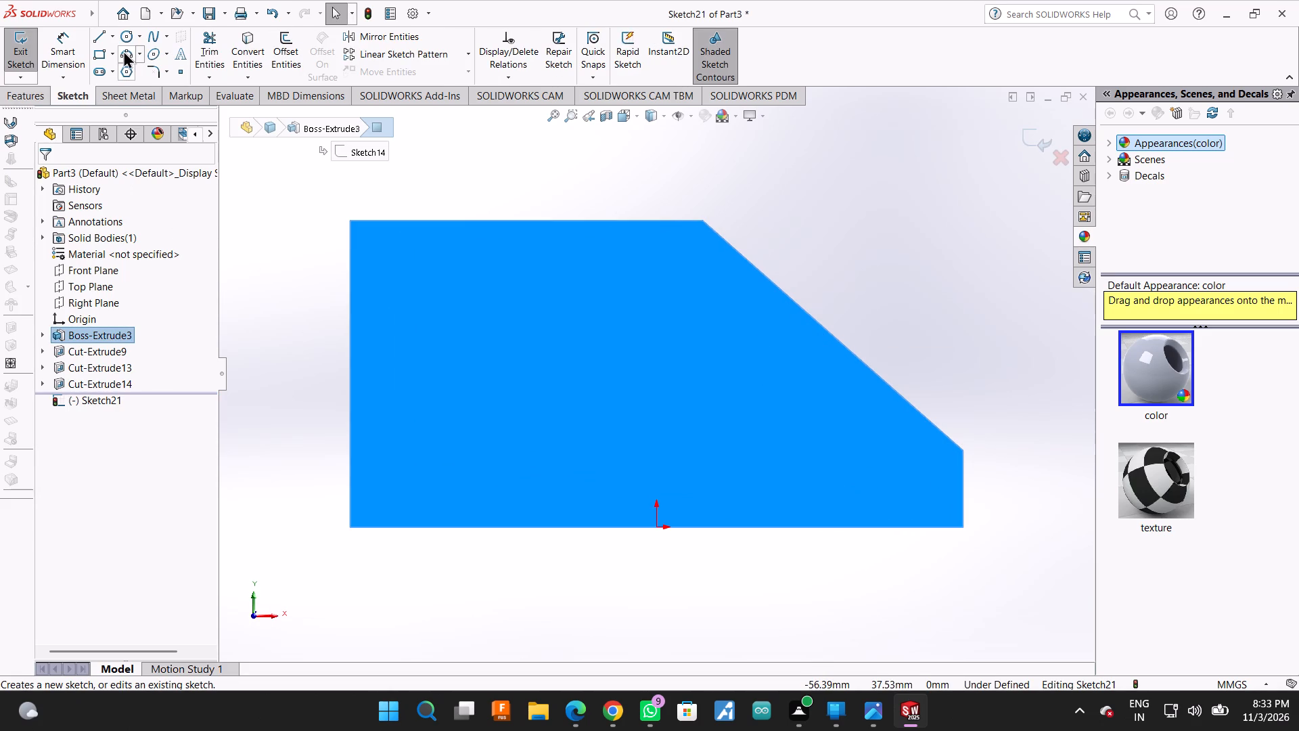
click(22, 101)
click(22, 101)
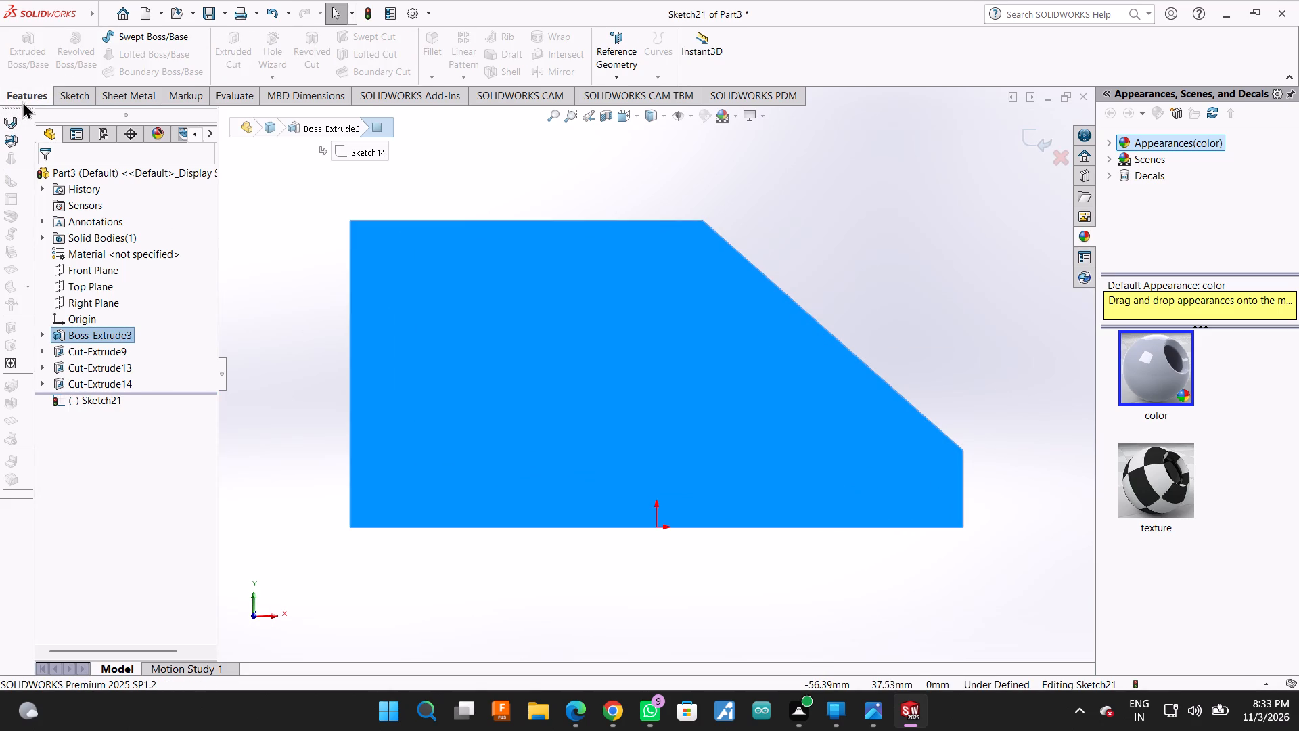
click(69, 87)
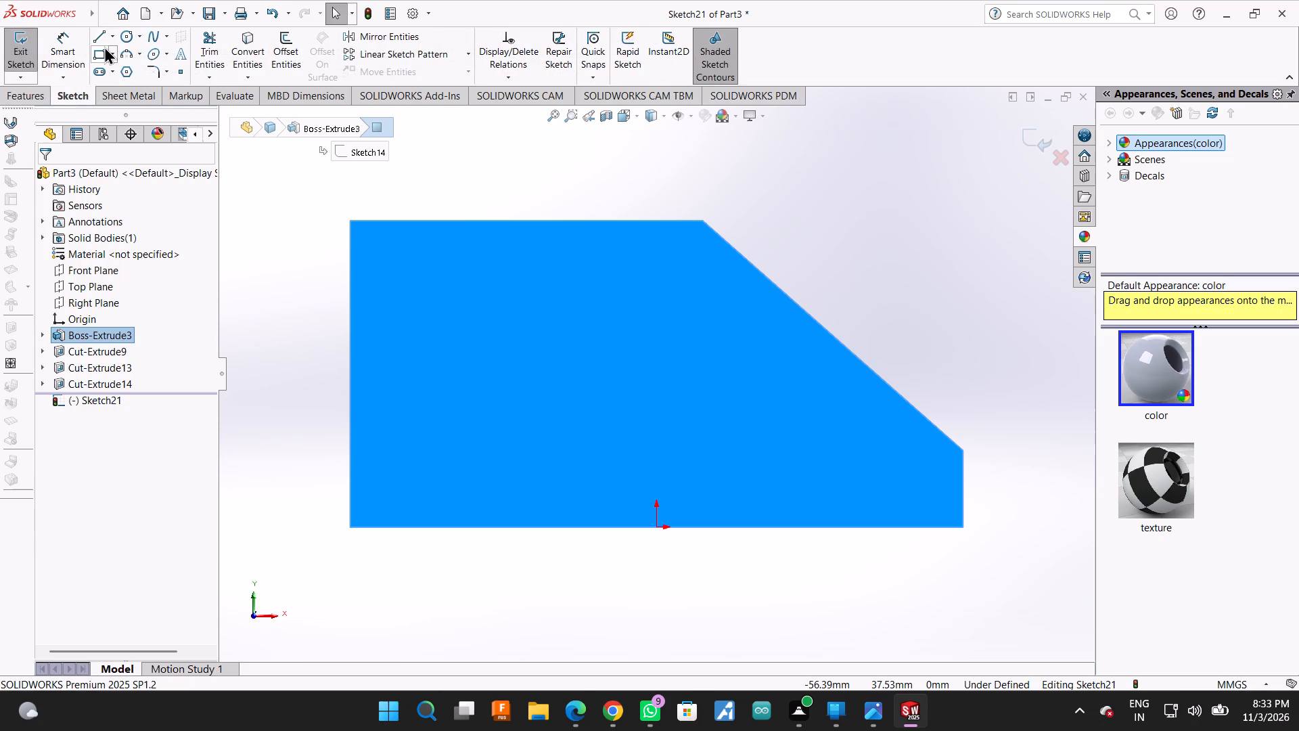
click(104, 46)
click(112, 49)
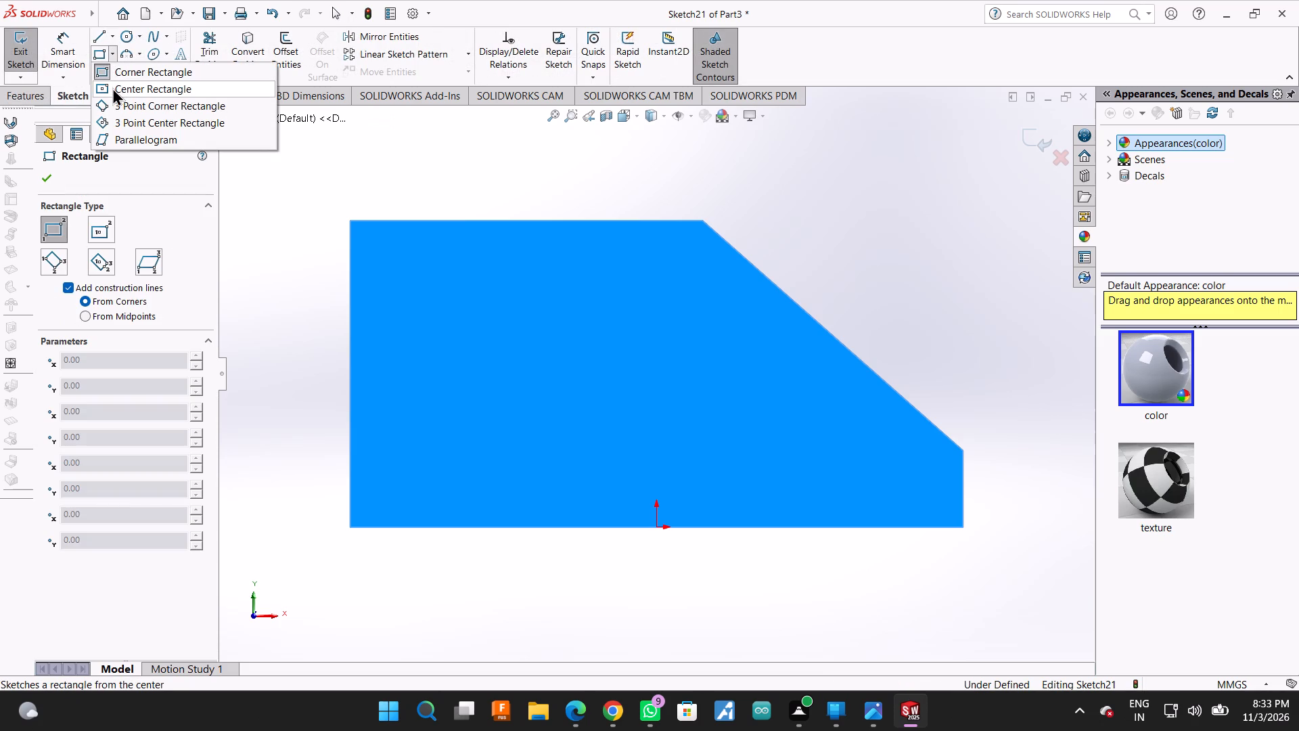
click(112, 87)
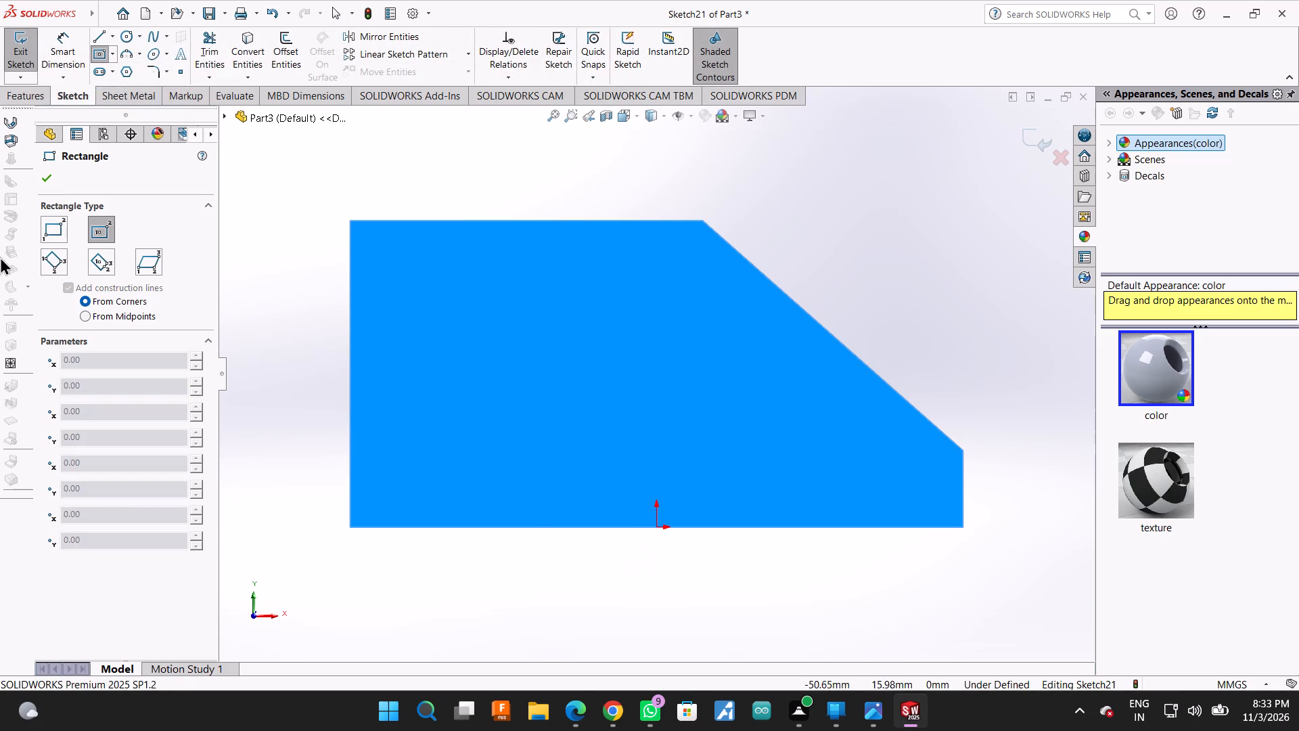
click(116, 58)
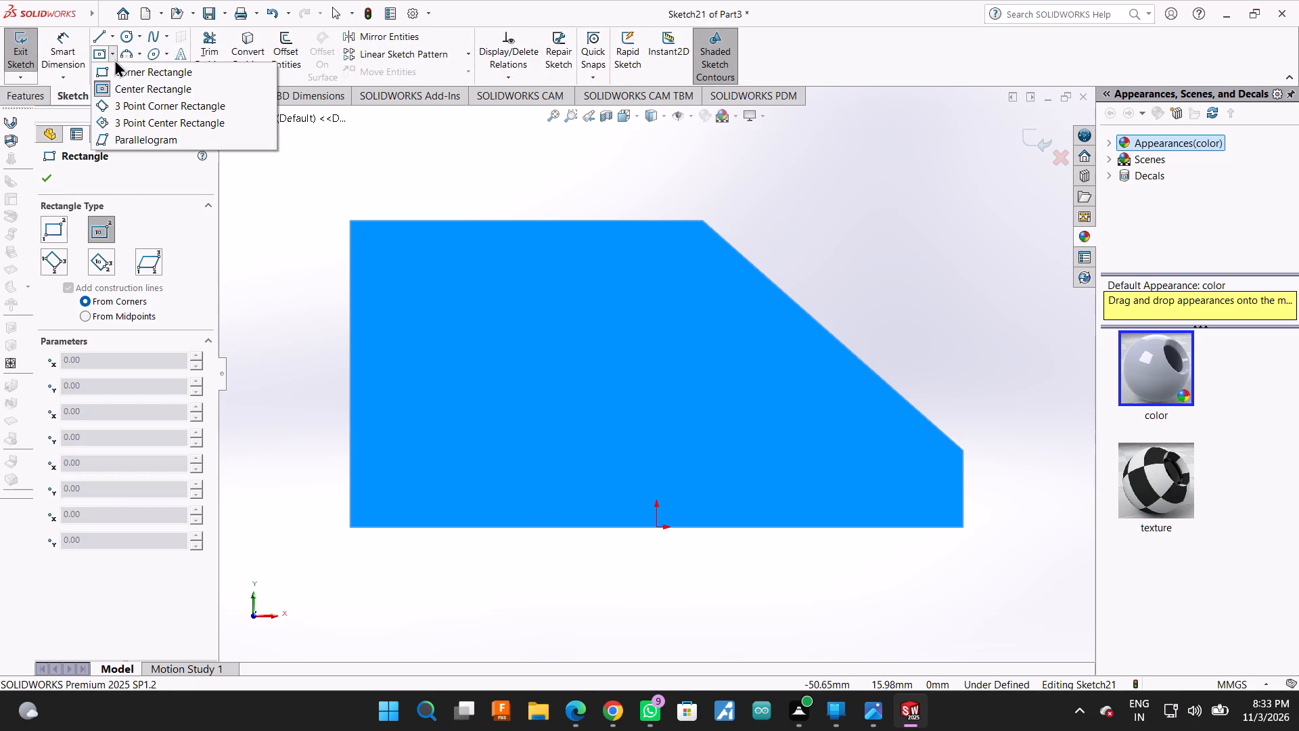
click(114, 75)
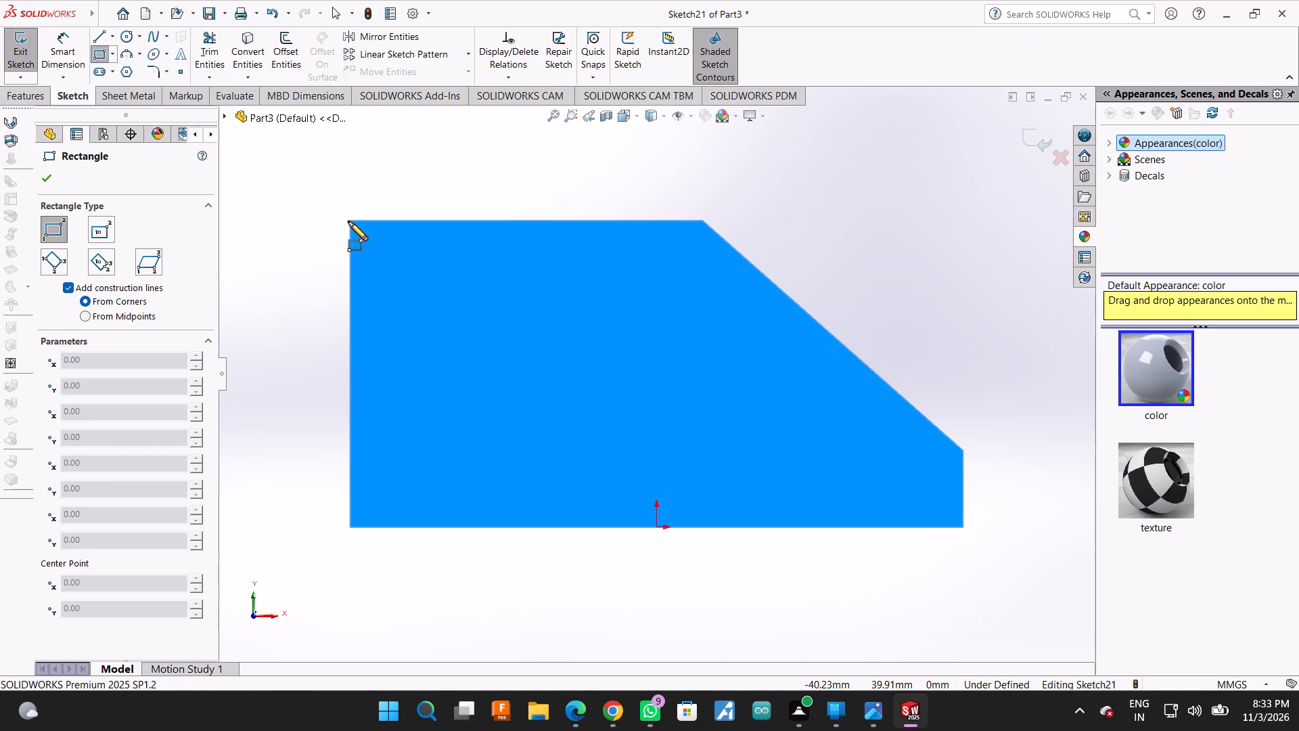
click(348, 222)
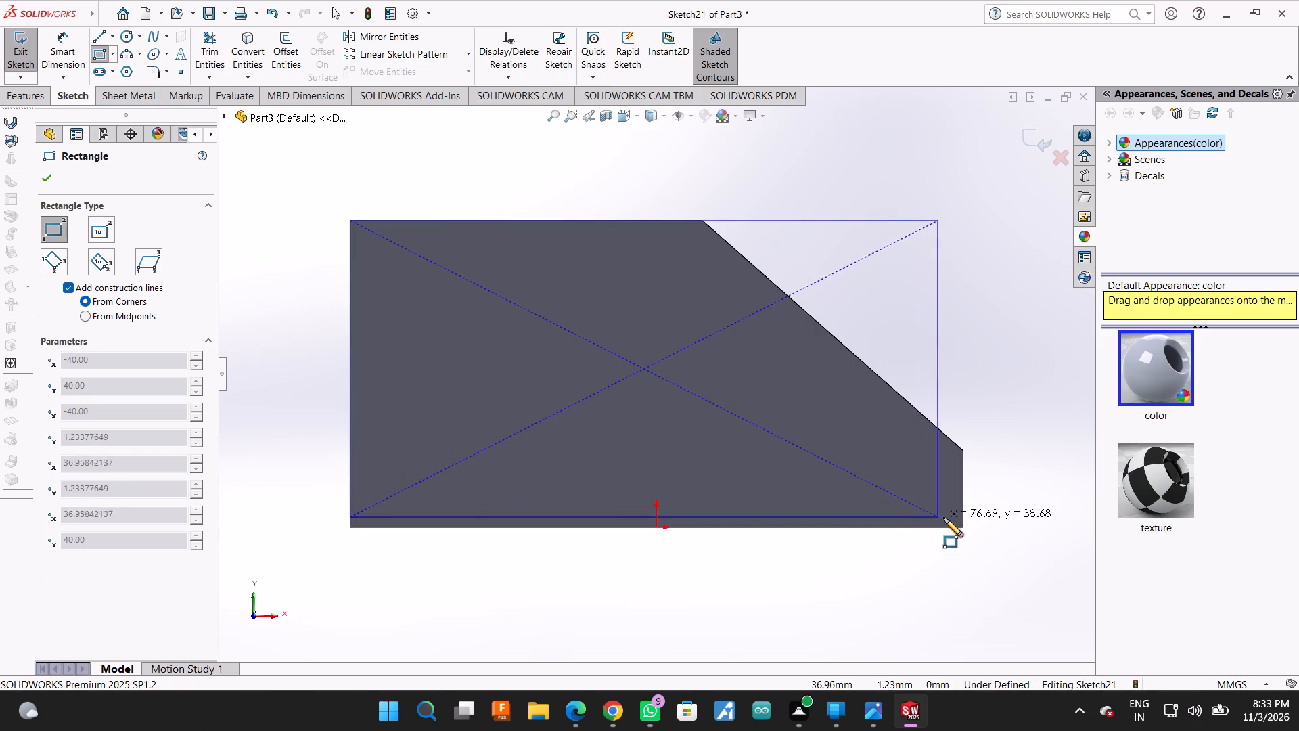
click(964, 526)
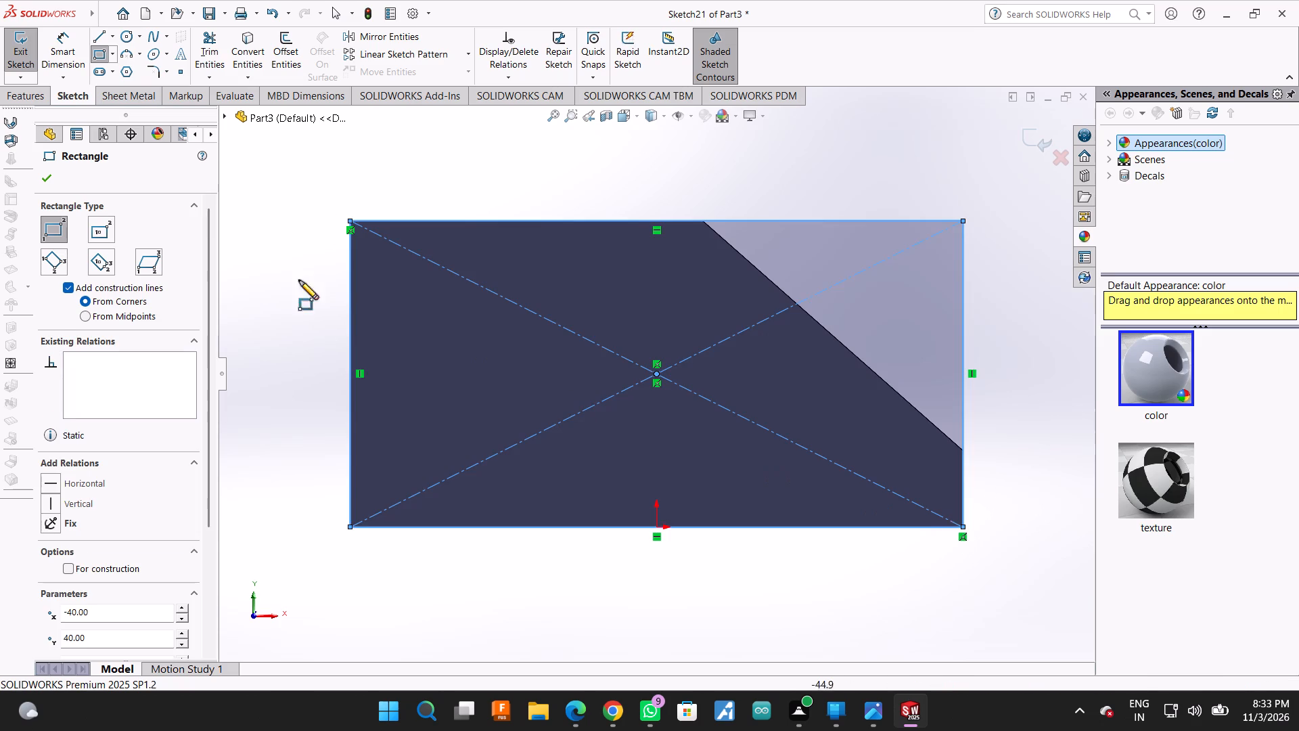
click(48, 176)
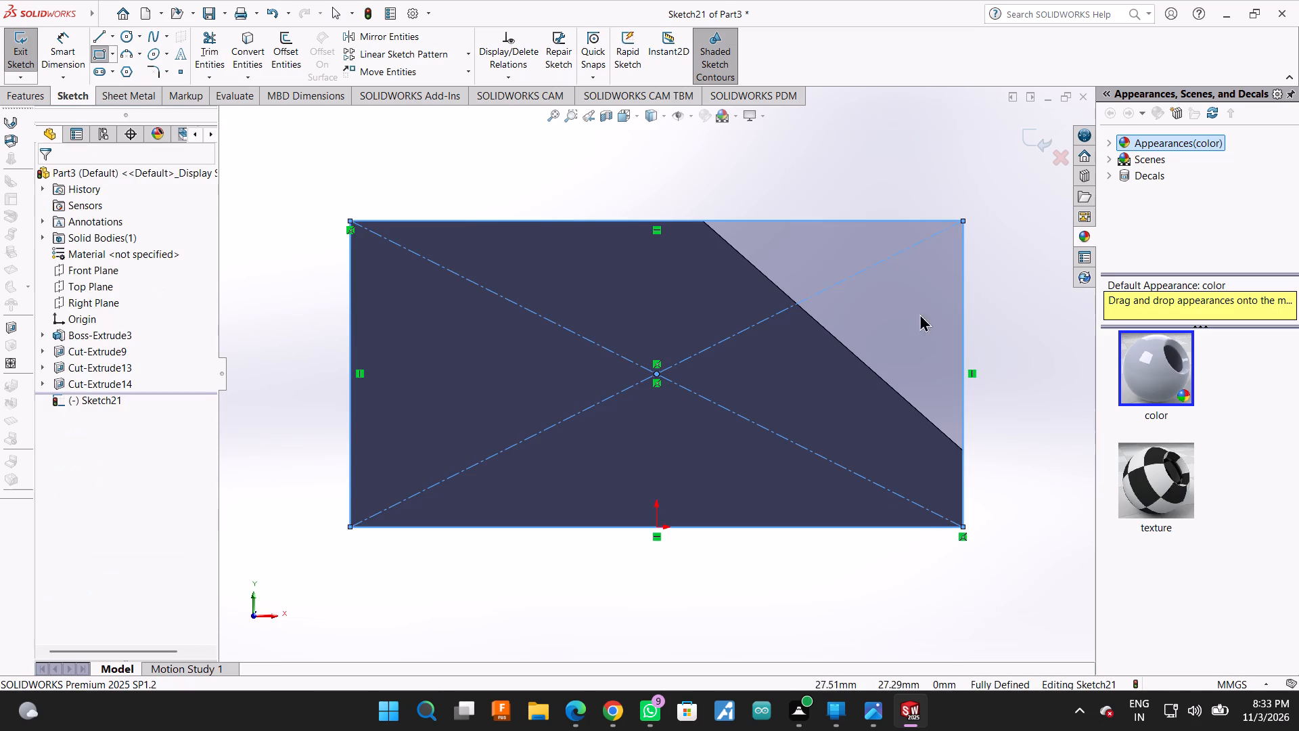
Extrude the front rectangle as a merged boss, blind 10 mm, with the direction reversed into the block.
middle_drag(1043, 303, 1019, 373)
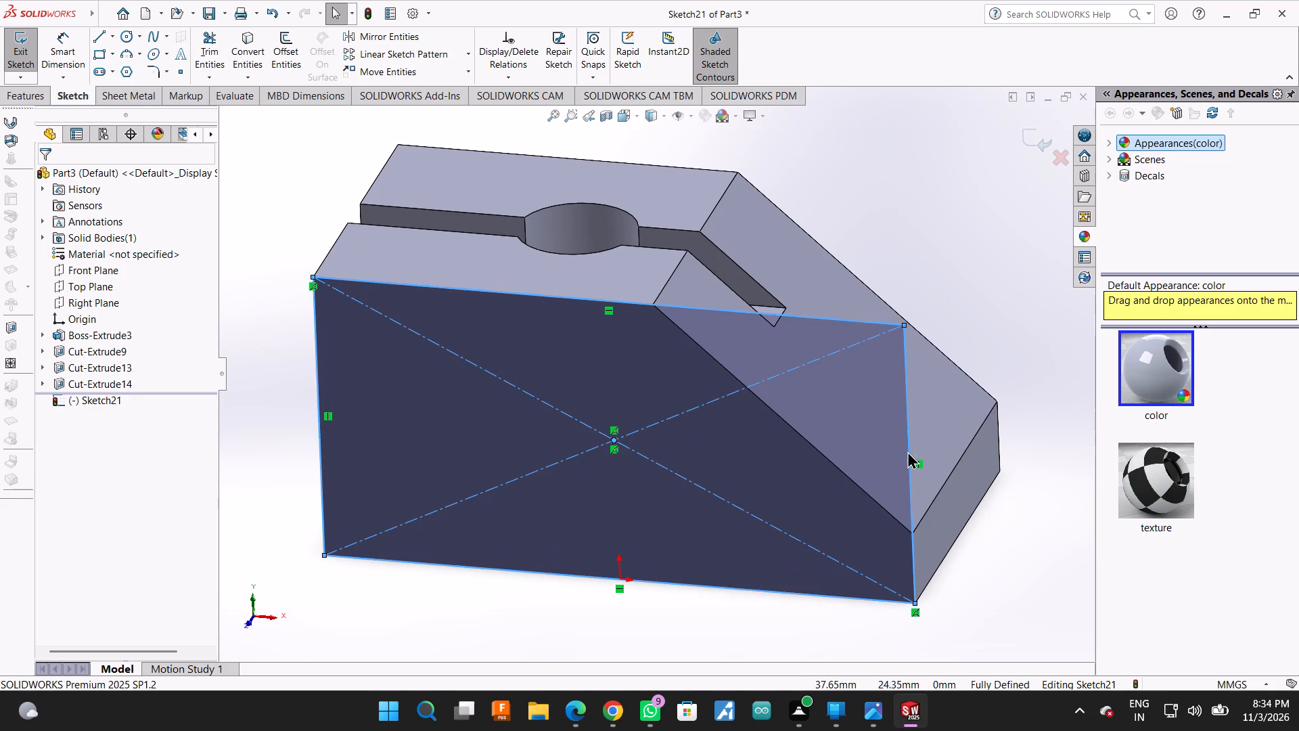
click(27, 93)
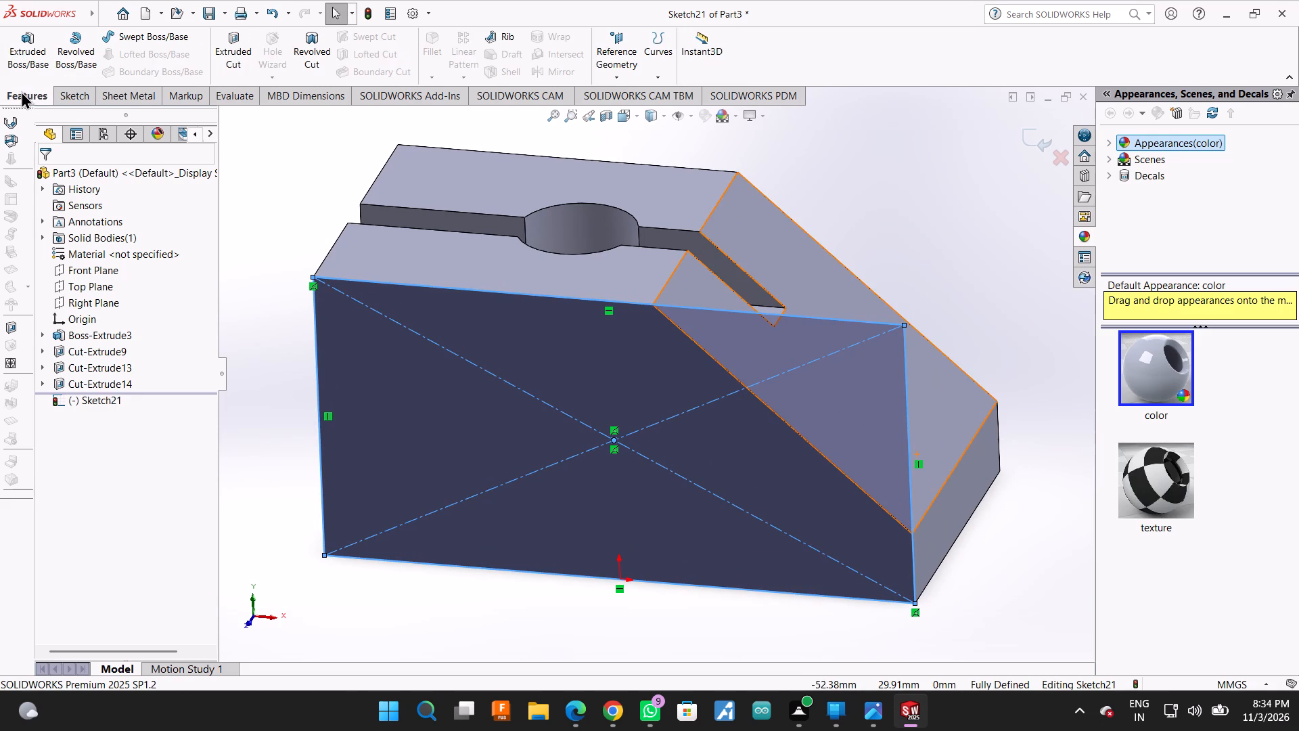
click(32, 50)
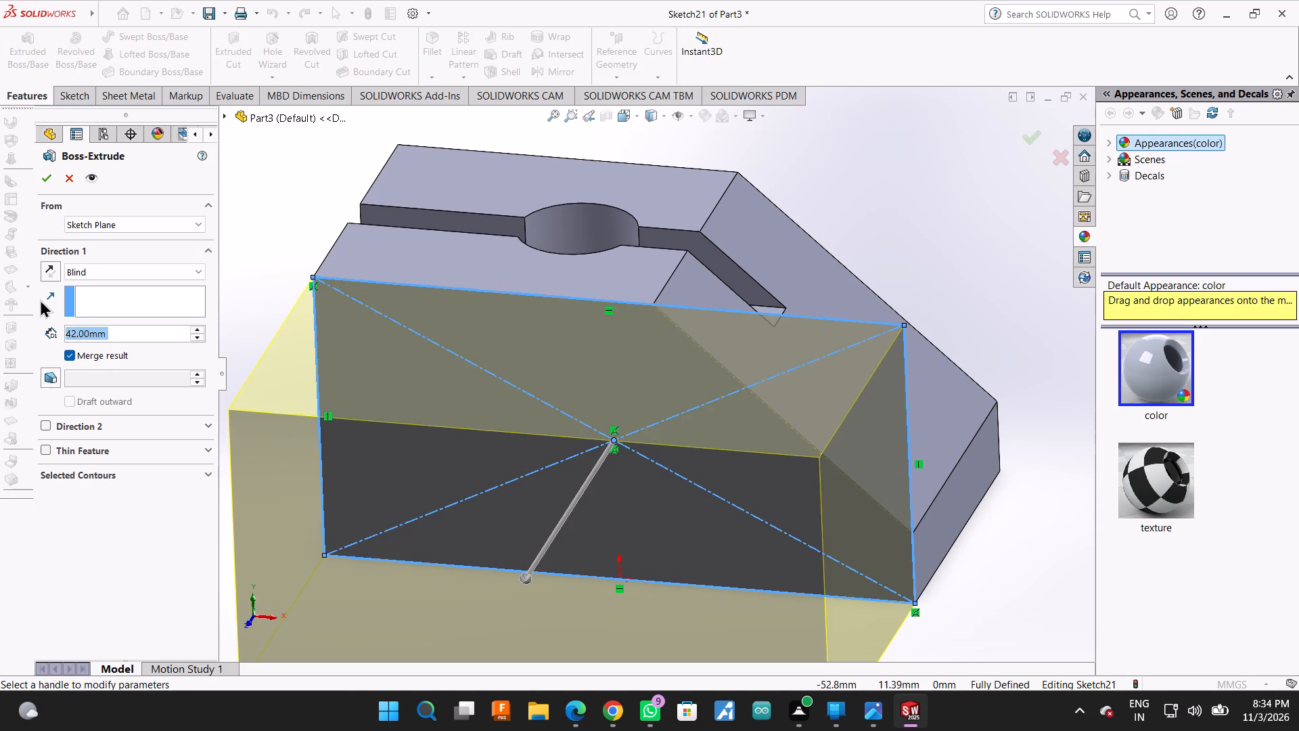
click(45, 328)
click(50, 334)
click(43, 275)
double_click(137, 340)
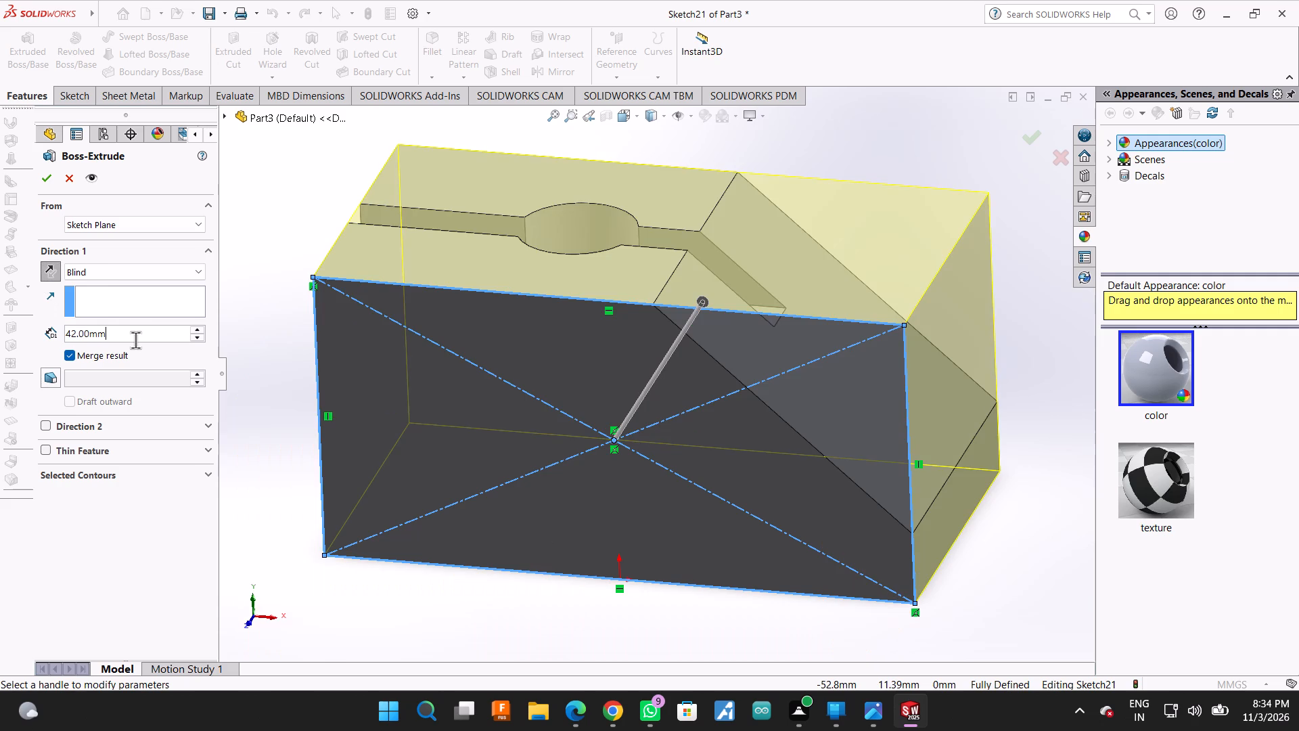
text(10)
key(Return)
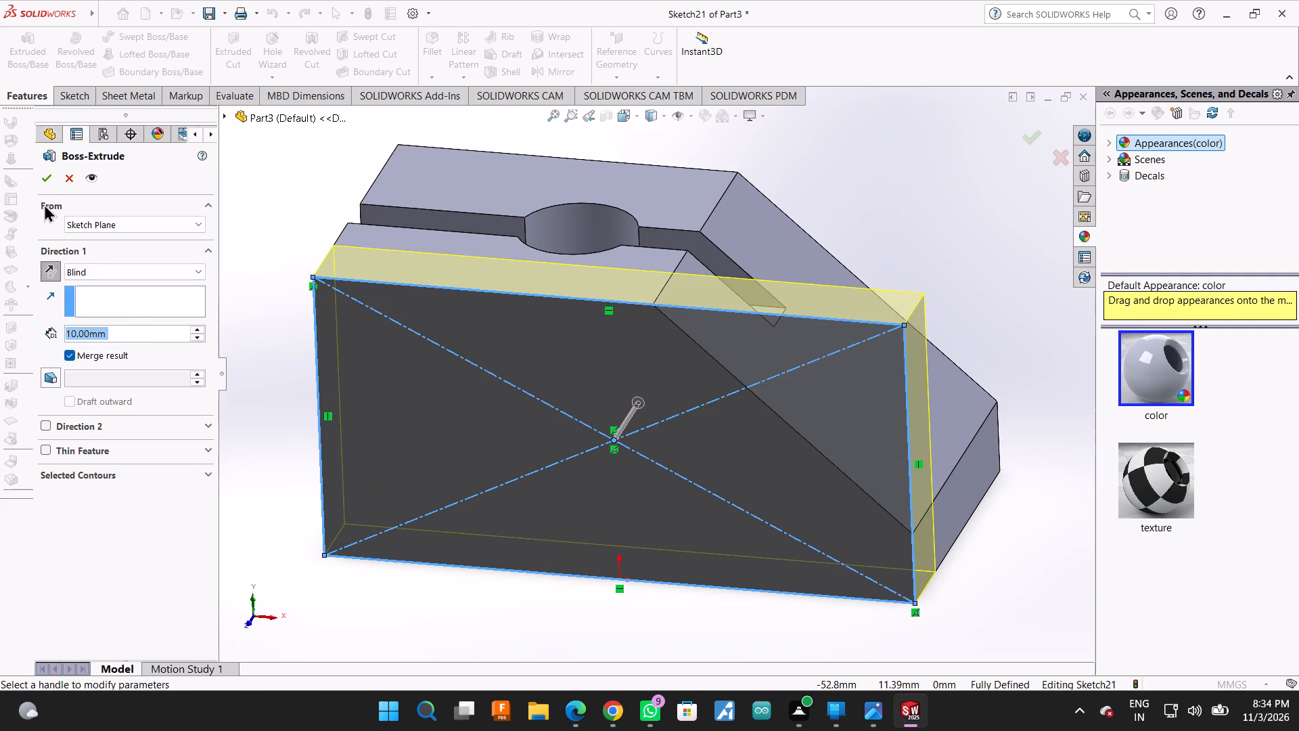
click(46, 183)
On the opposite side face, sketch an 80 by 40 mm corner rectangle spanning the block's full length and height.
scroll(928, 364, up, 1)
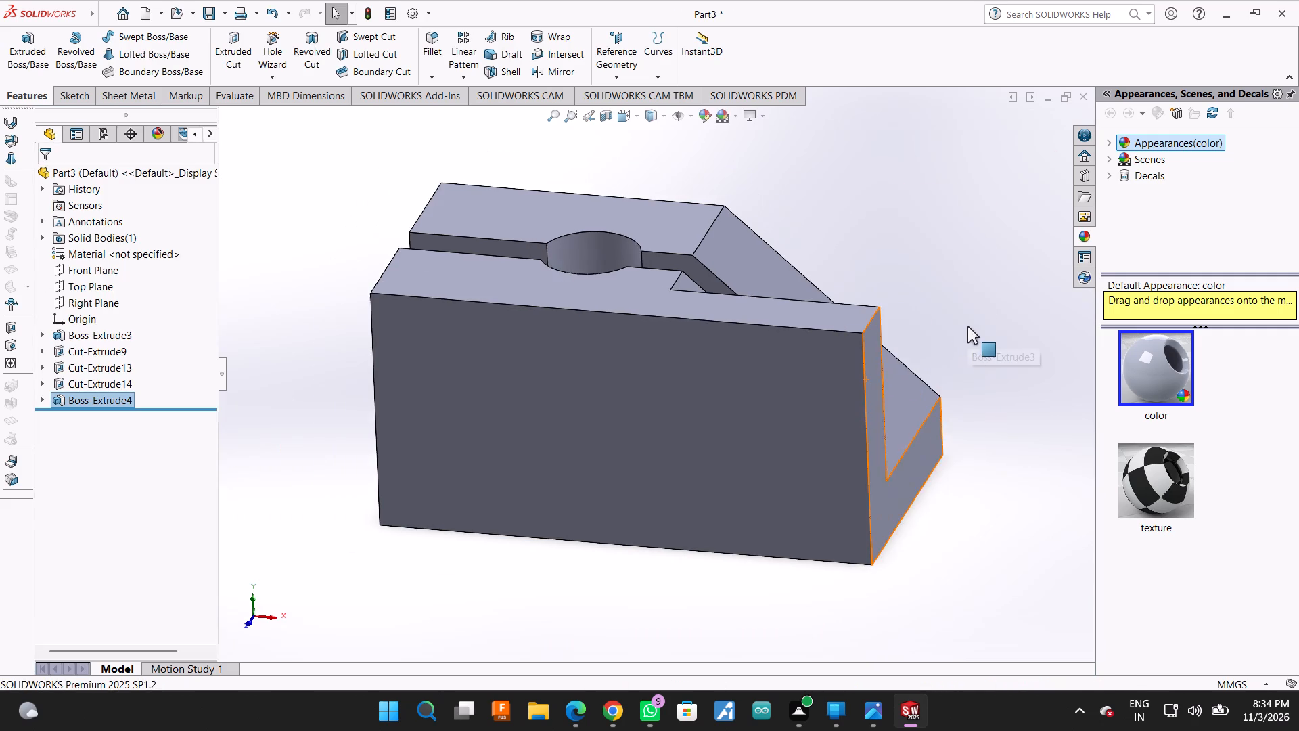
middle_drag(968, 325, 792, 482)
click(716, 408)
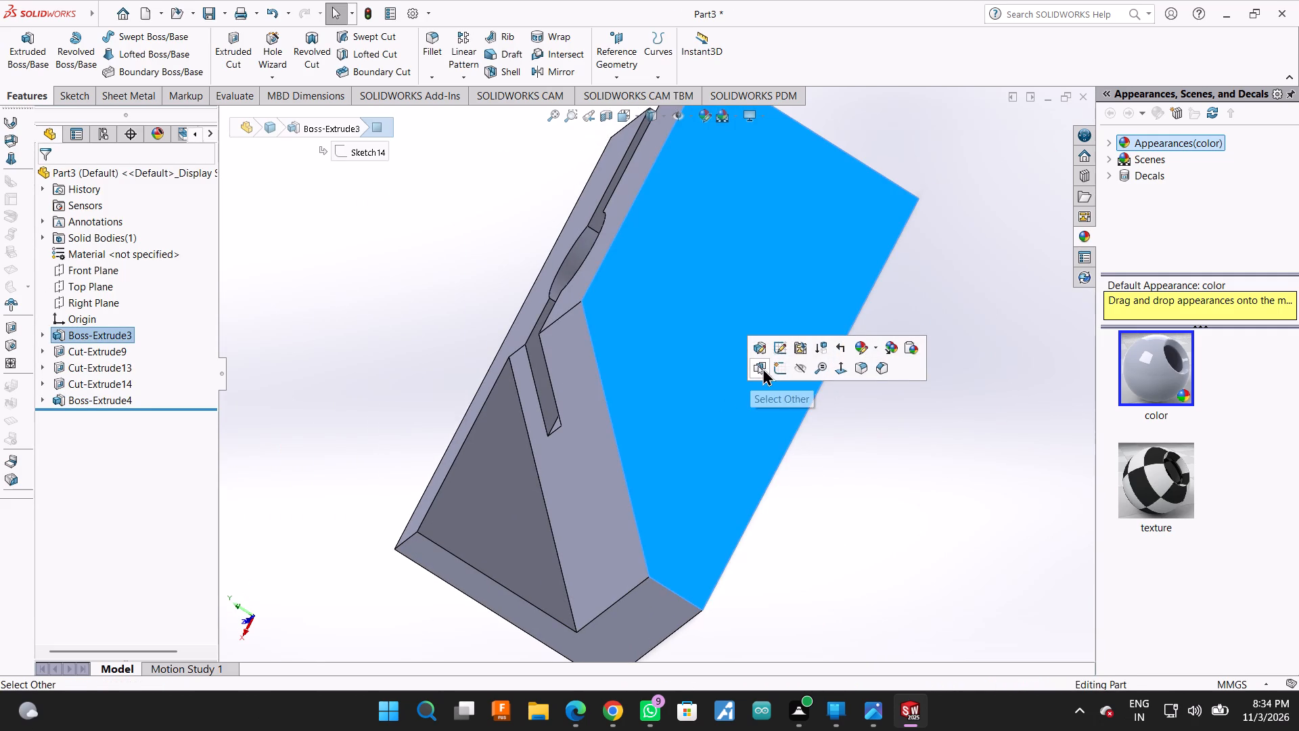
click(773, 369)
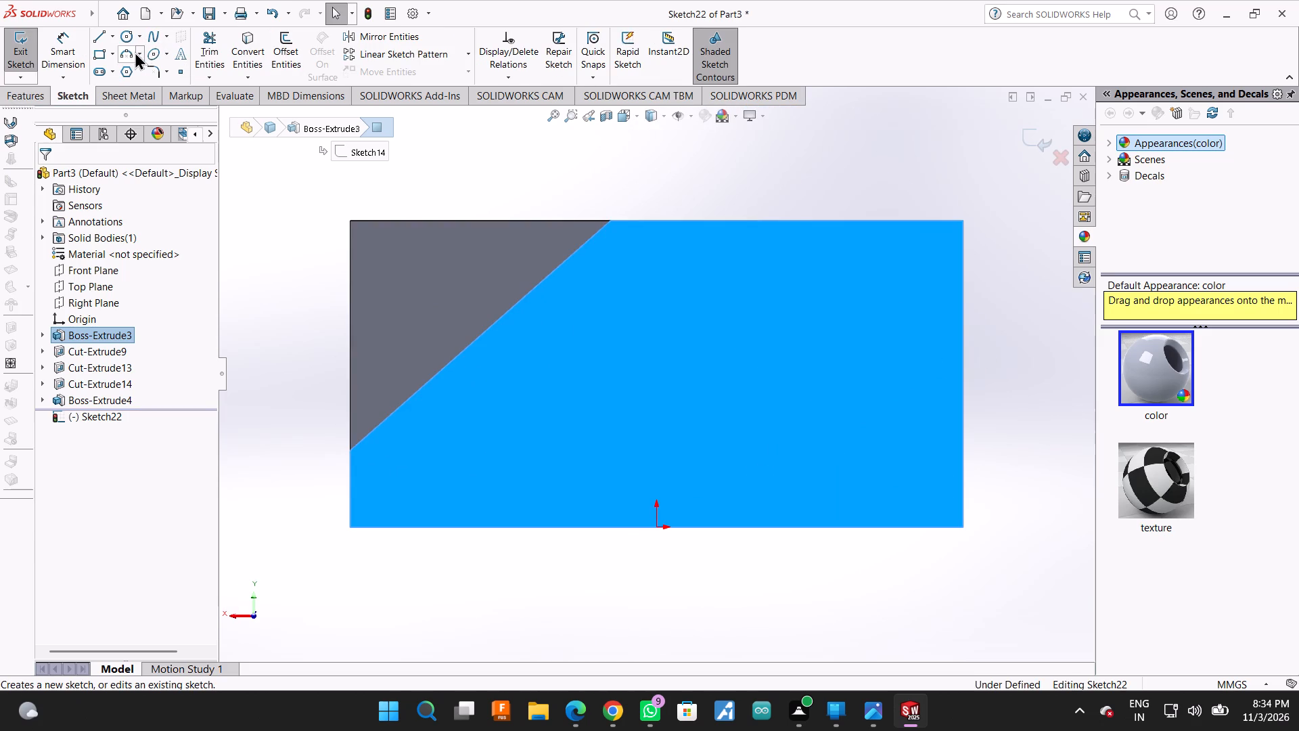
click(89, 51)
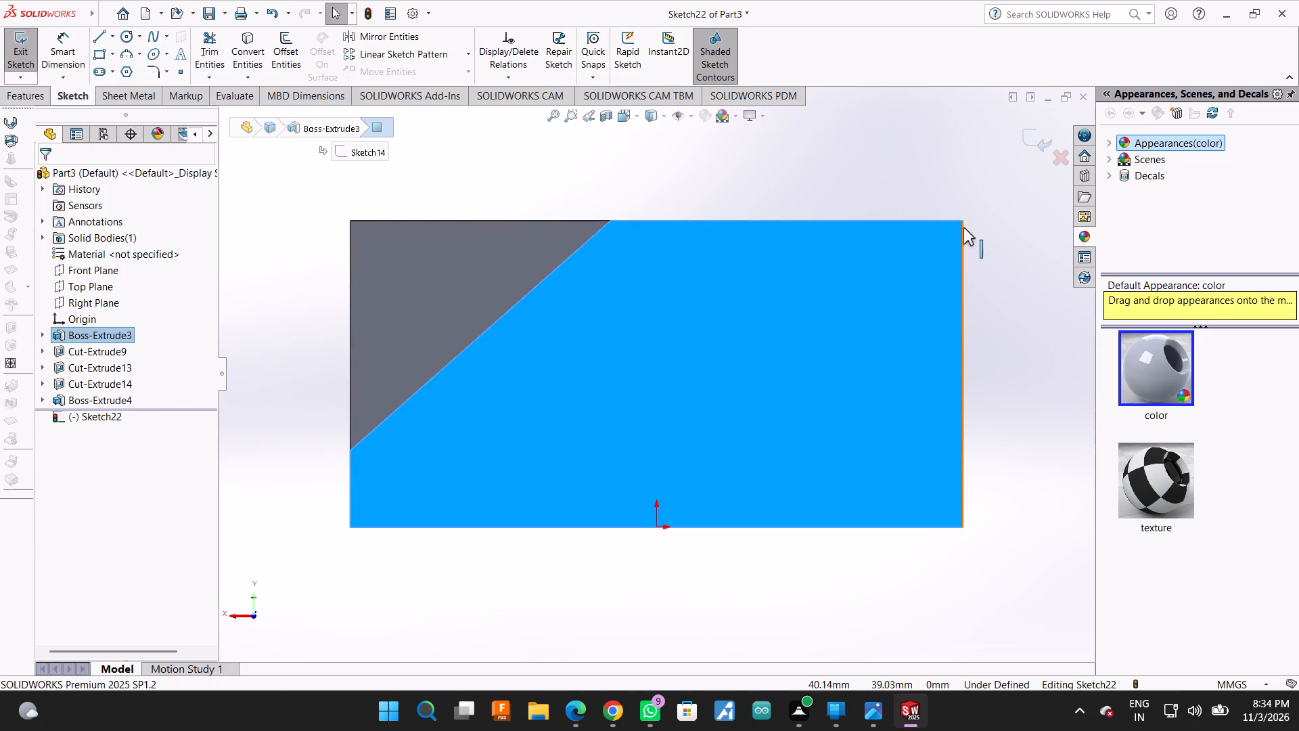
click(96, 52)
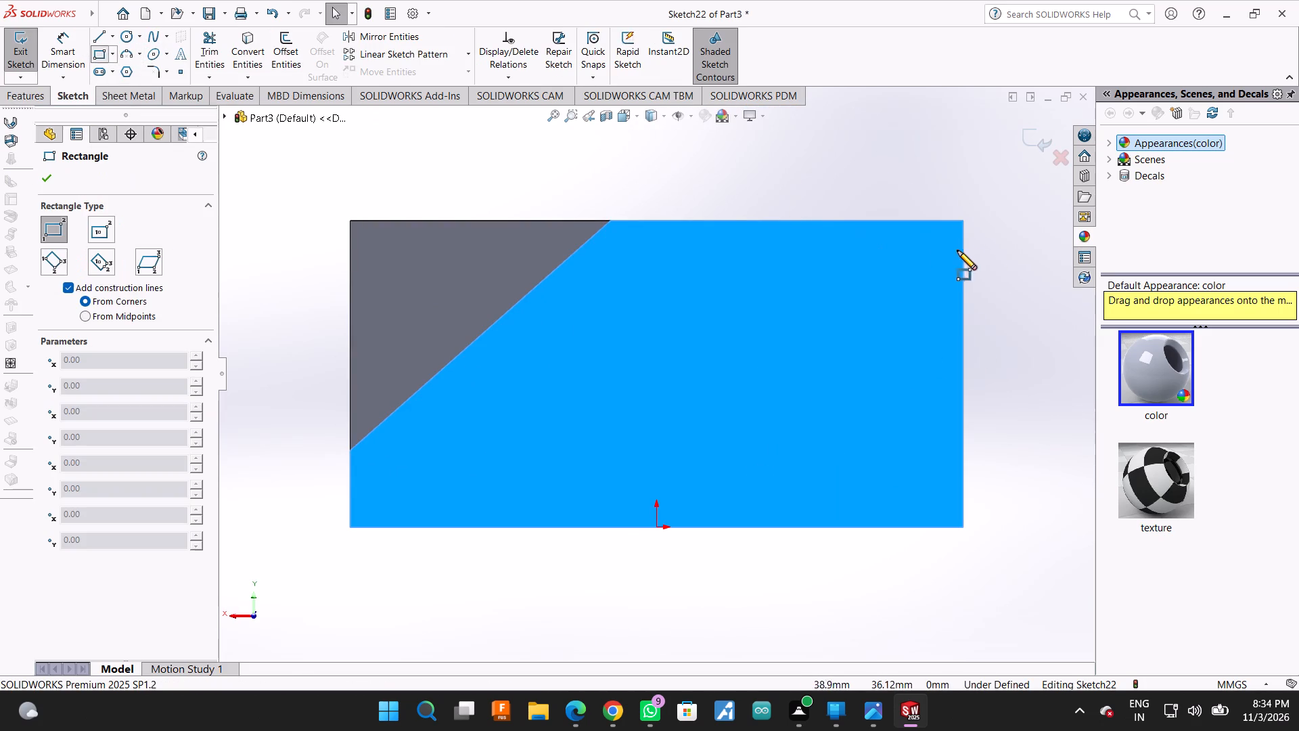
click(962, 221)
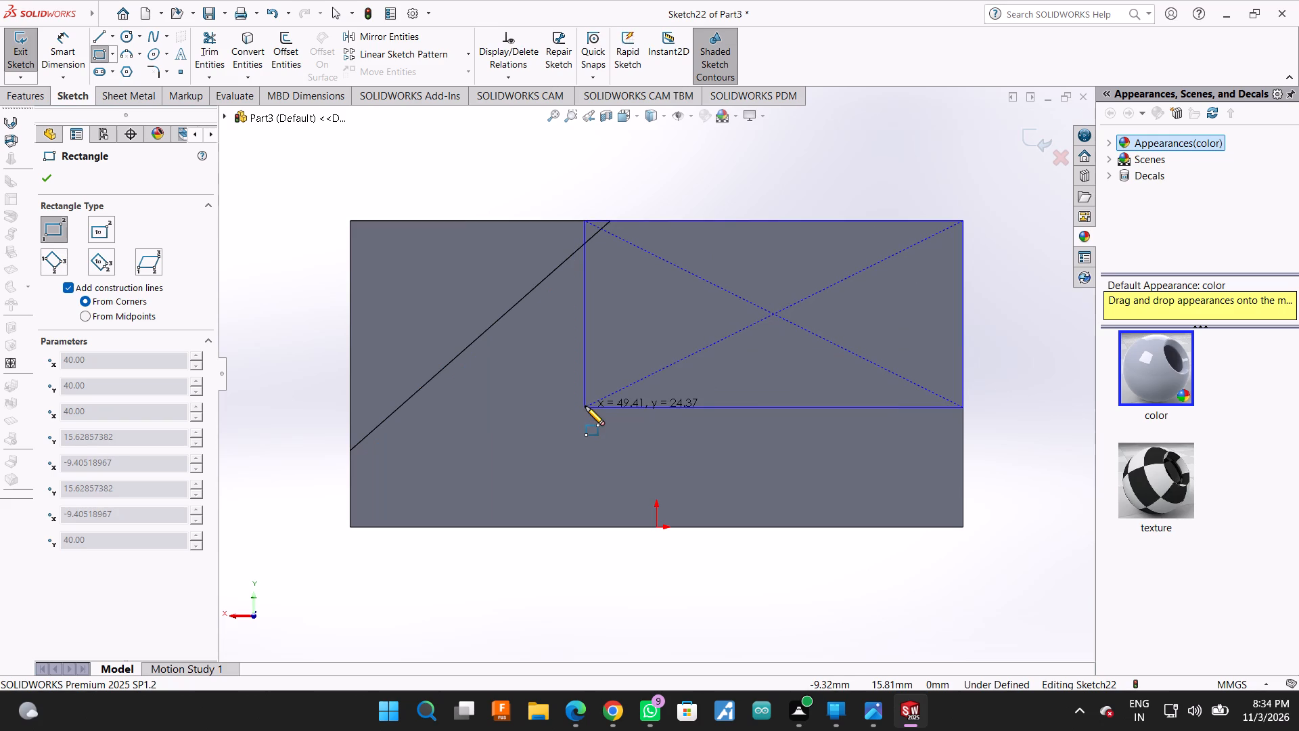
click(350, 527)
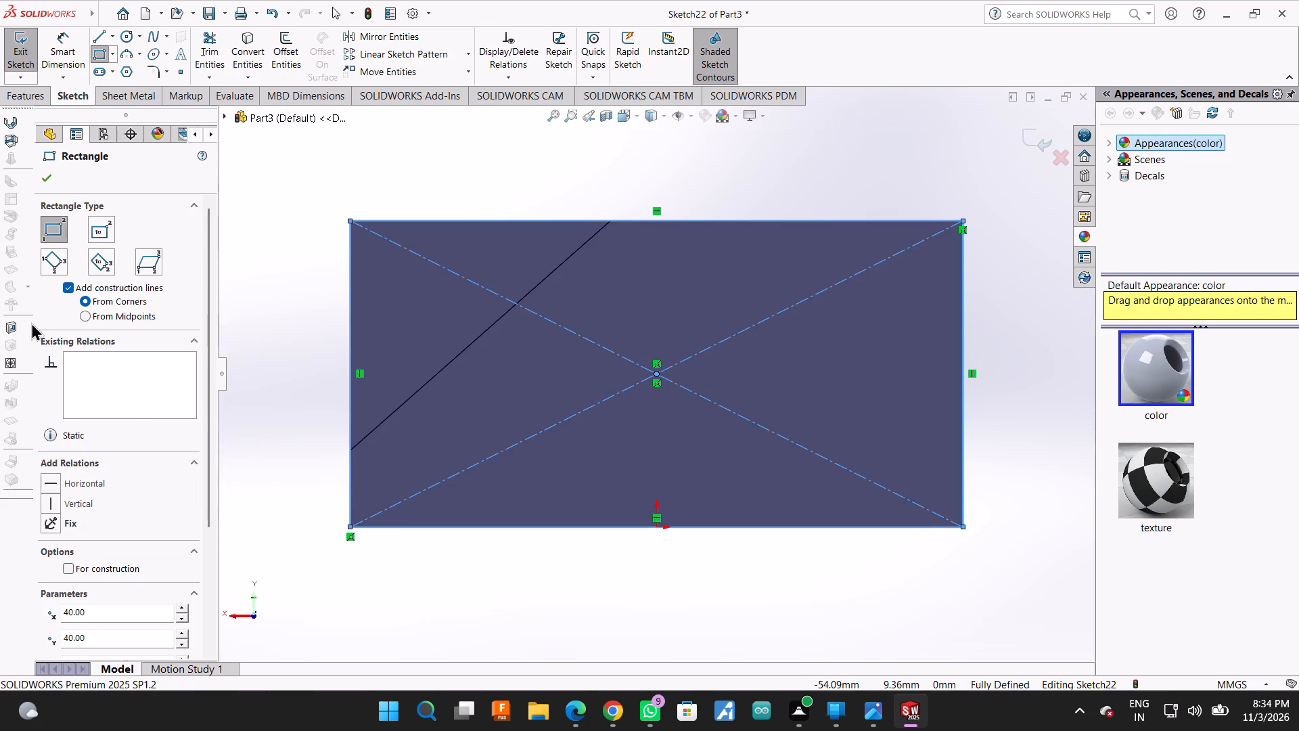
click(41, 178)
Extrude the 80 by 40 mm side rectangle as a merged boss, blind 10 mm, with the direction reversed into the block.
click(49, 94)
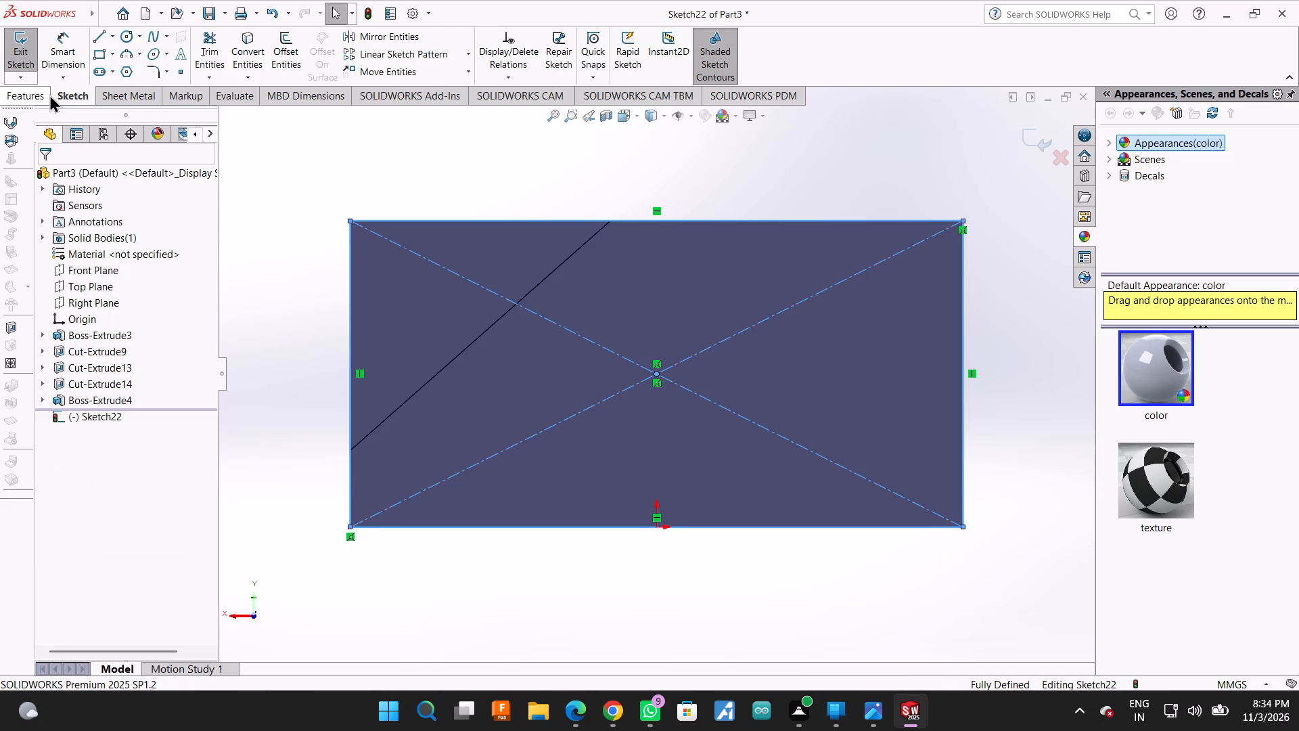
click(45, 42)
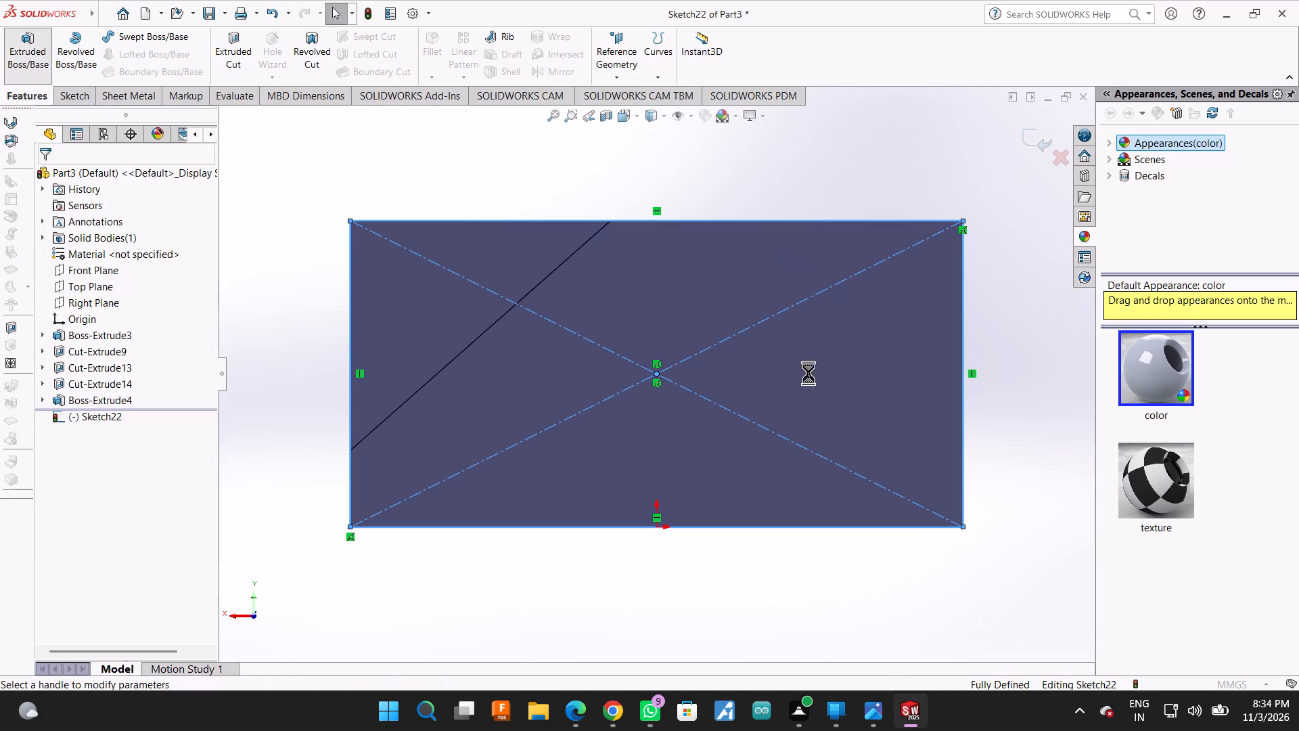
scroll(652, 433, up, 1)
middle_drag(334, 351, 434, 399)
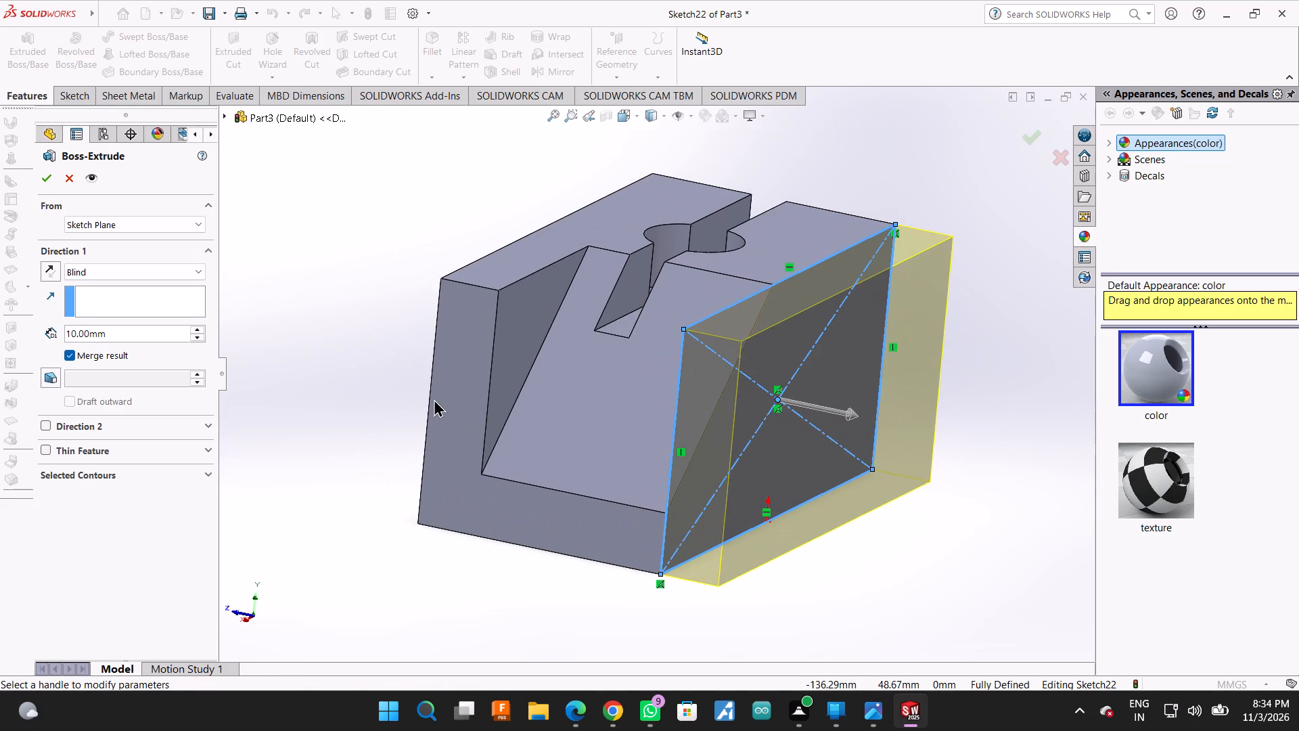
click(59, 270)
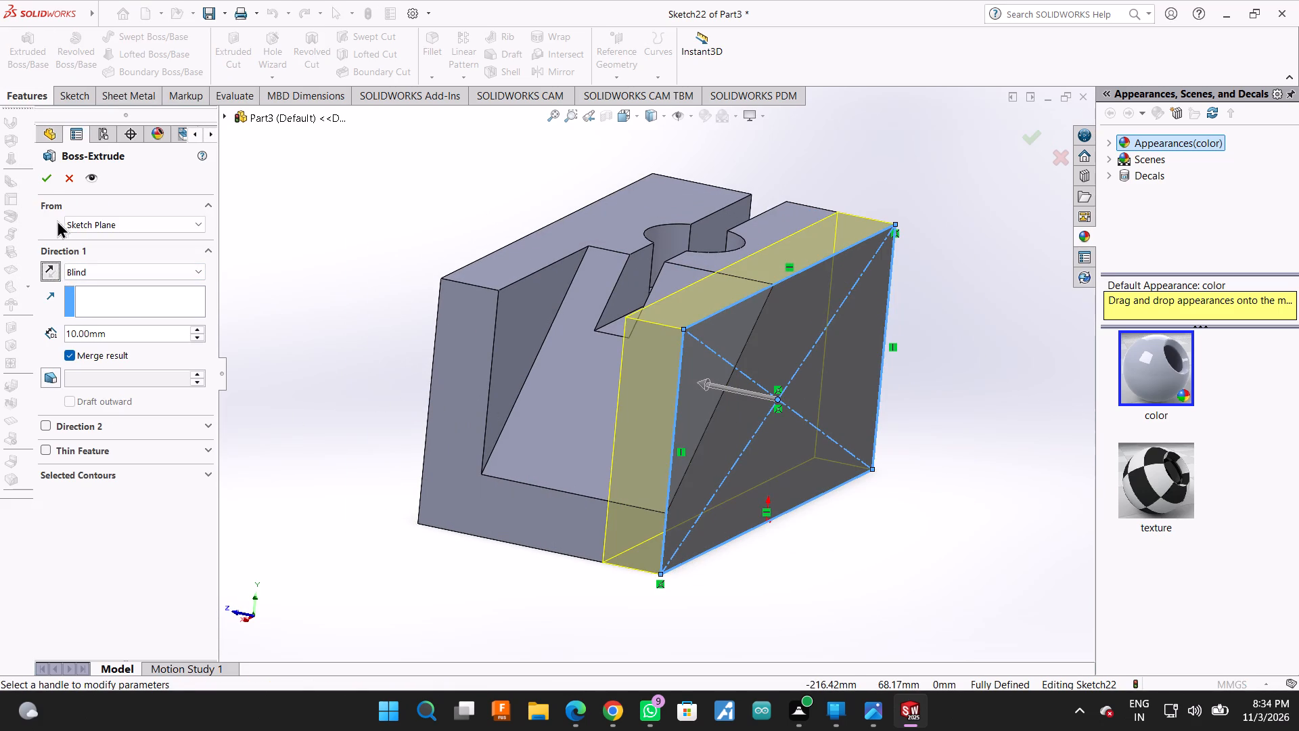
click(41, 175)
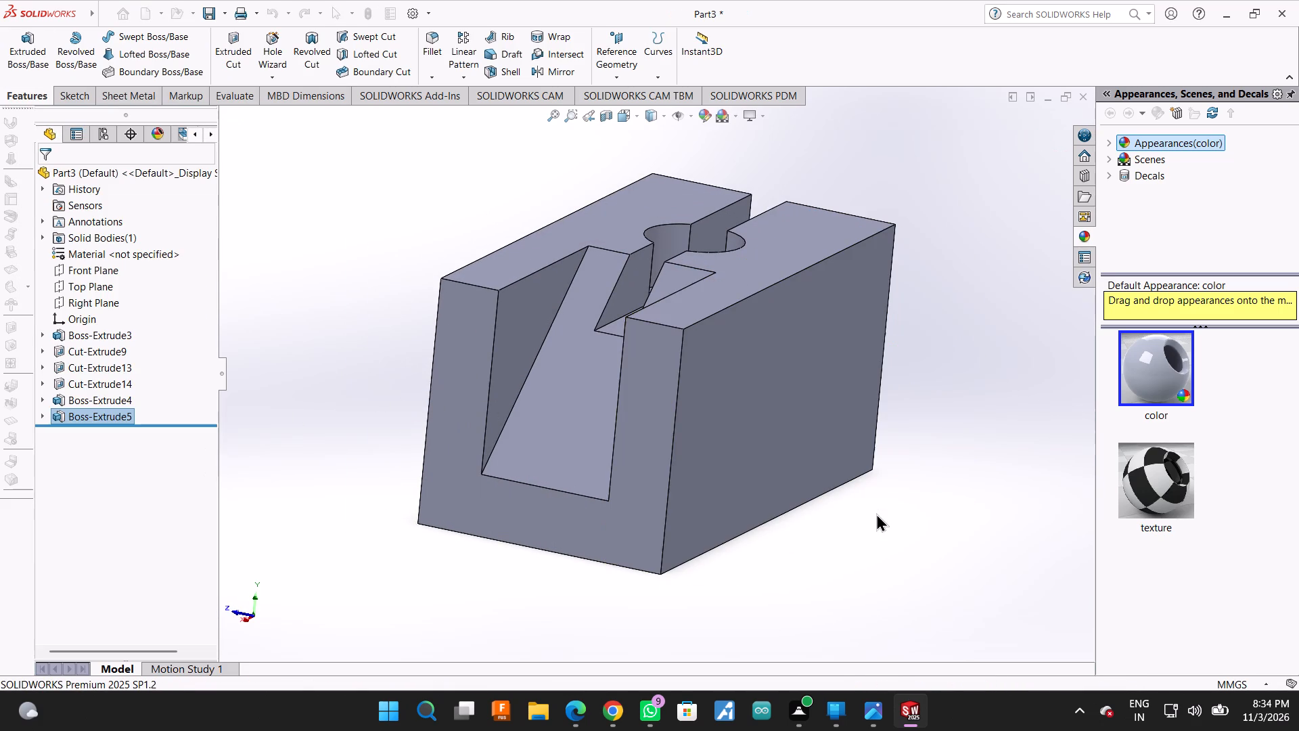
Fillet the short top edges of both side walls at the slope's low end with a symmetric 24 mm radius.
middle_drag(986, 483, 987, 483)
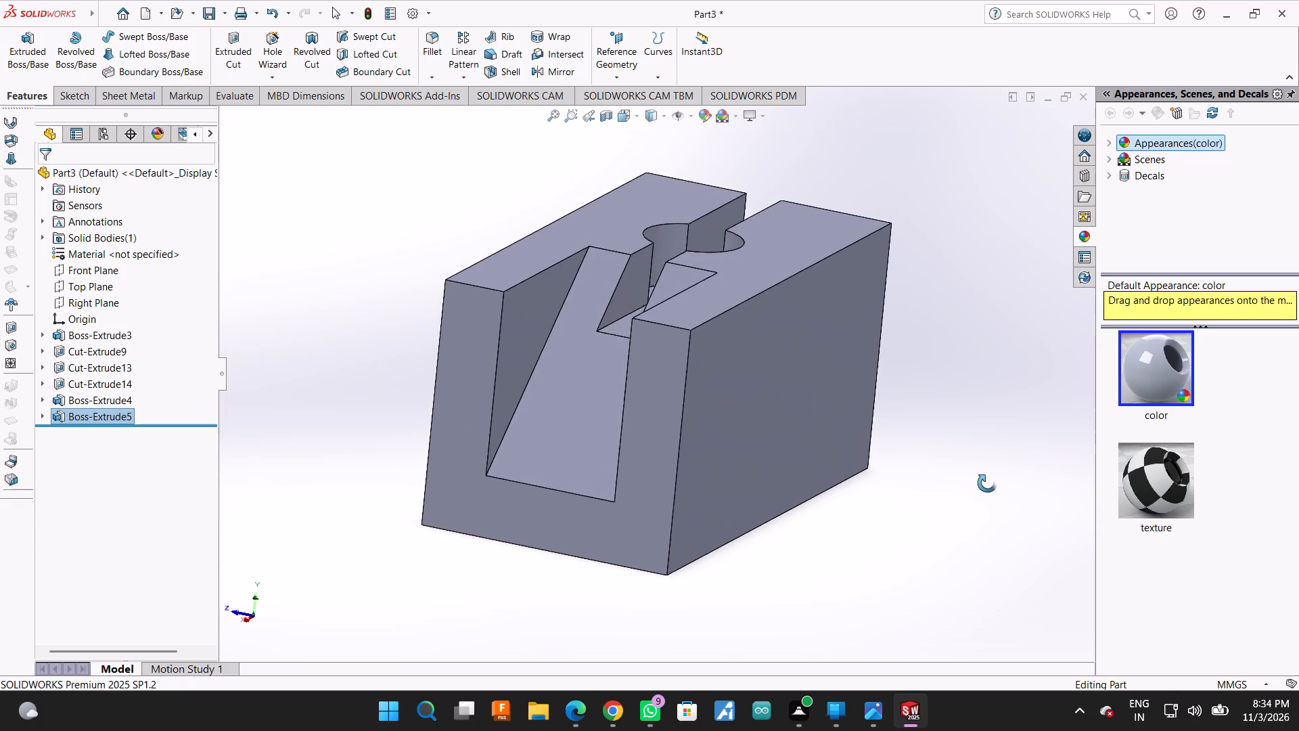
middle_drag(987, 483, 1044, 552)
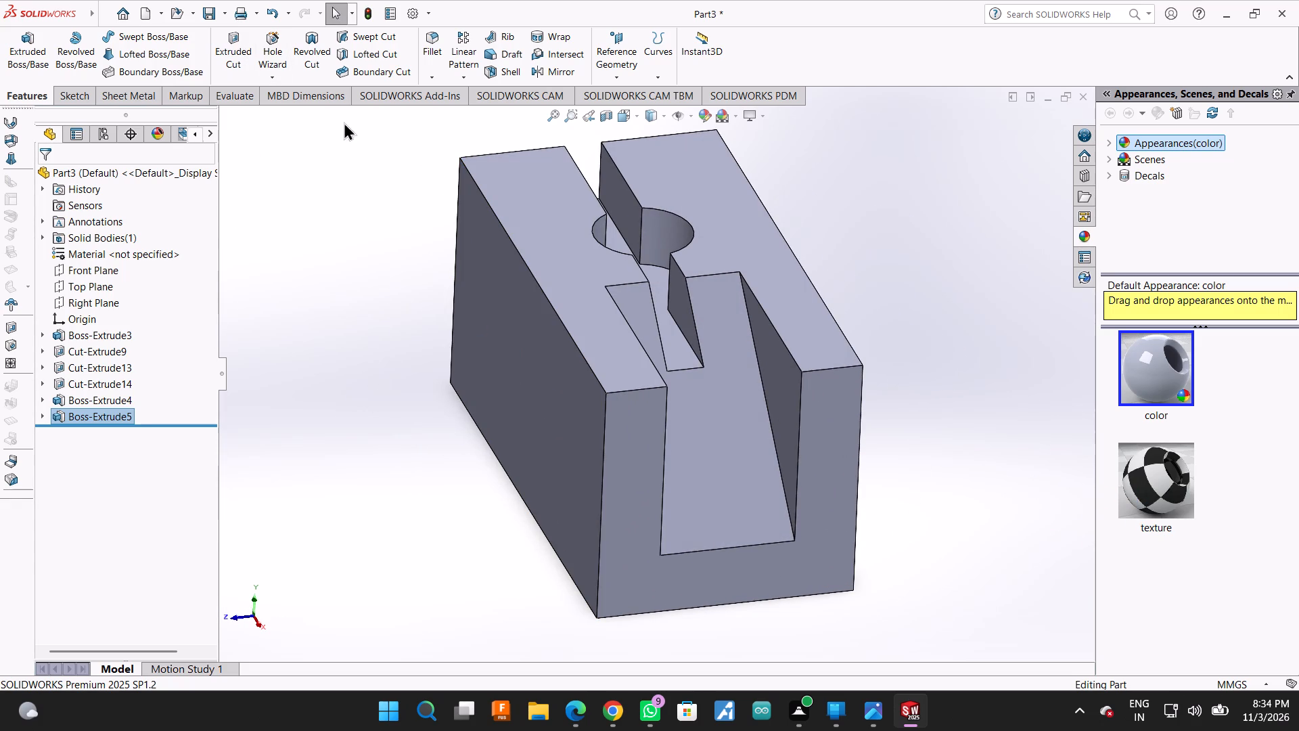
click(424, 38)
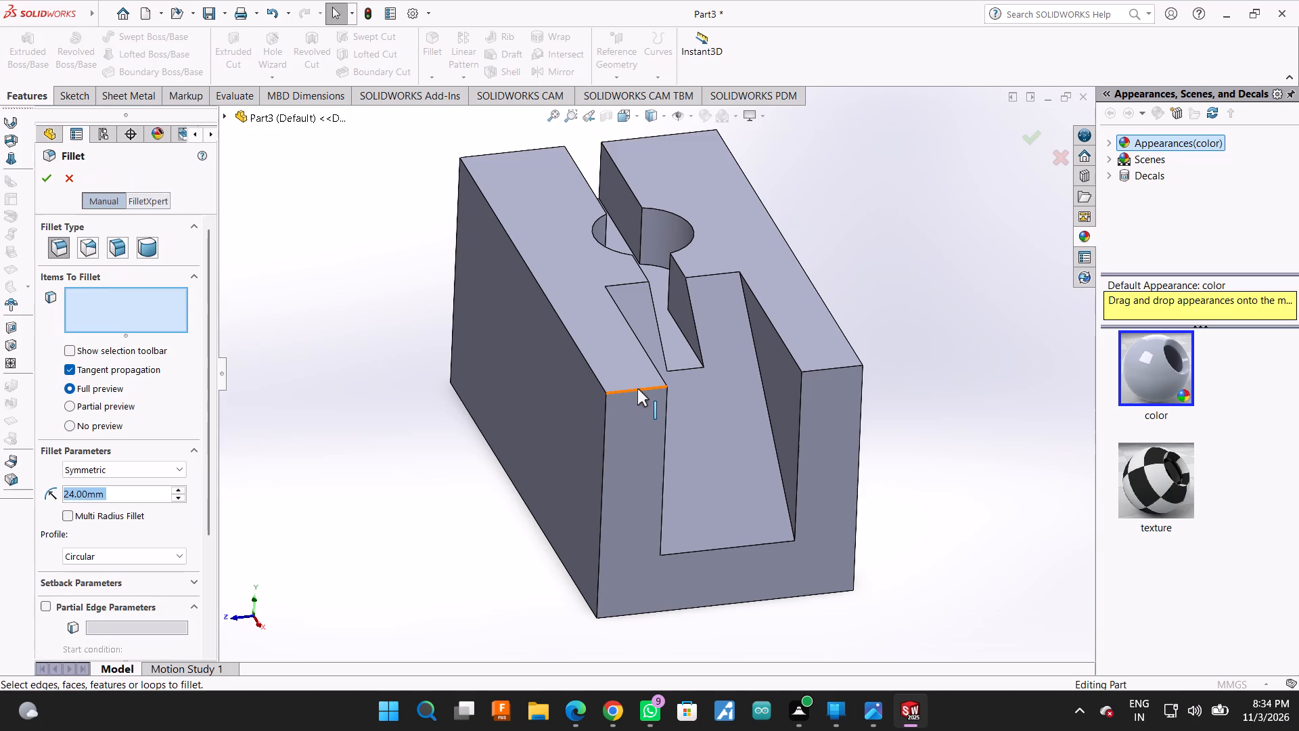
click(637, 389)
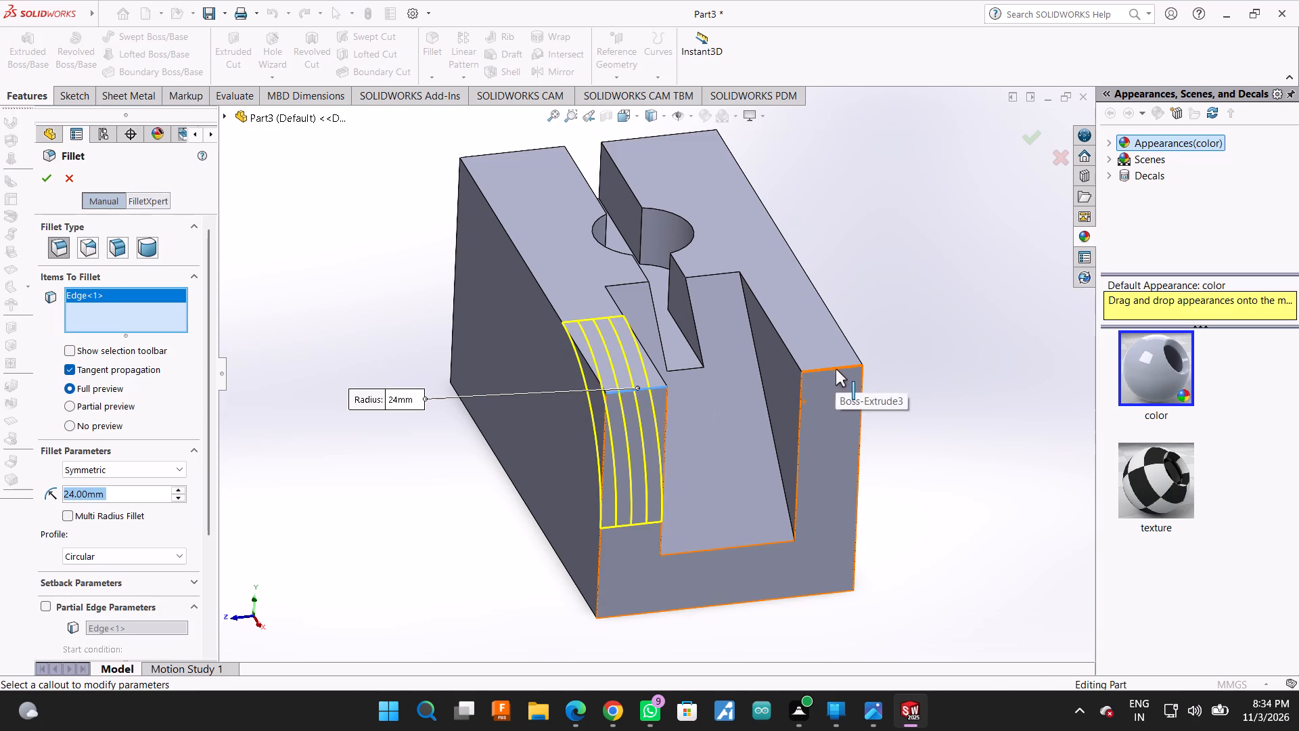
click(836, 369)
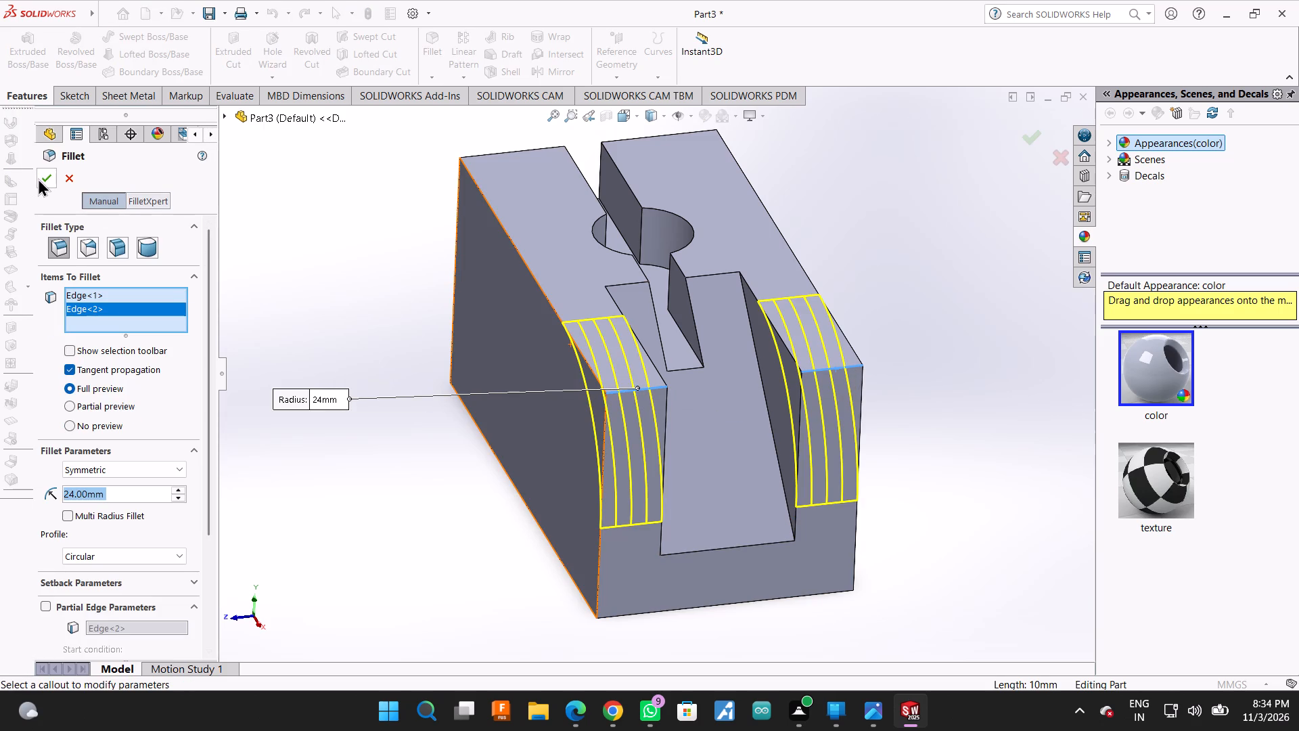
click(38, 178)
Start a new sketch on the outer face of the front side wall.
middle_drag(936, 589, 993, 508)
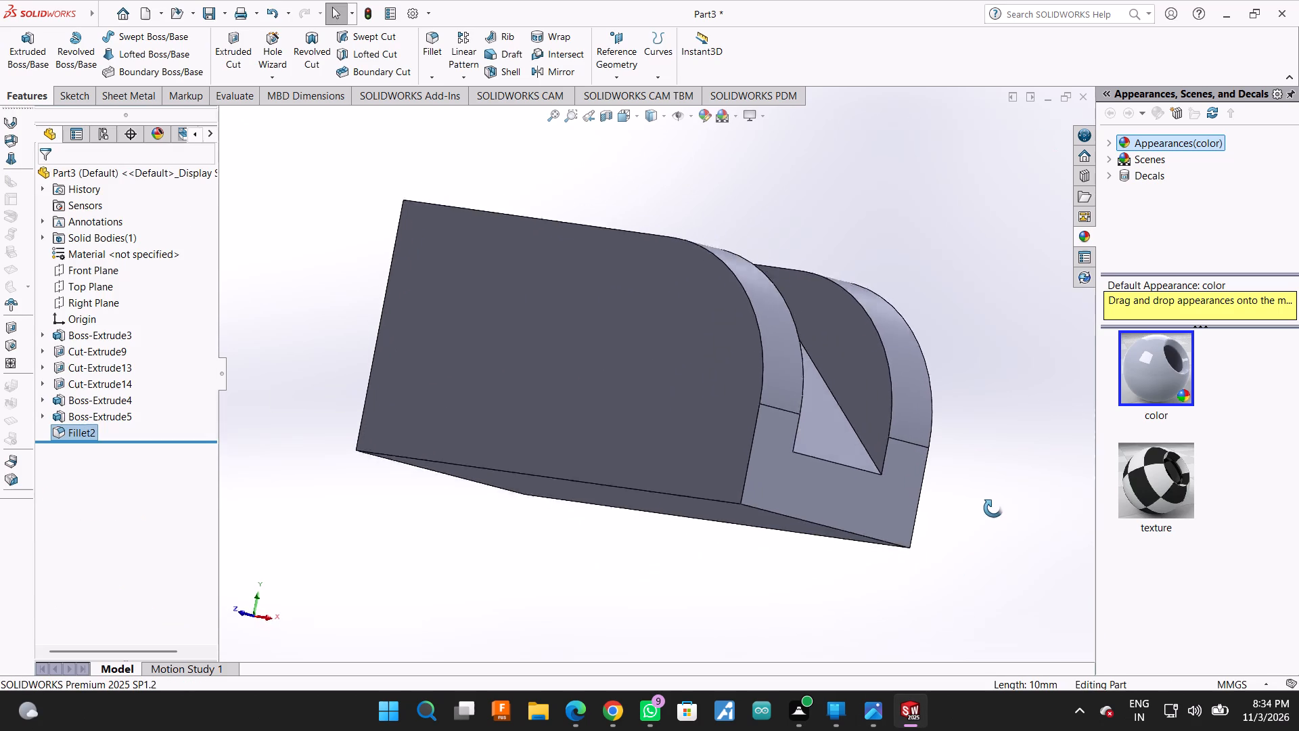
middle_drag(993, 508, 1036, 548)
click(548, 447)
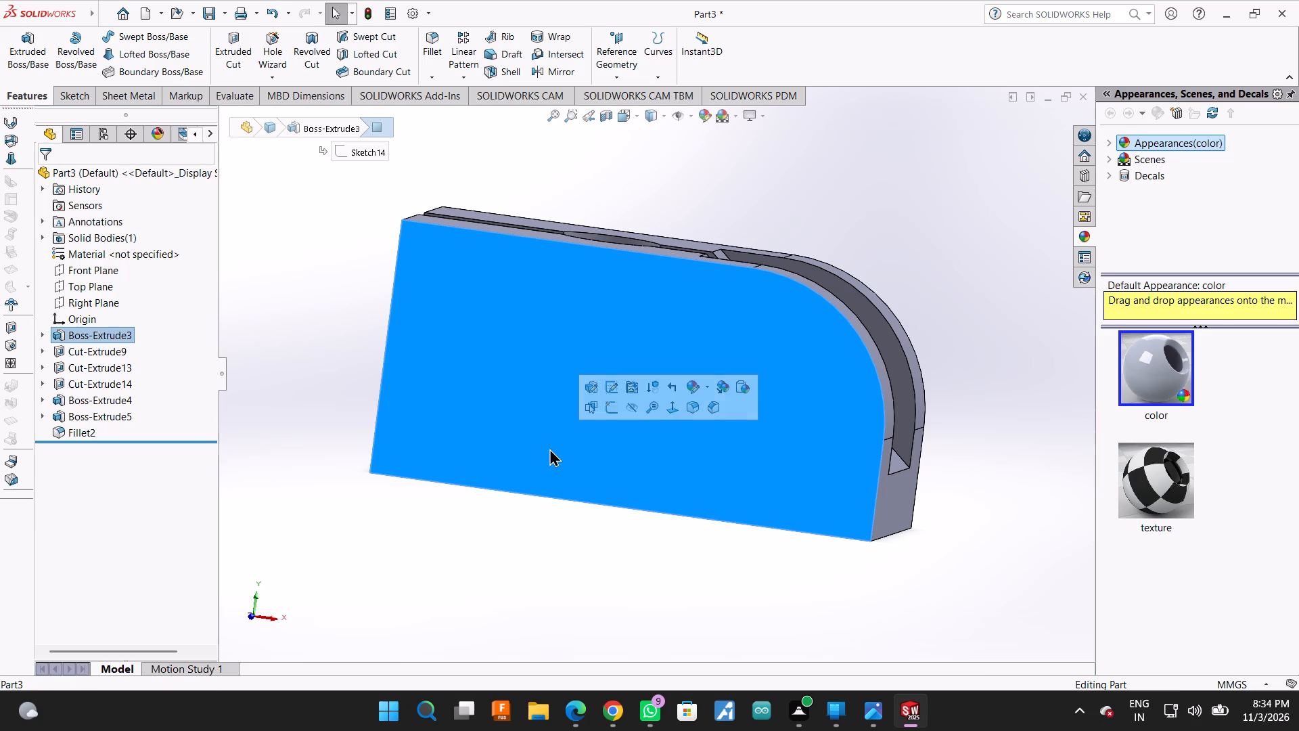
click(620, 405)
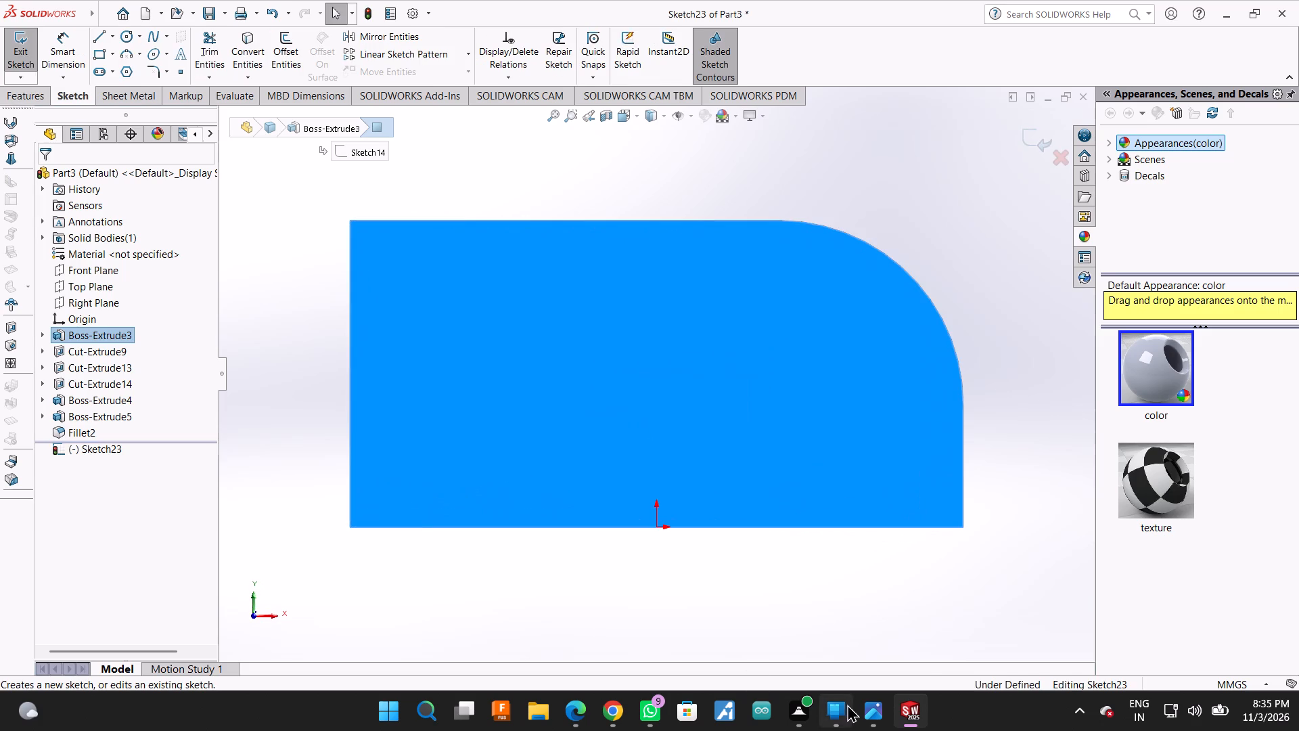
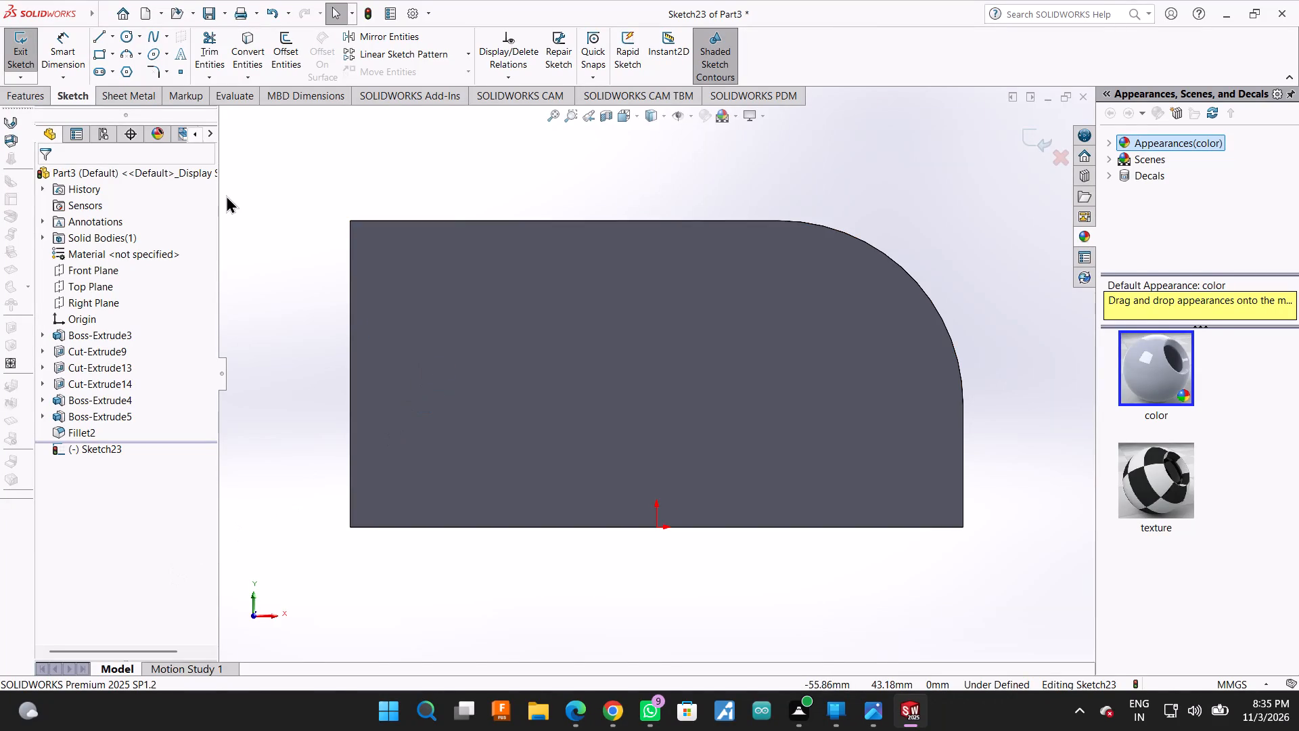
Sketch a circle of about 12 mm radius centred on the bottom edge of the side face, toward its square end.
scroll(670, 356, down, 1)
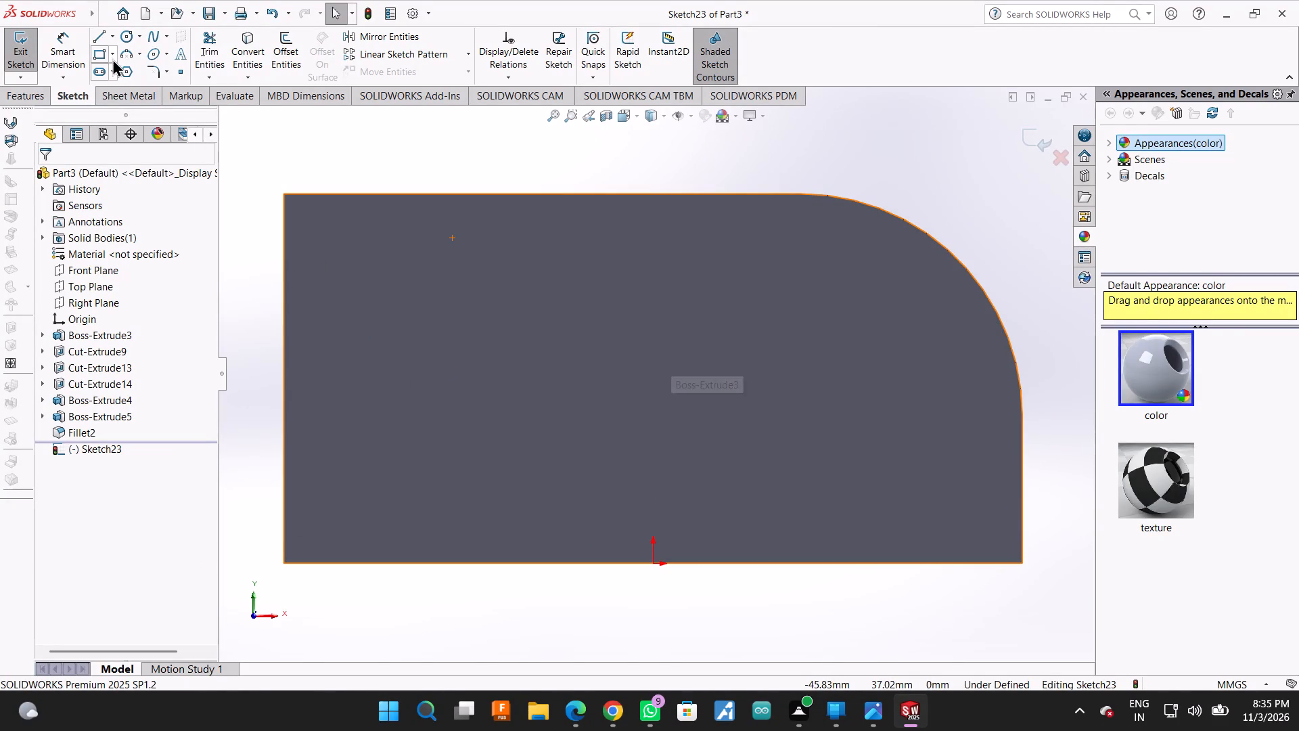
click(127, 41)
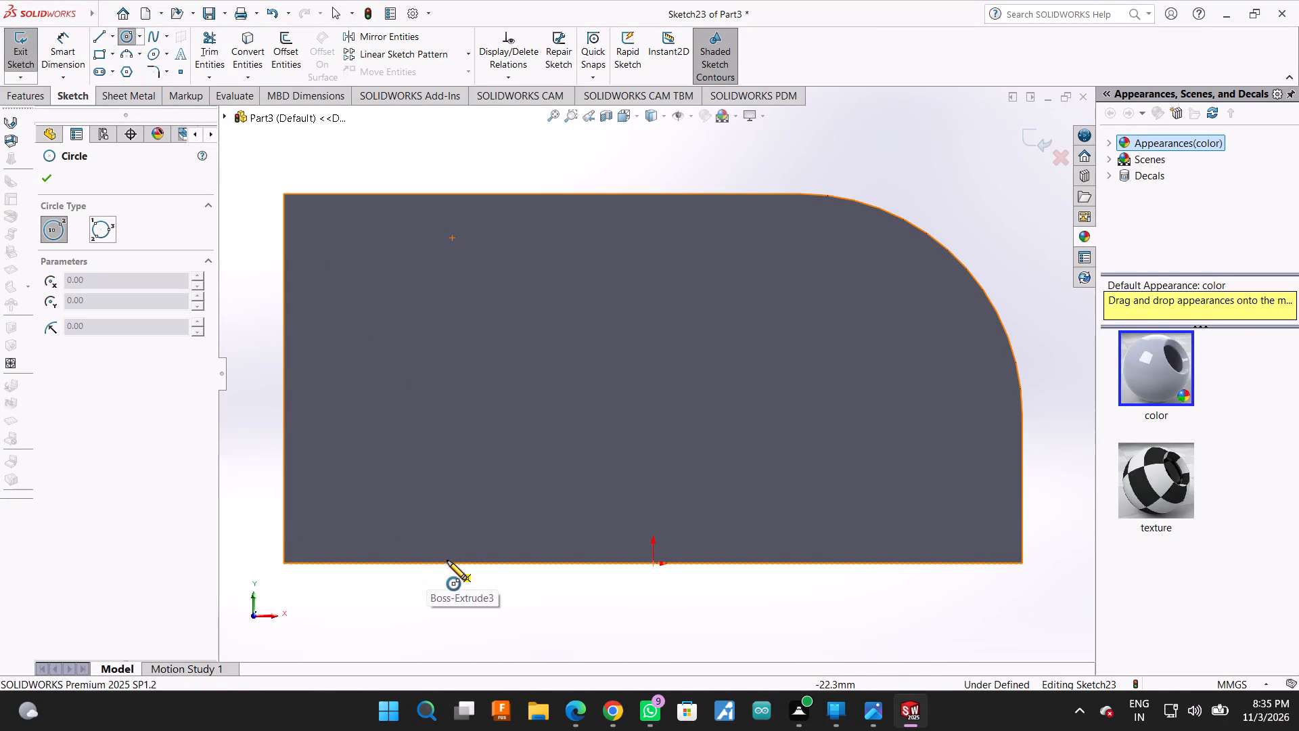
click(472, 563)
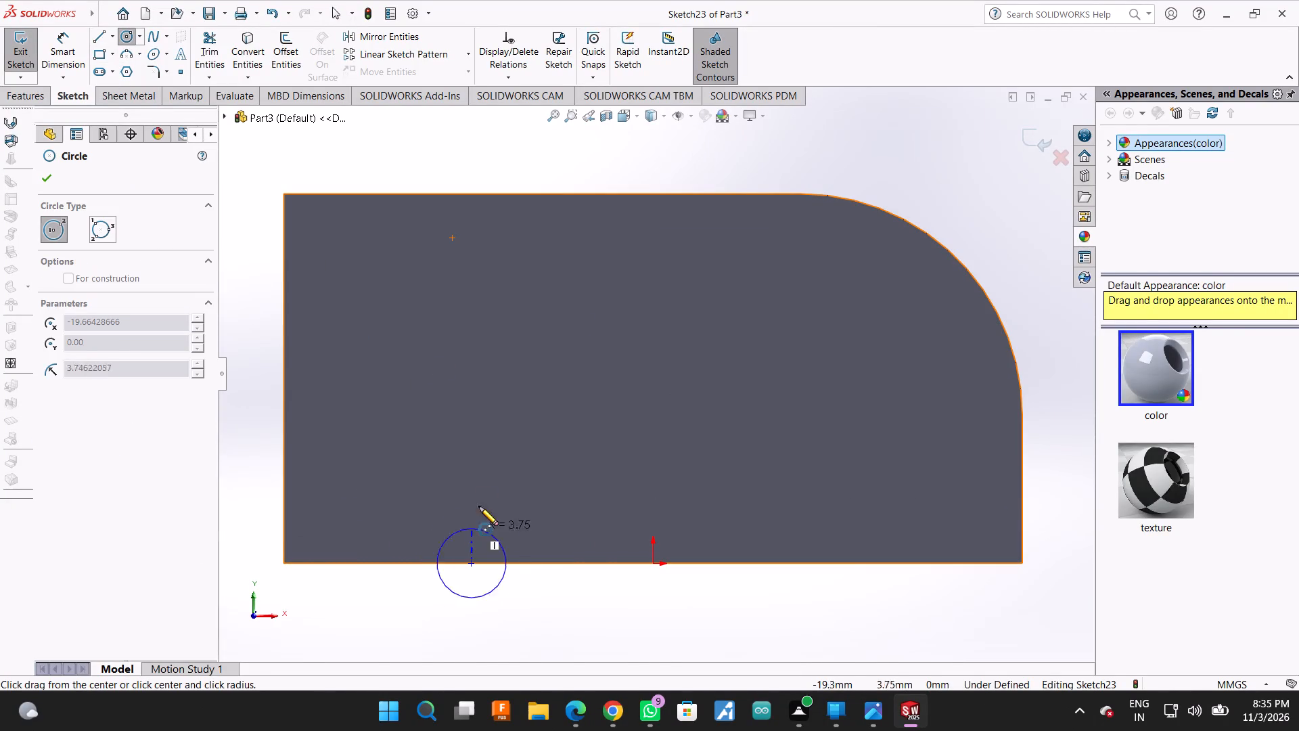
click(474, 452)
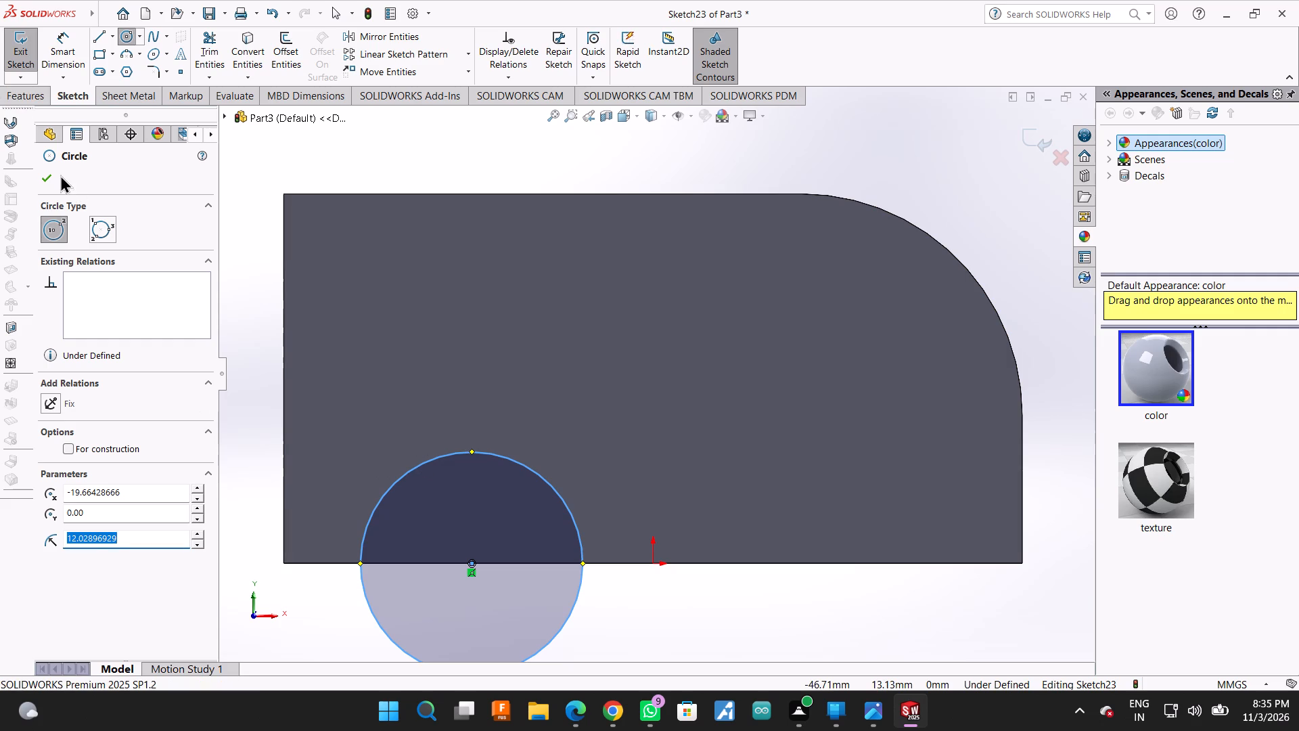
click(53, 173)
Dimension the circle's diameter at 30 mm.
click(60, 38)
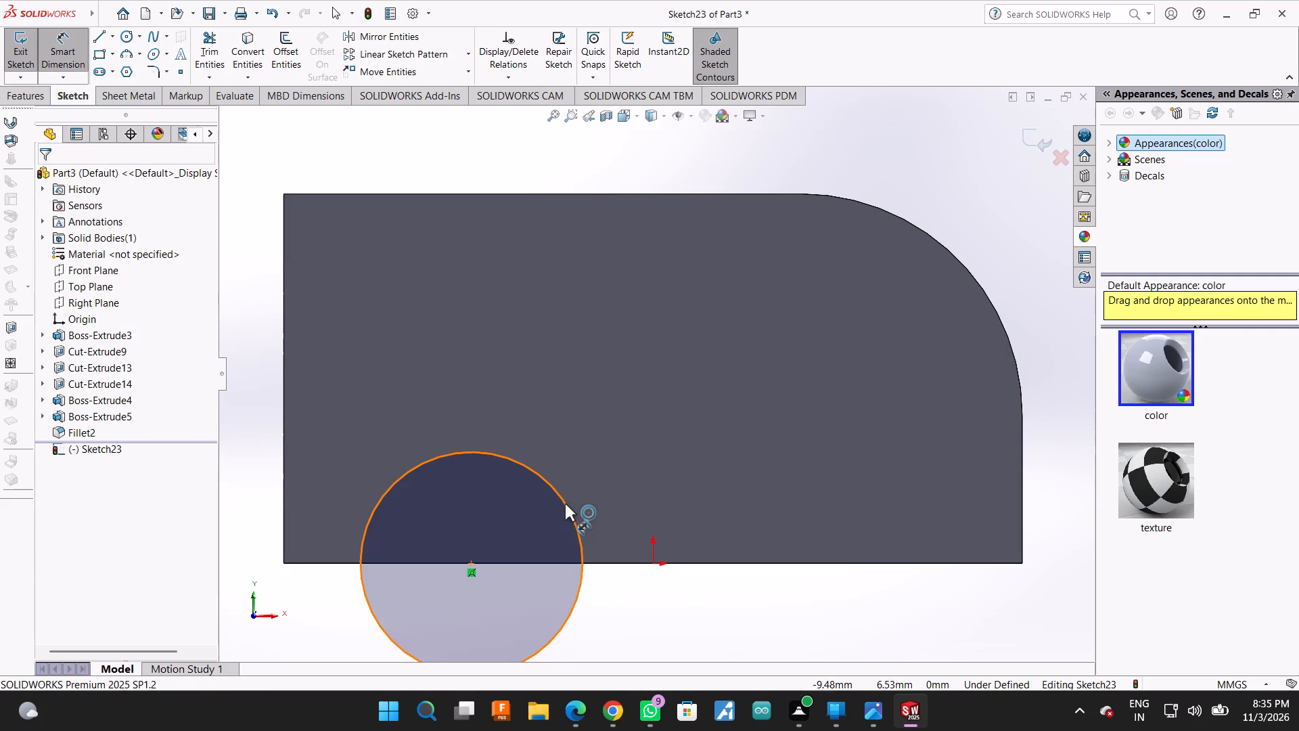
click(564, 504)
click(670, 431)
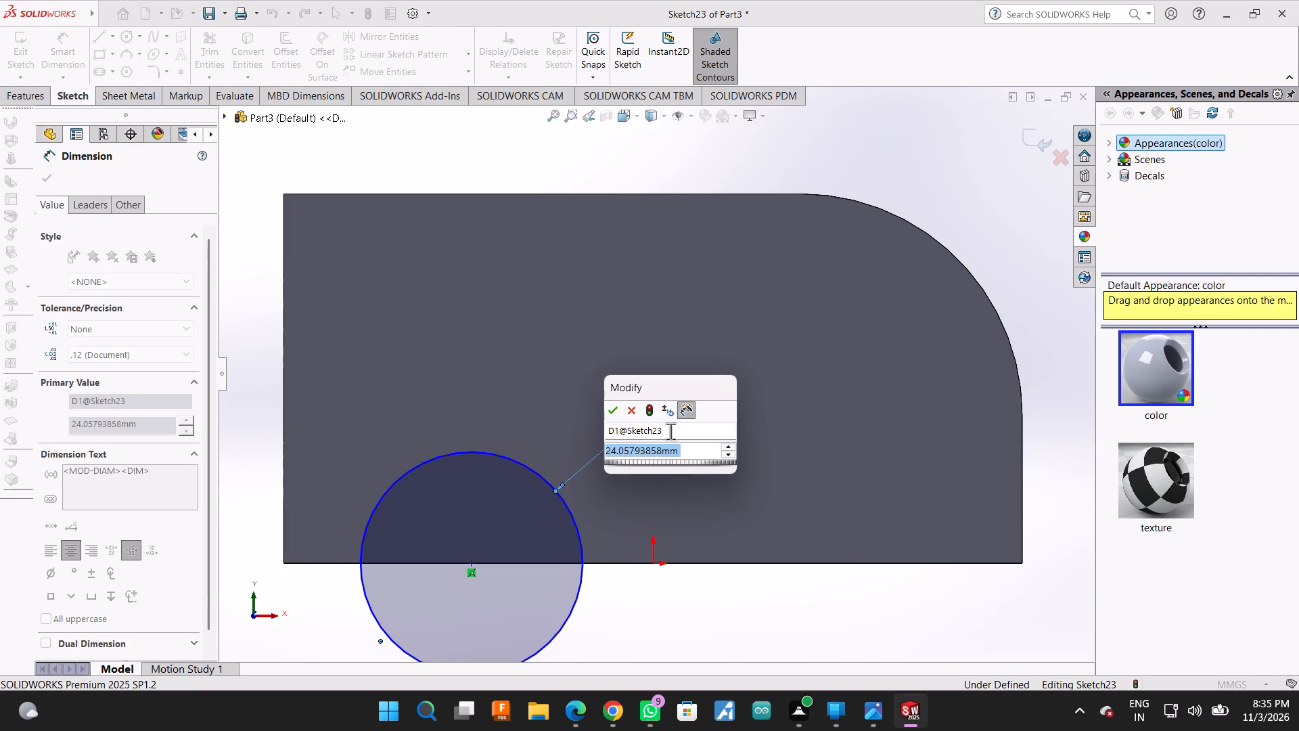
text(30)
key(Return)
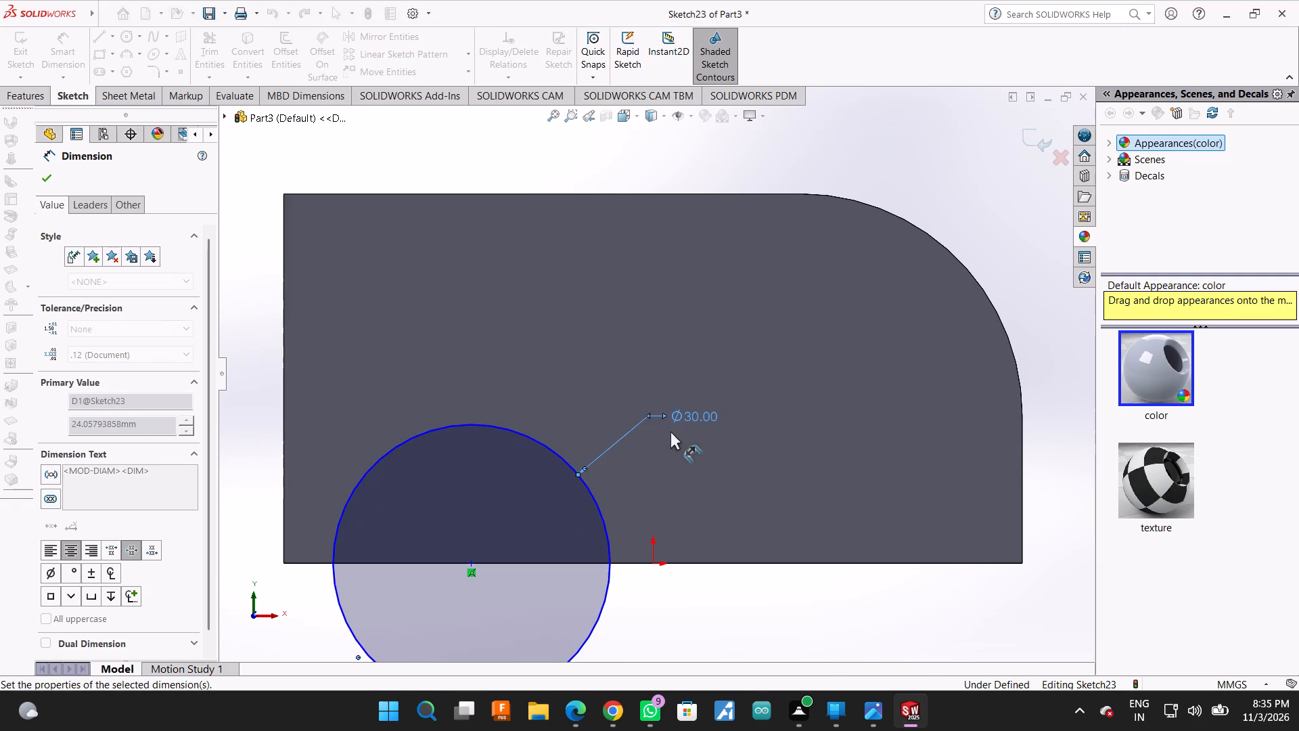
Dimension the circle's centre 30 mm from the bottom corner at the face's square end.
click(286, 563)
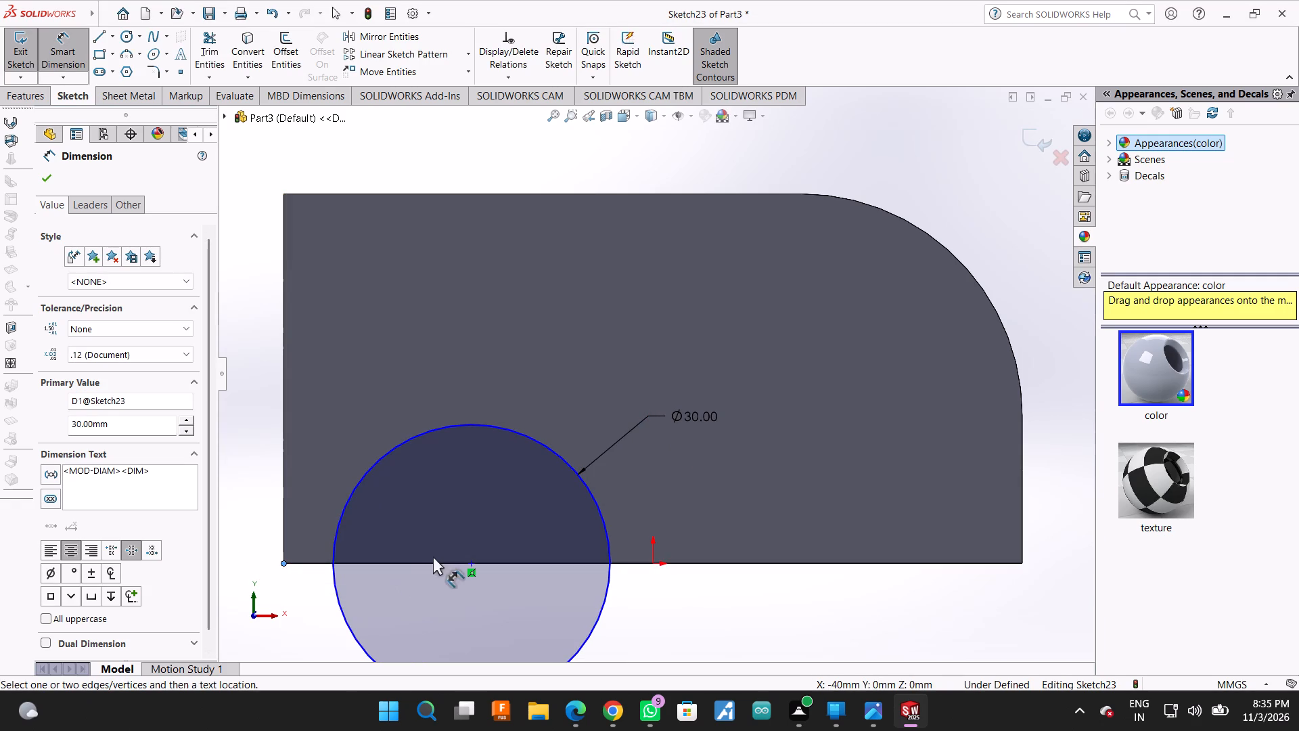
click(470, 562)
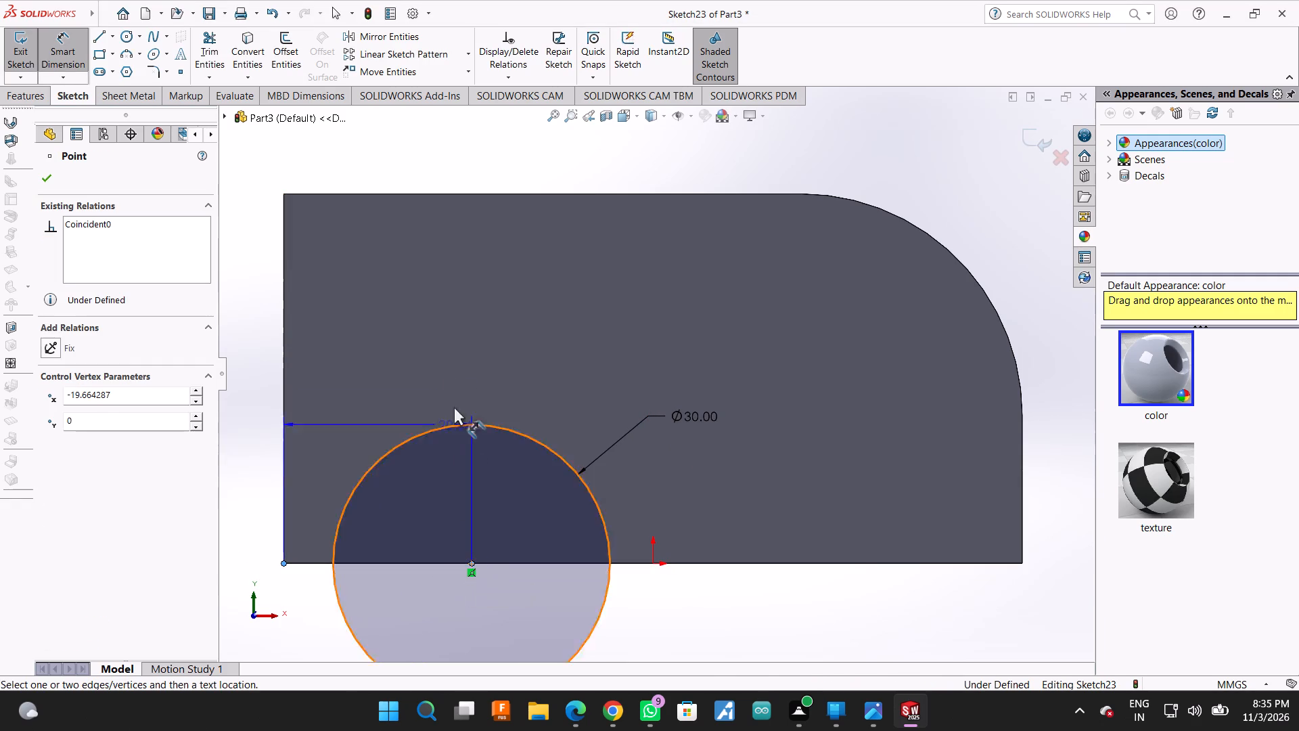
click(428, 342)
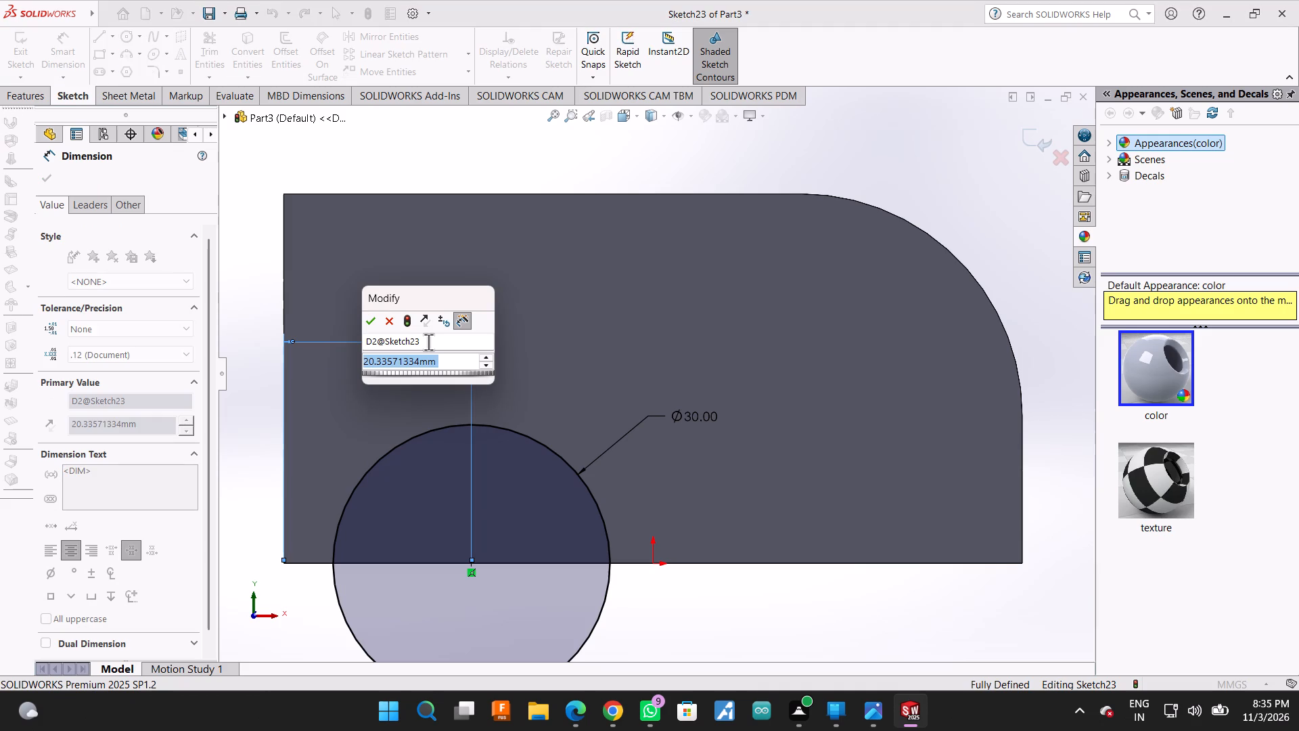
text(30)
key(Return)
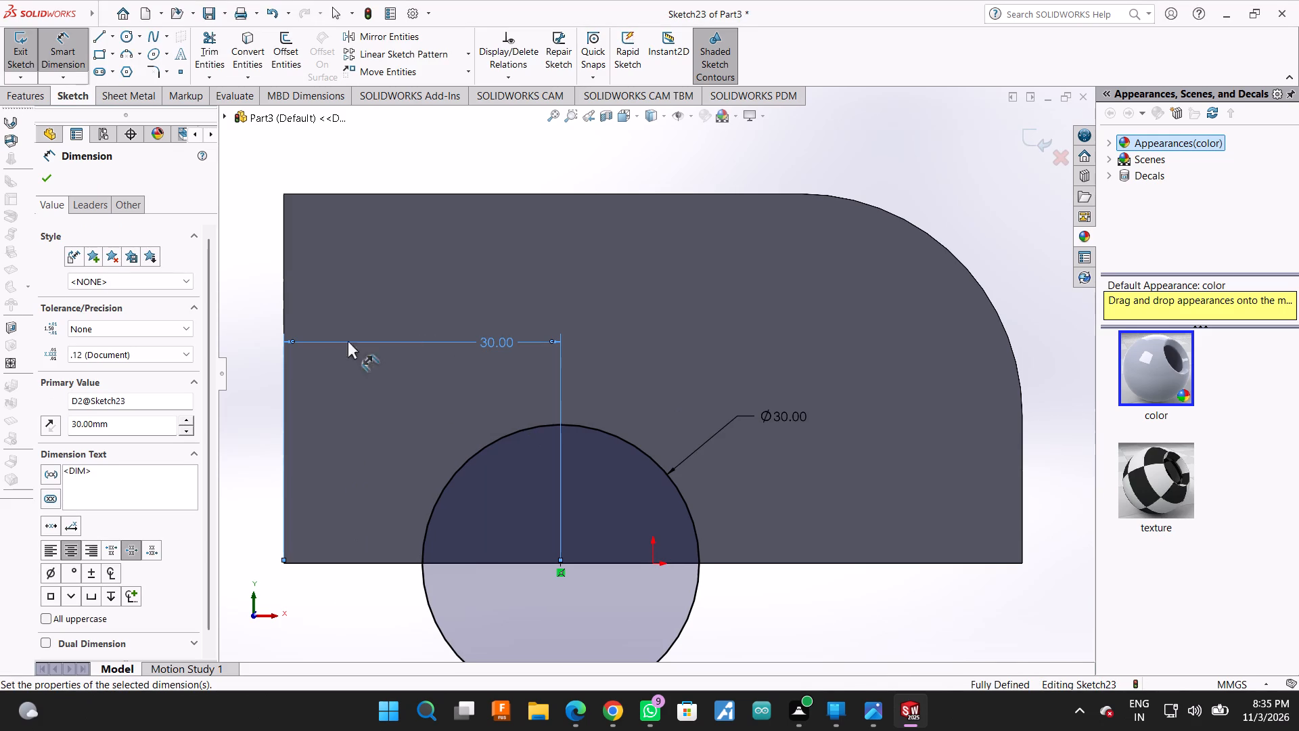
click(55, 174)
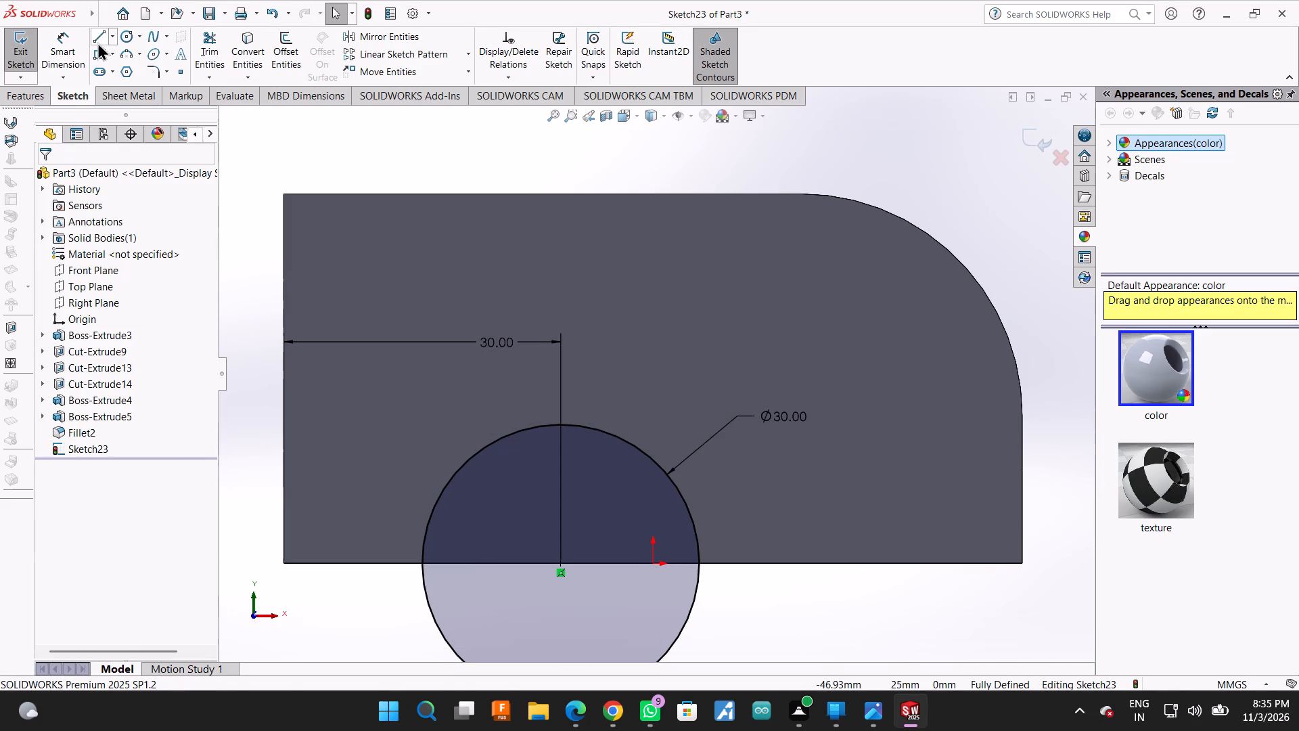
Close the circle with a line across its diameter along the bottom edge and trim away the half below the block.
click(99, 35)
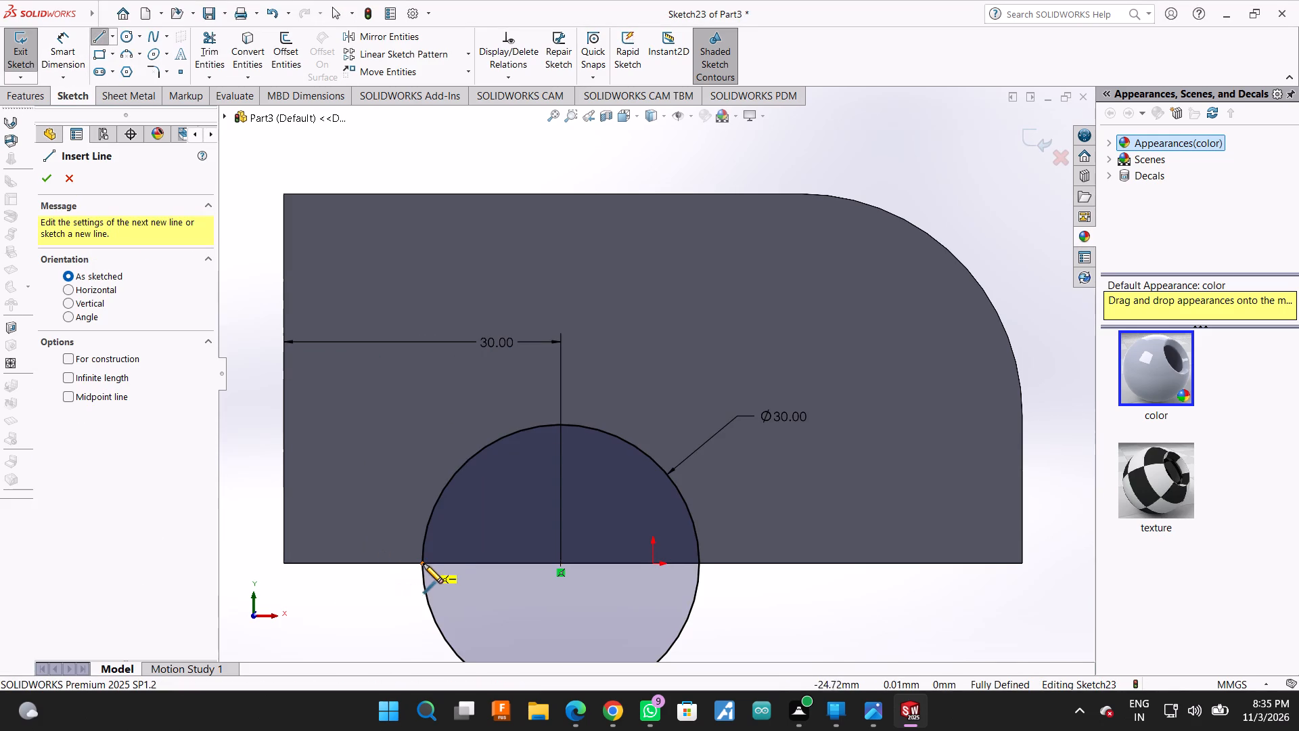
click(422, 564)
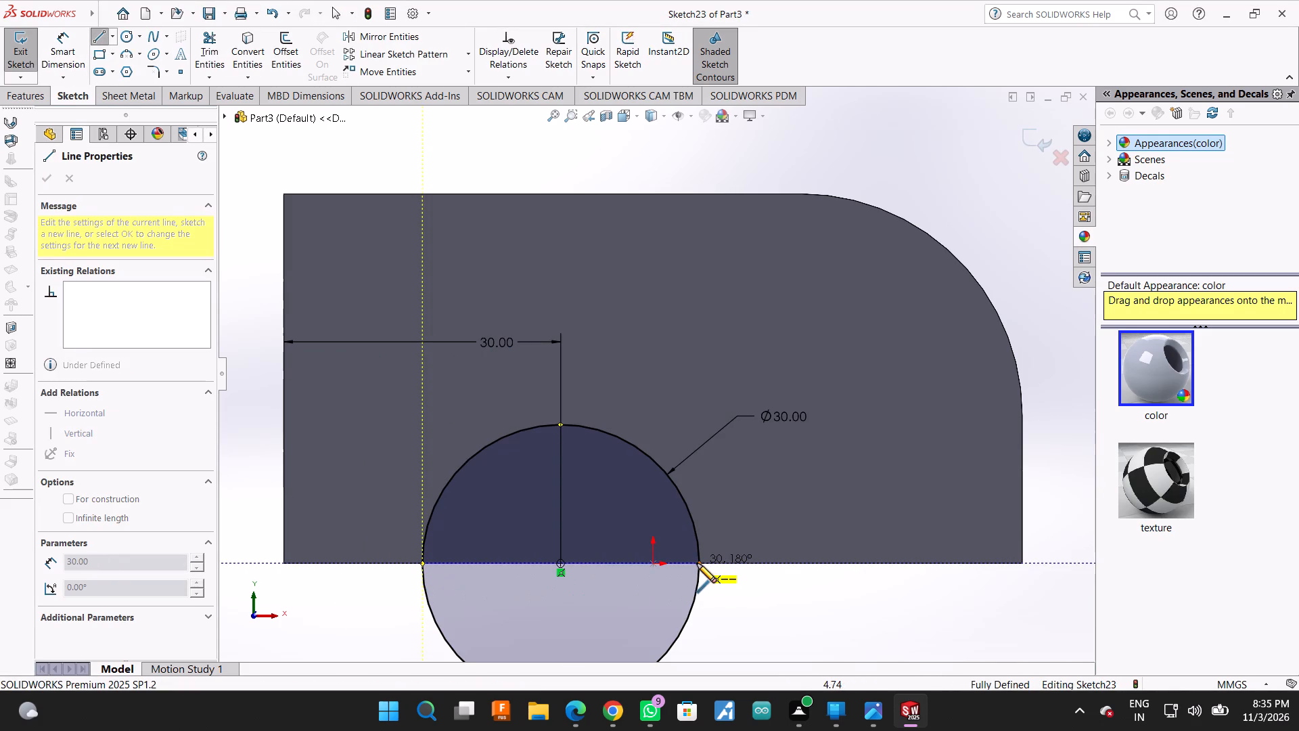
click(697, 563)
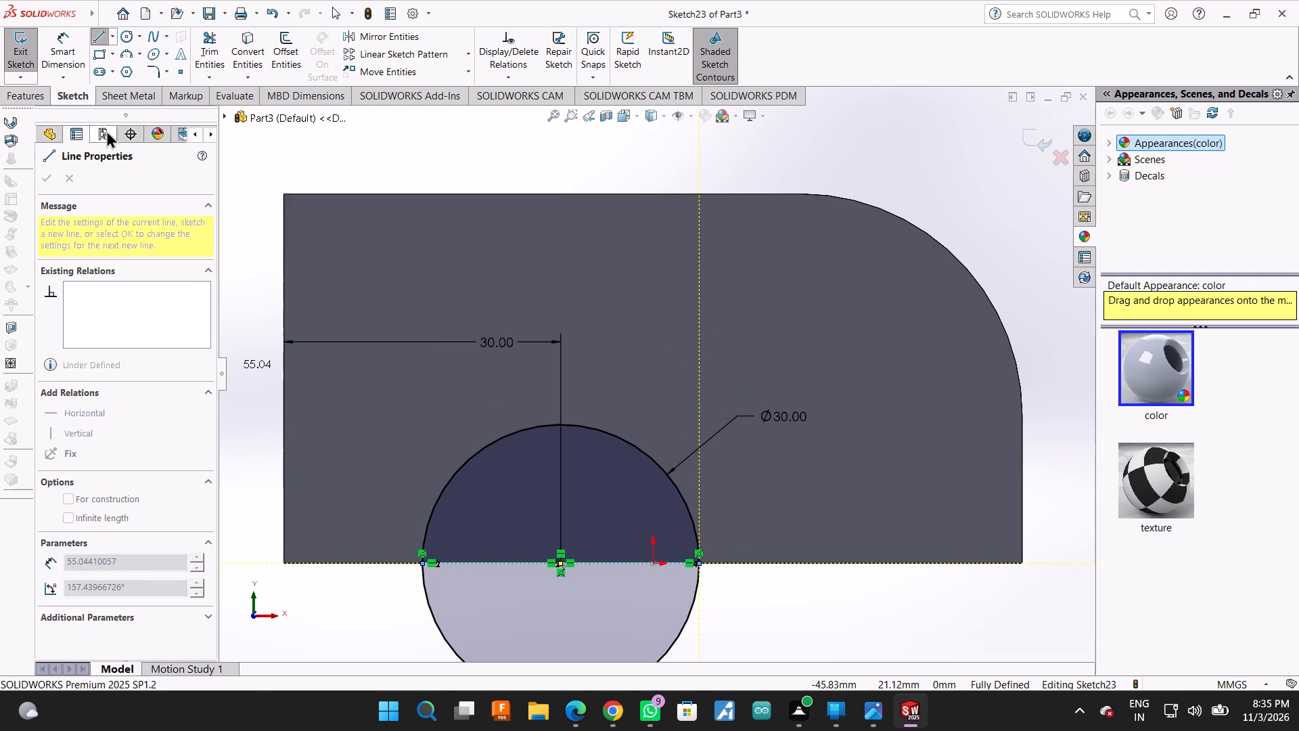
click(205, 47)
drag(407, 634, 532, 616)
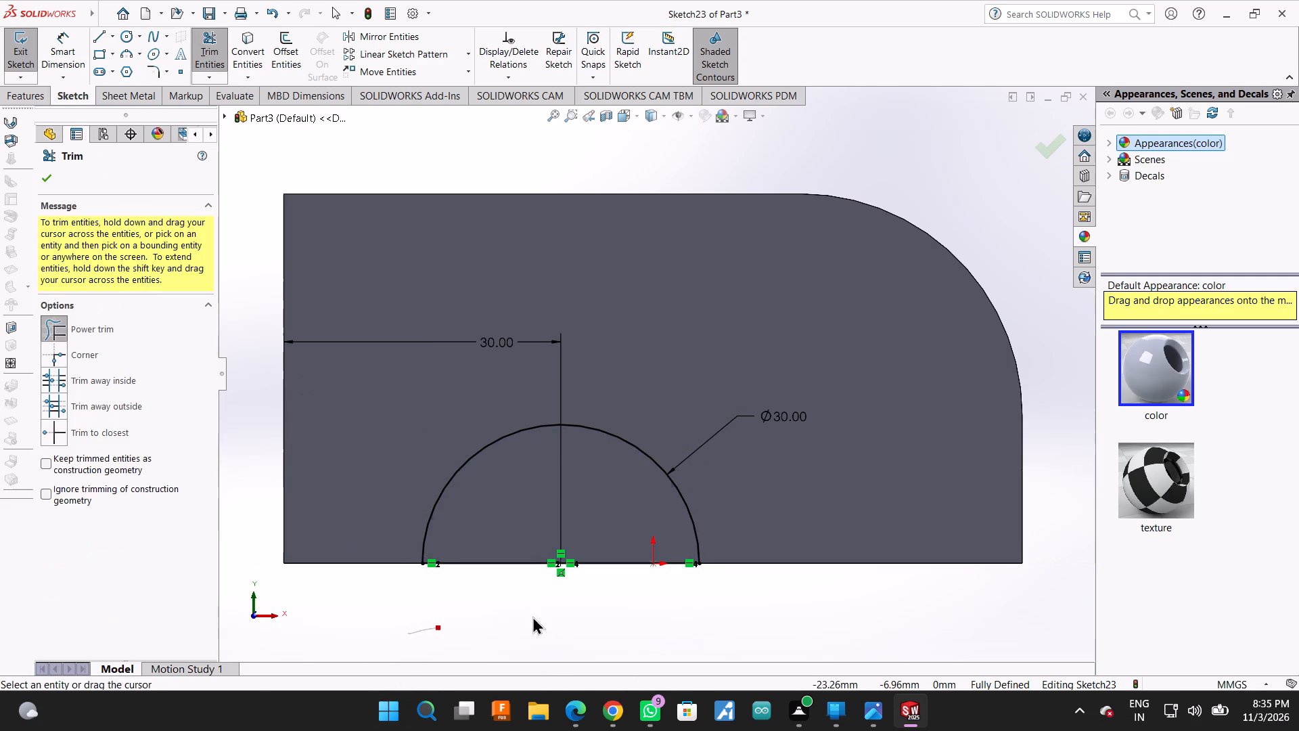
drag(532, 616, 608, 608)
drag(363, 524, 367, 596)
click(48, 183)
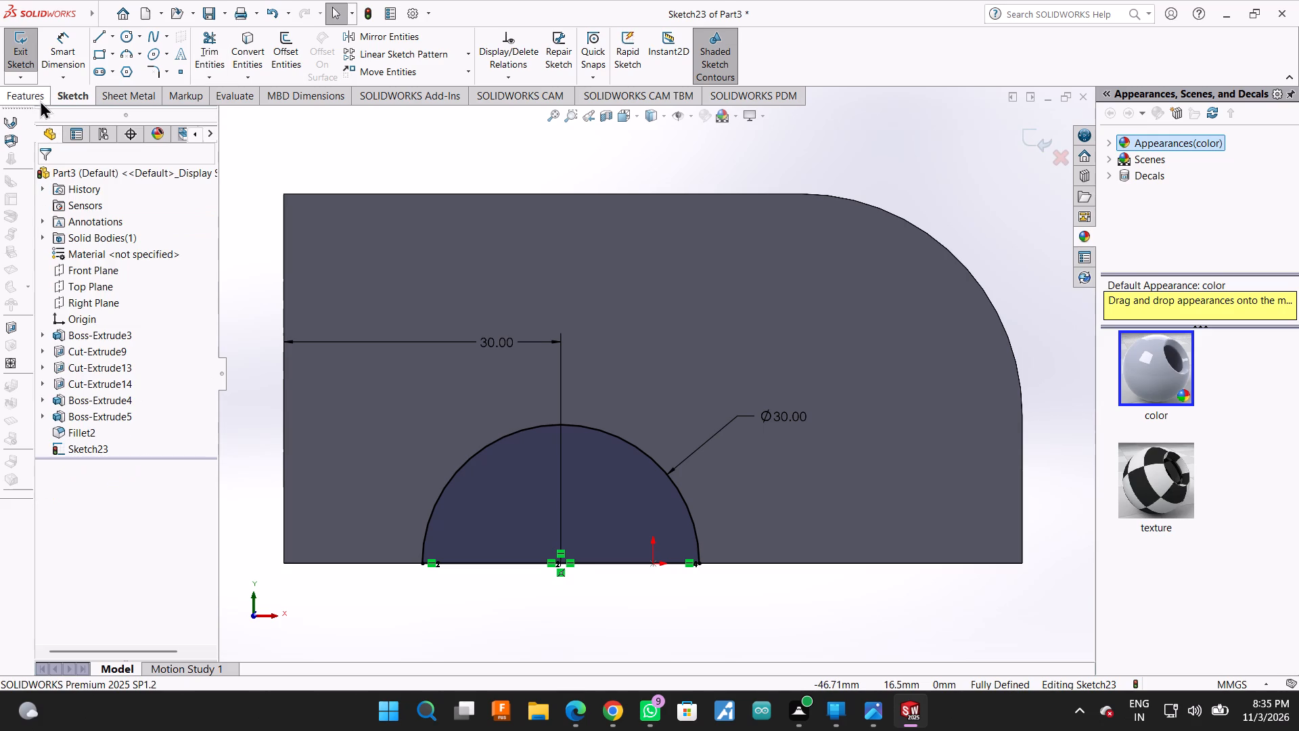
Cut-extrude the semicircle blind 42 mm through the block's width.
click(35, 90)
drag(231, 45, 237, 47)
scroll(703, 164, up, 2)
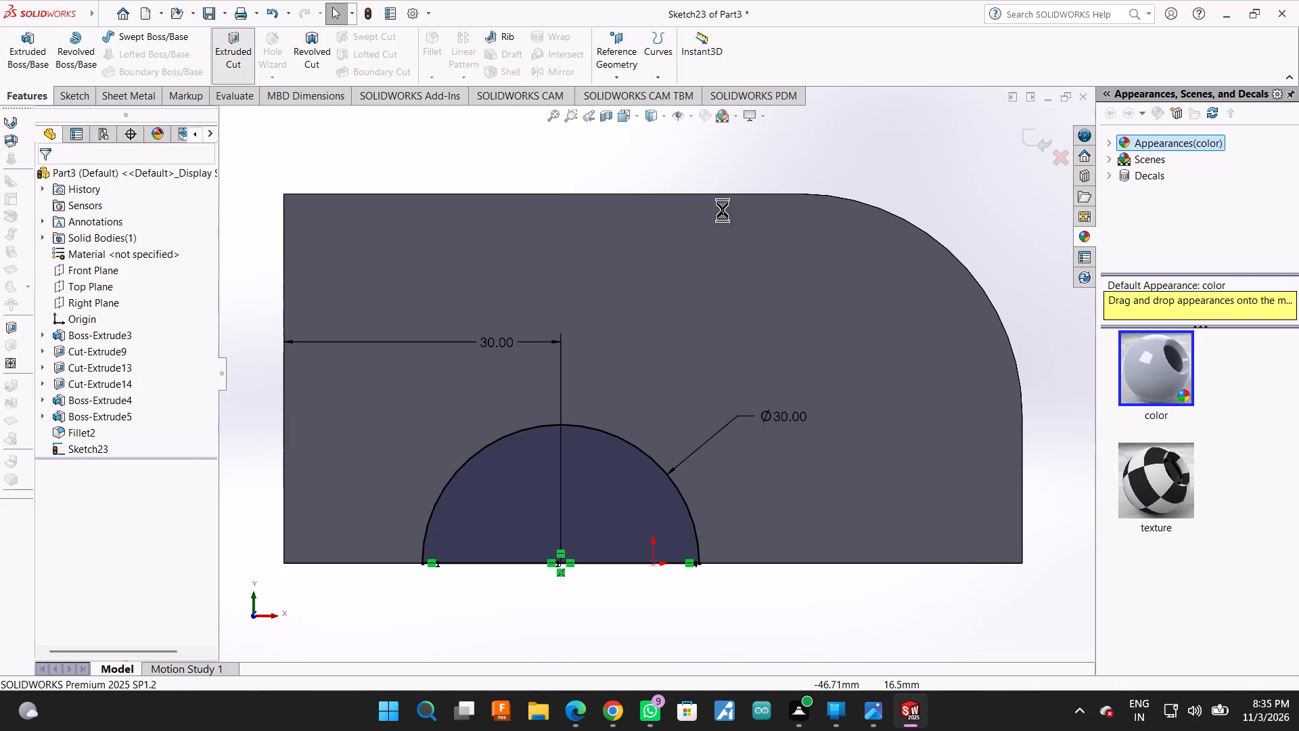
scroll(723, 210, up, 2)
scroll(796, 248, up, 1)
middle_drag(848, 239, 795, 395)
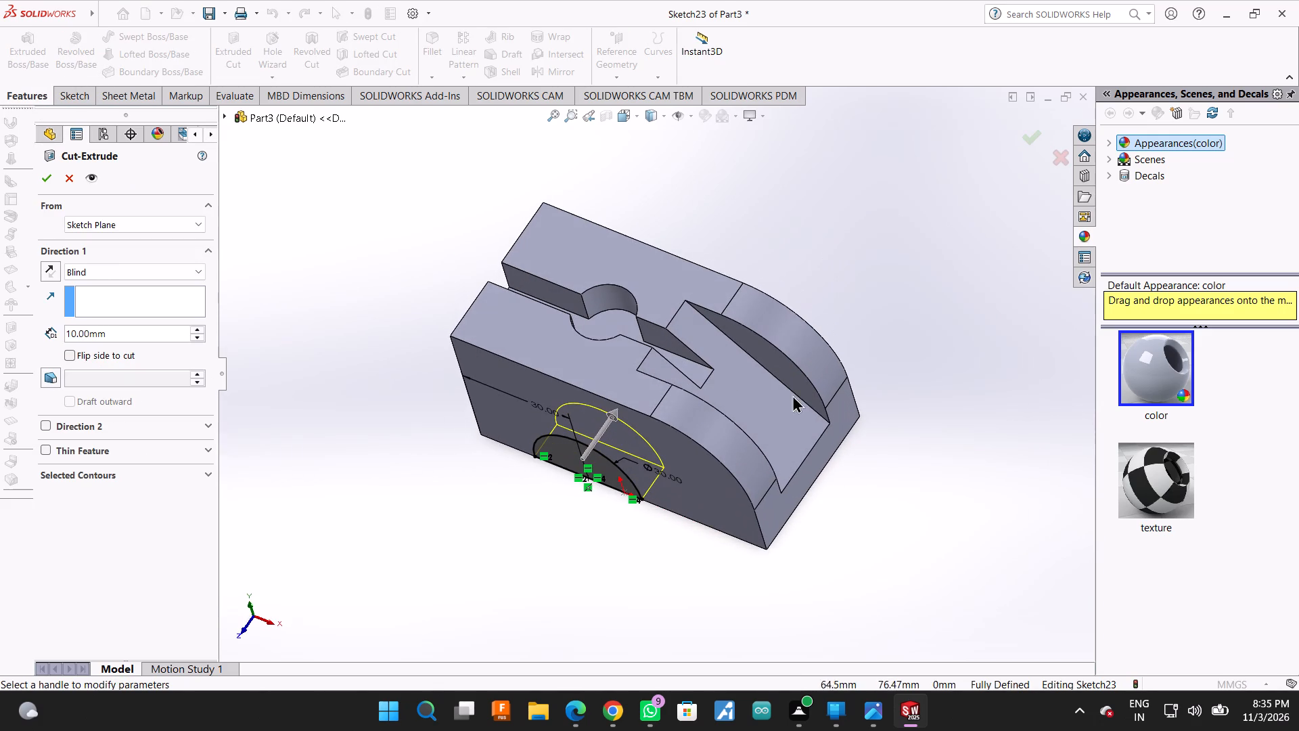
triple_click(108, 334)
click(110, 334)
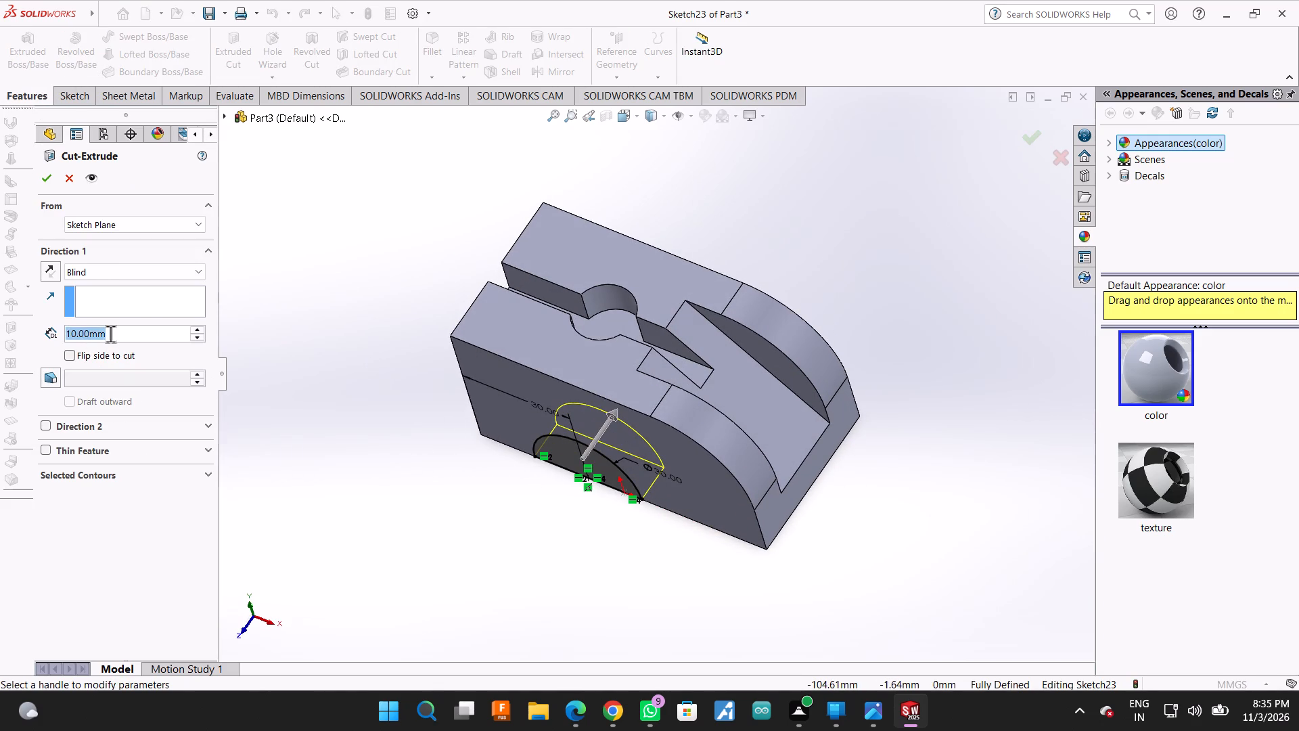
click(110, 334)
click(110, 334)
text(42)
key(Return)
click(45, 179)
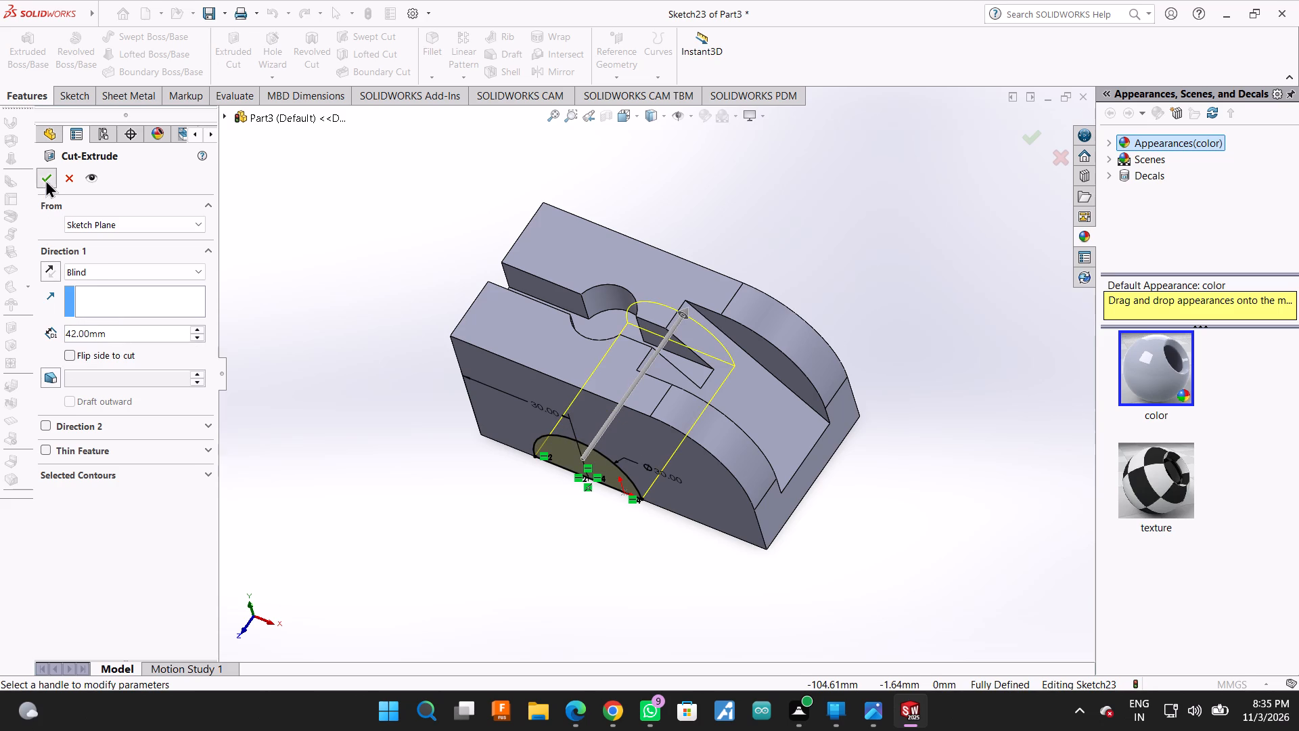
On the block's flat top face, sketch a closed rectangle of lines about 7 by 26 mm against the square end, spanning the slot opening.
middle_drag(980, 493, 1038, 337)
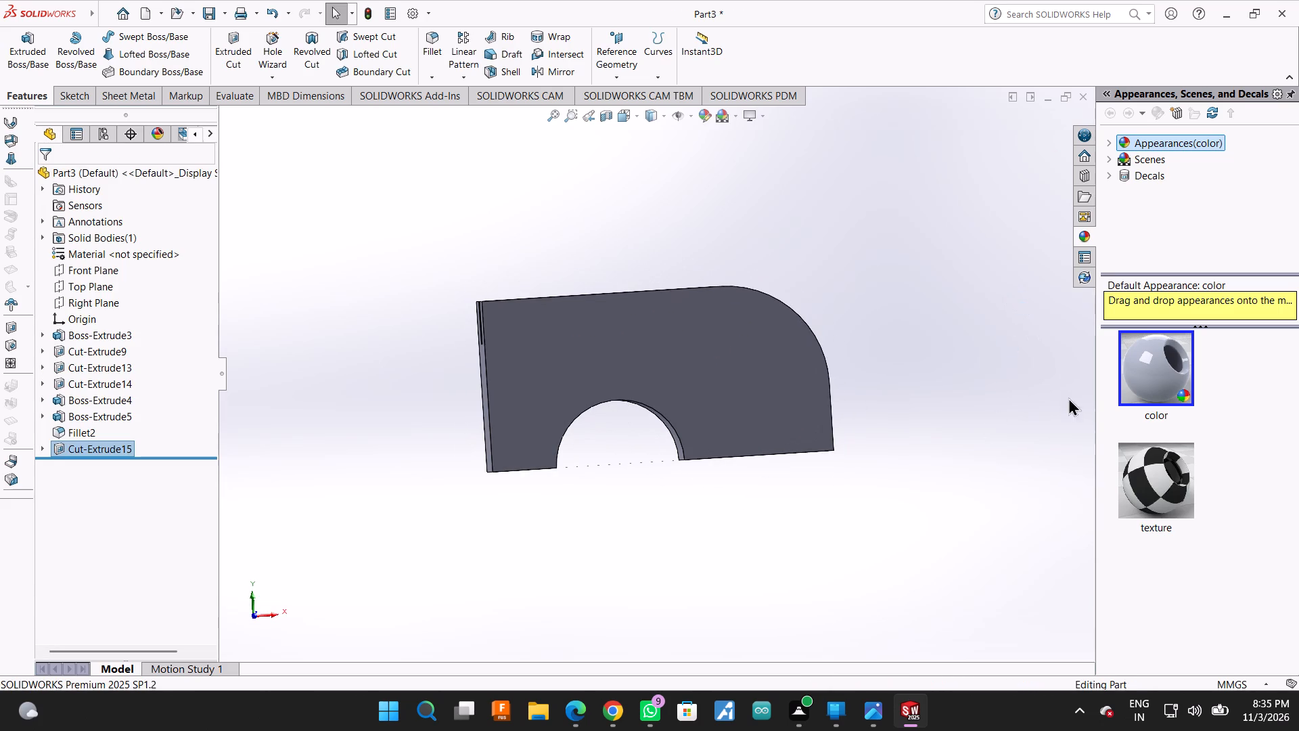
middle_drag(1018, 394, 1072, 571)
click(543, 376)
click(555, 345)
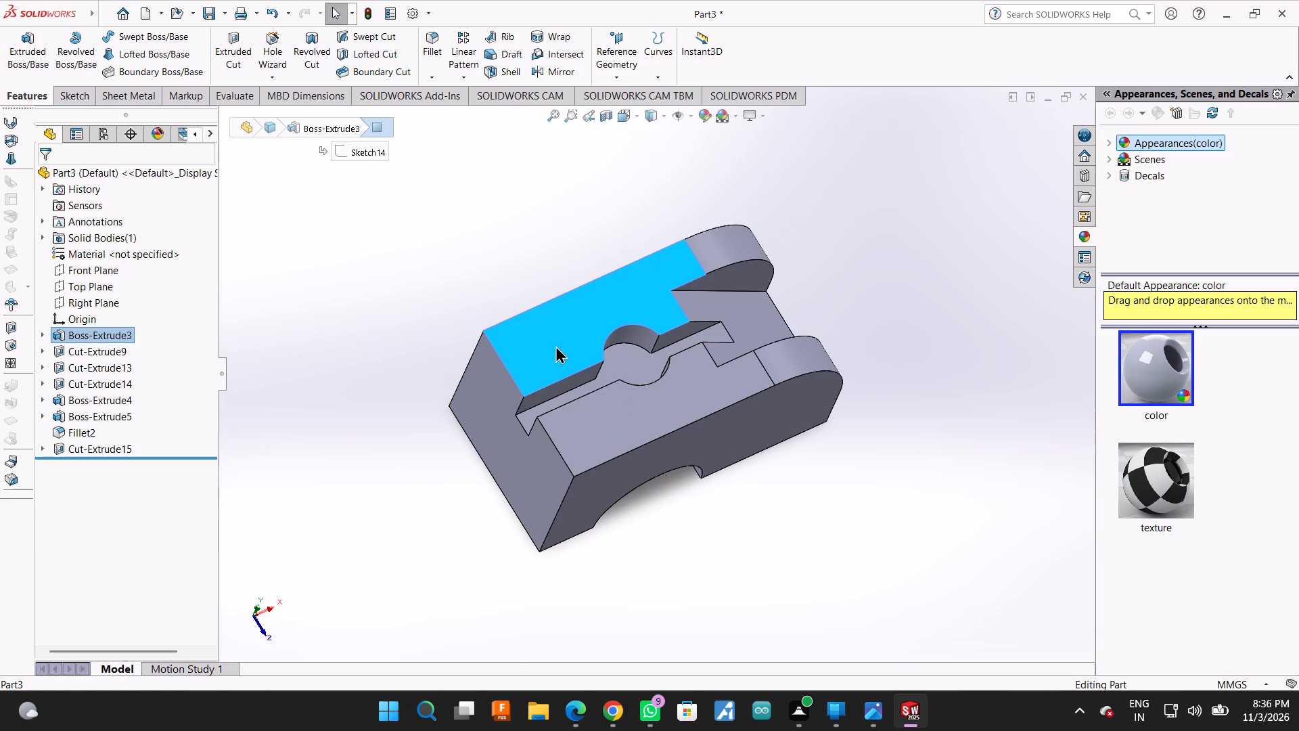
click(616, 305)
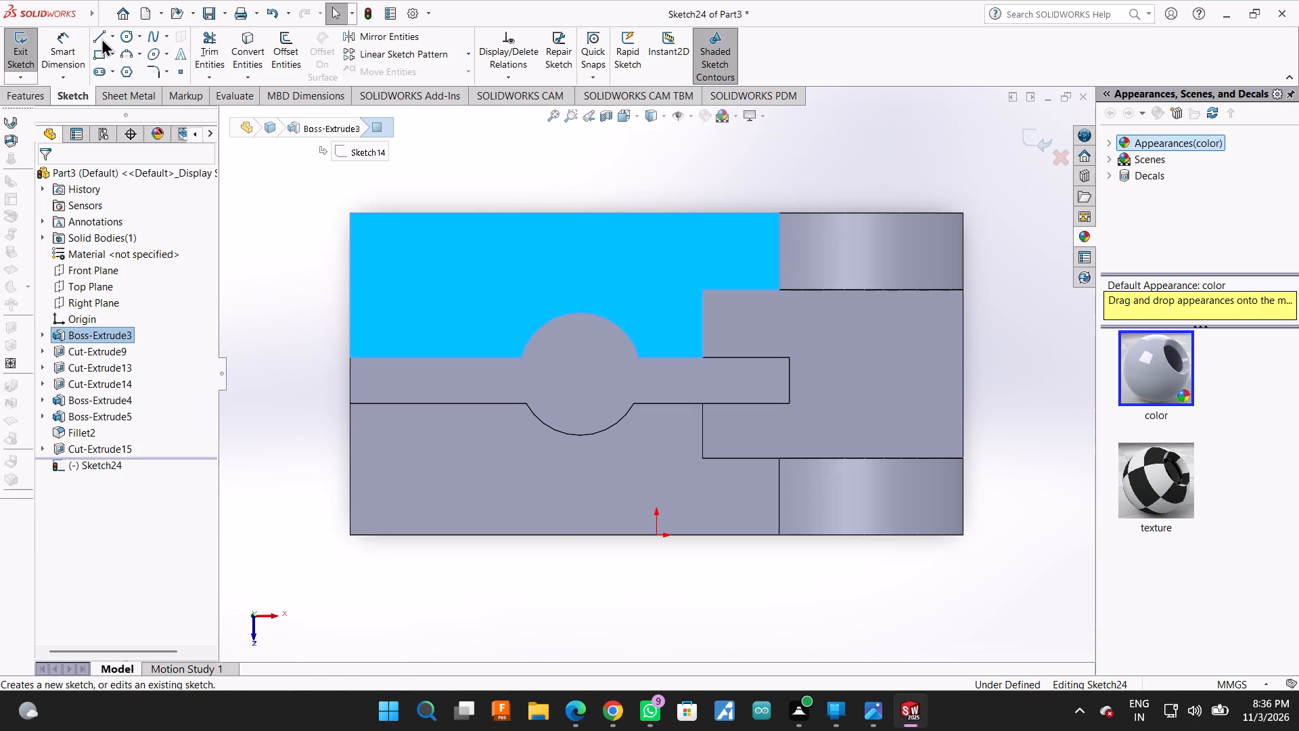
click(100, 37)
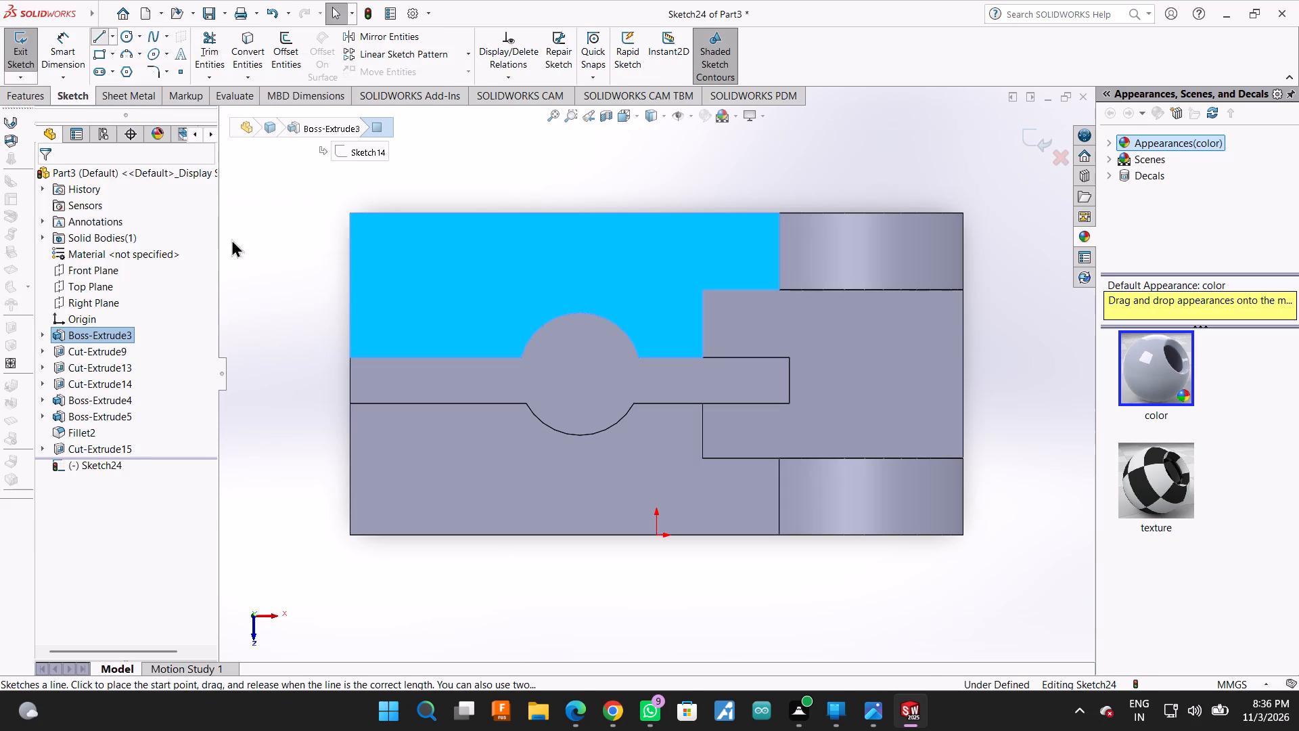
click(348, 282)
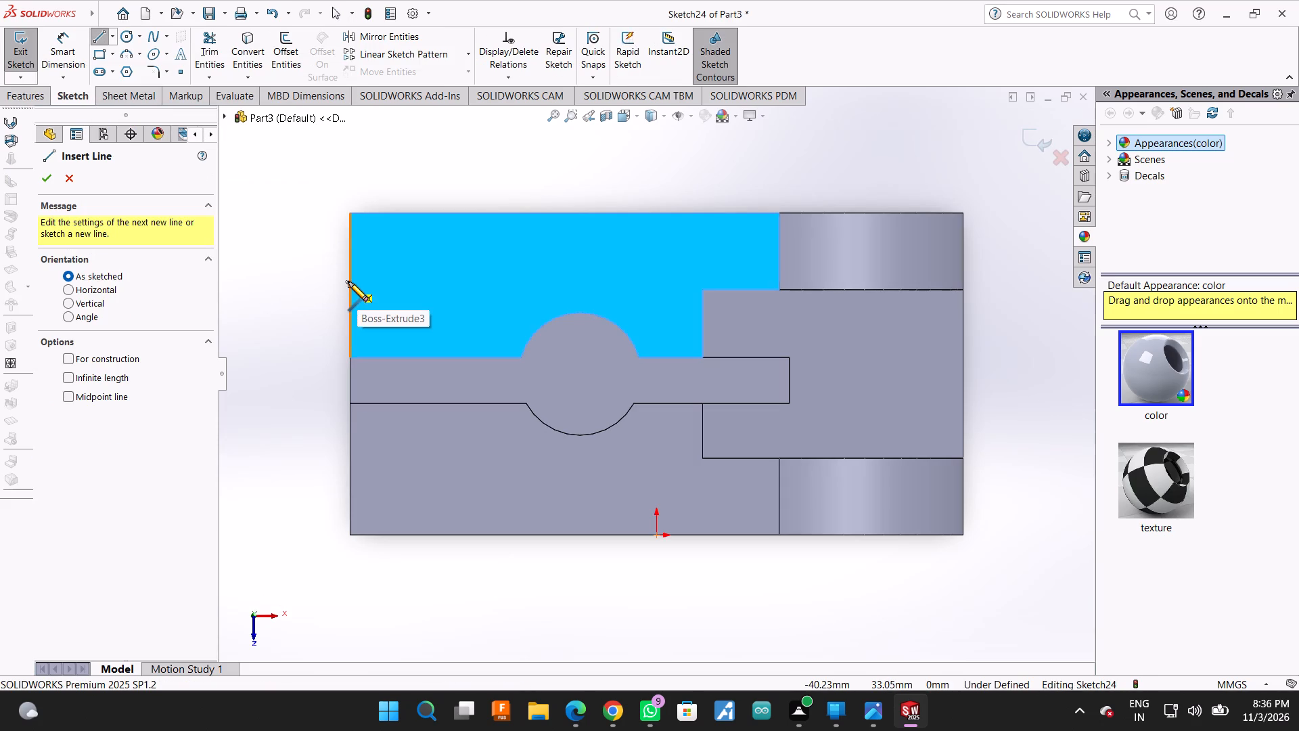
click(402, 278)
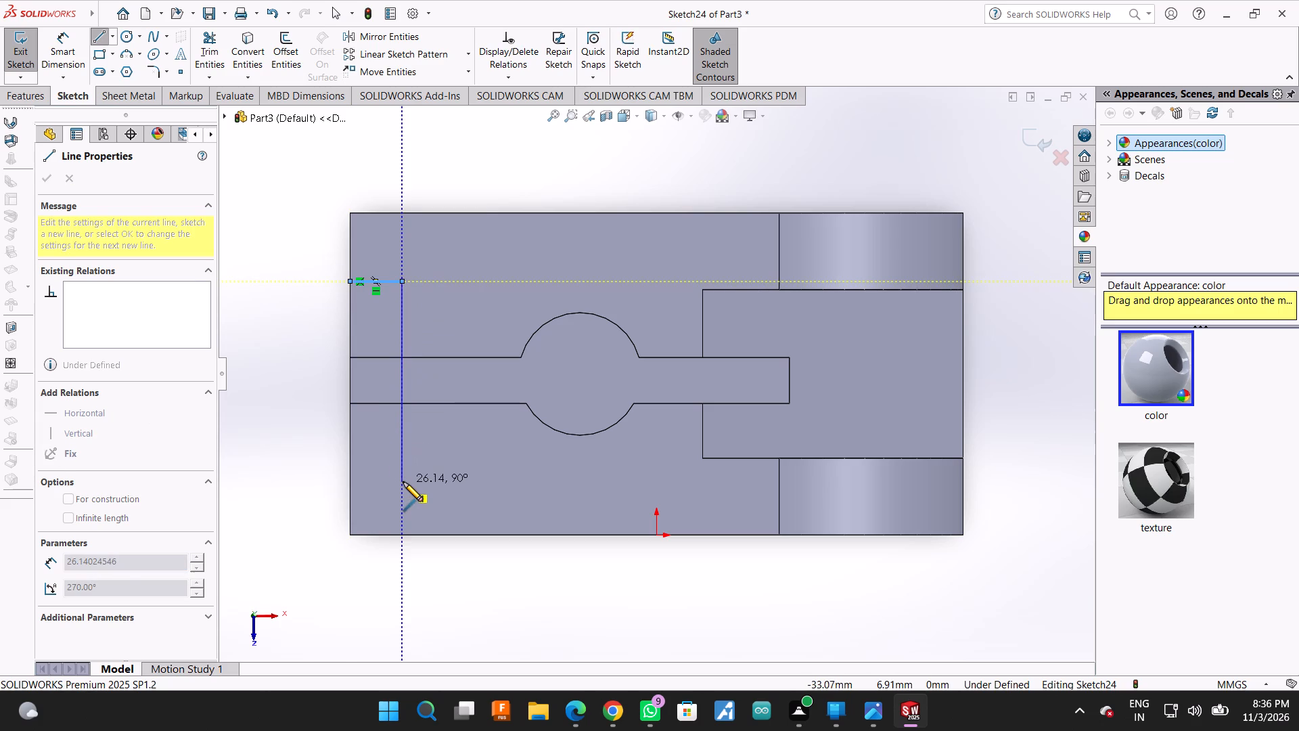
click(403, 484)
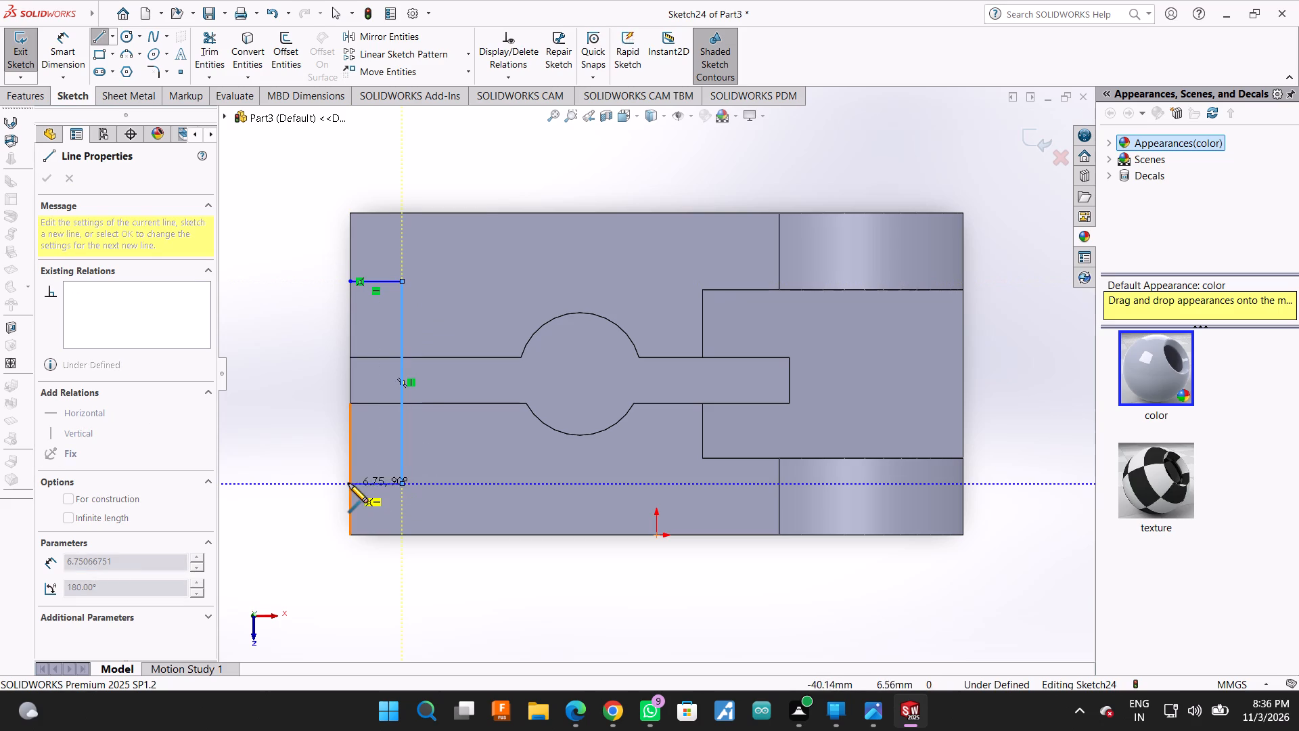
click(348, 483)
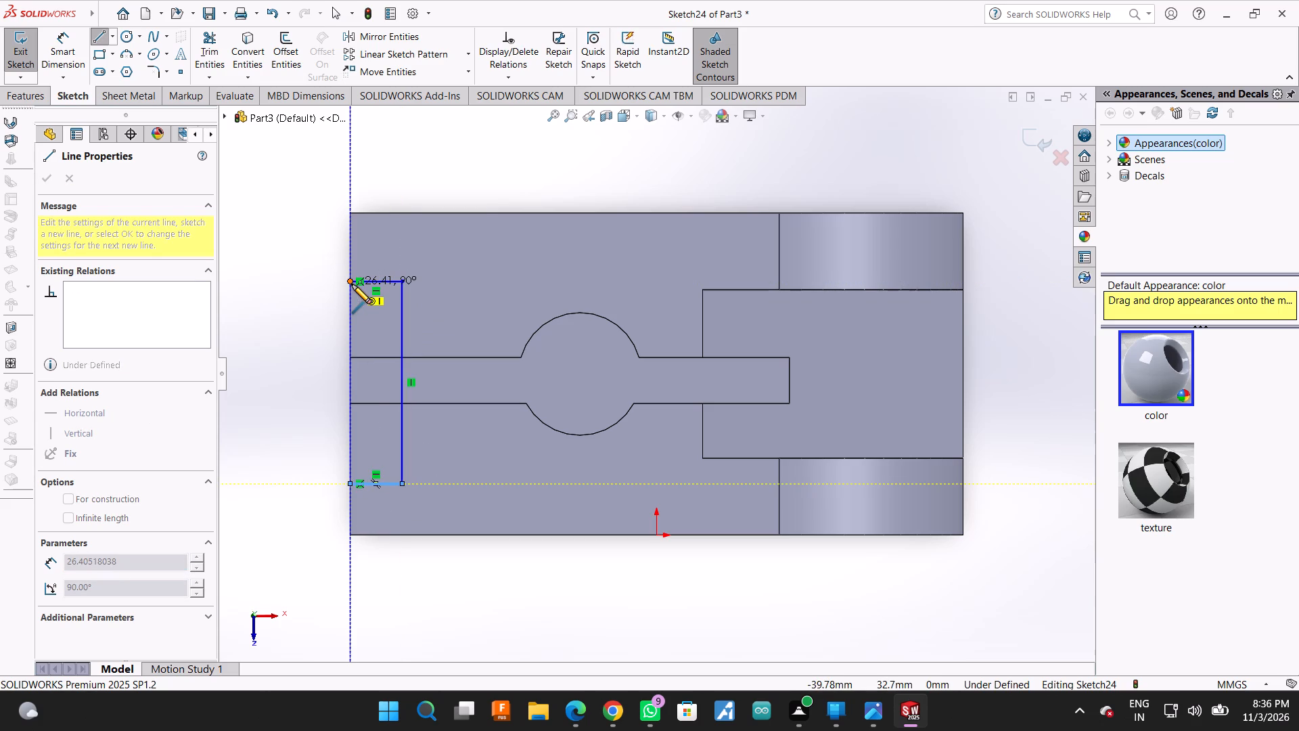
click(352, 284)
click(37, 173)
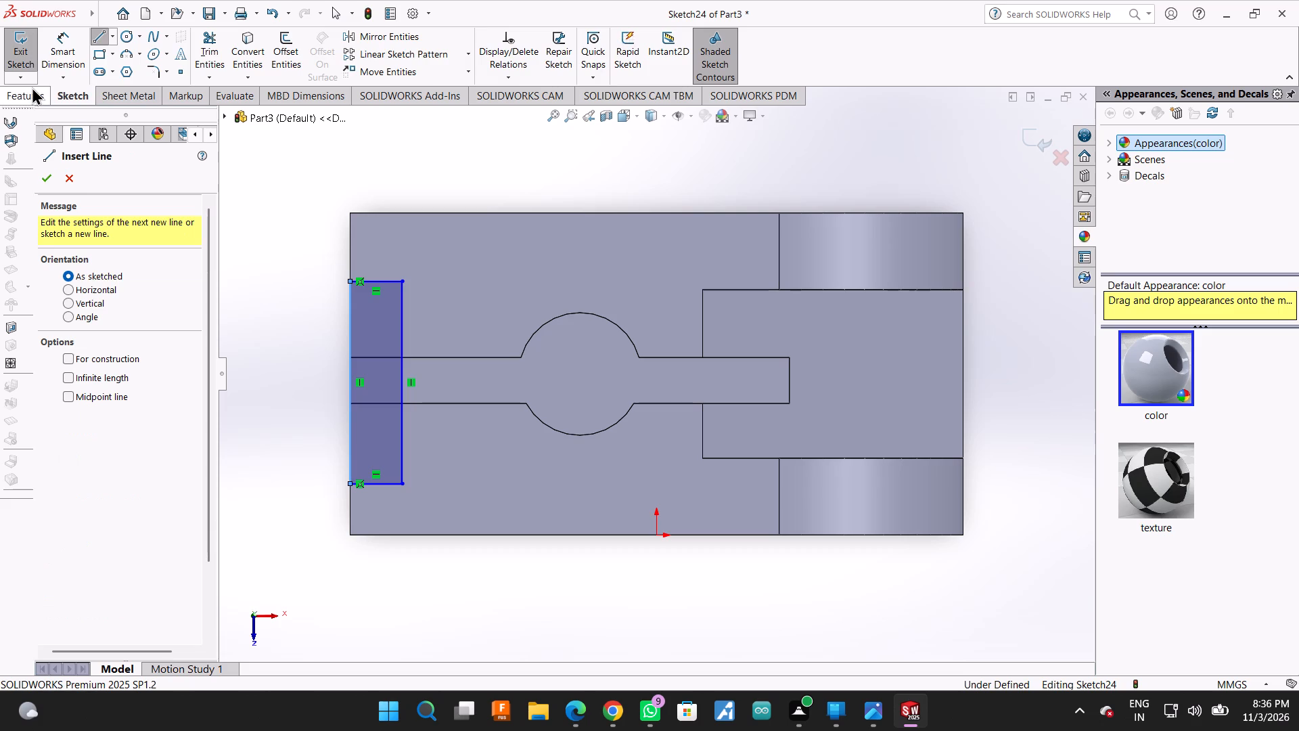
click(32, 87)
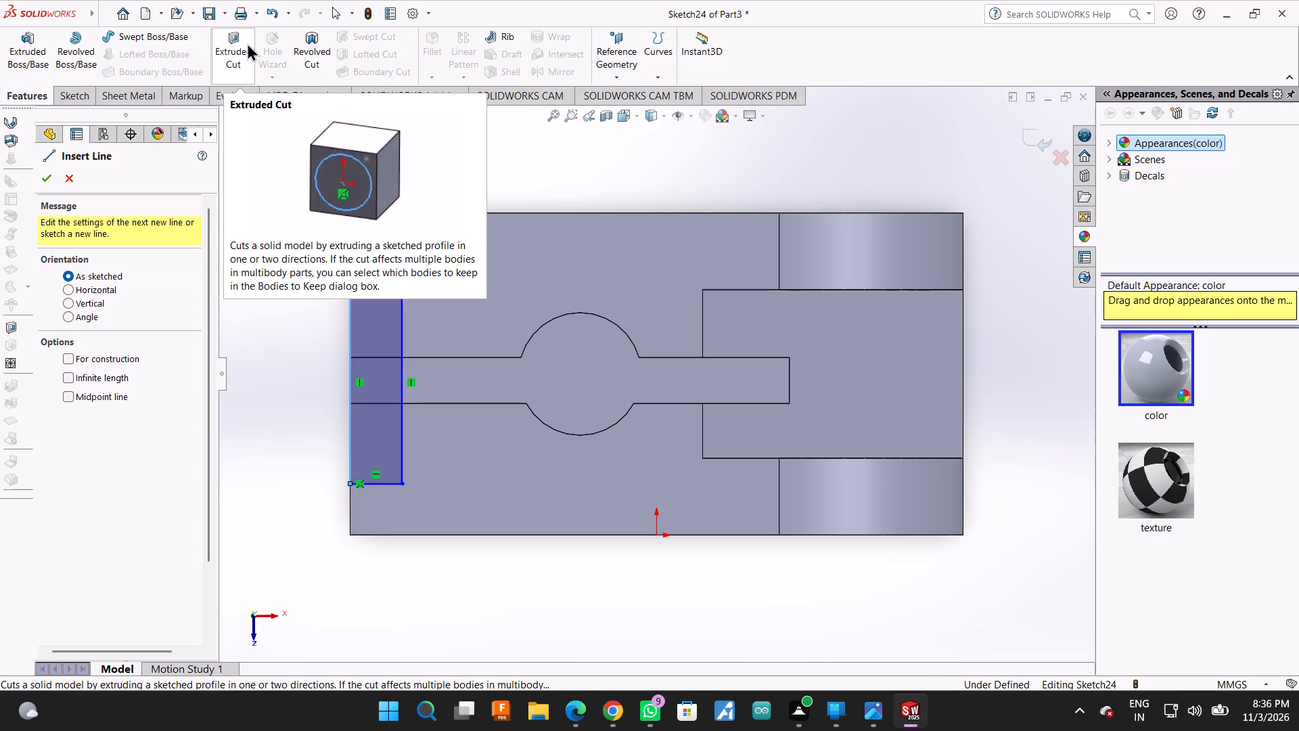
click(64, 181)
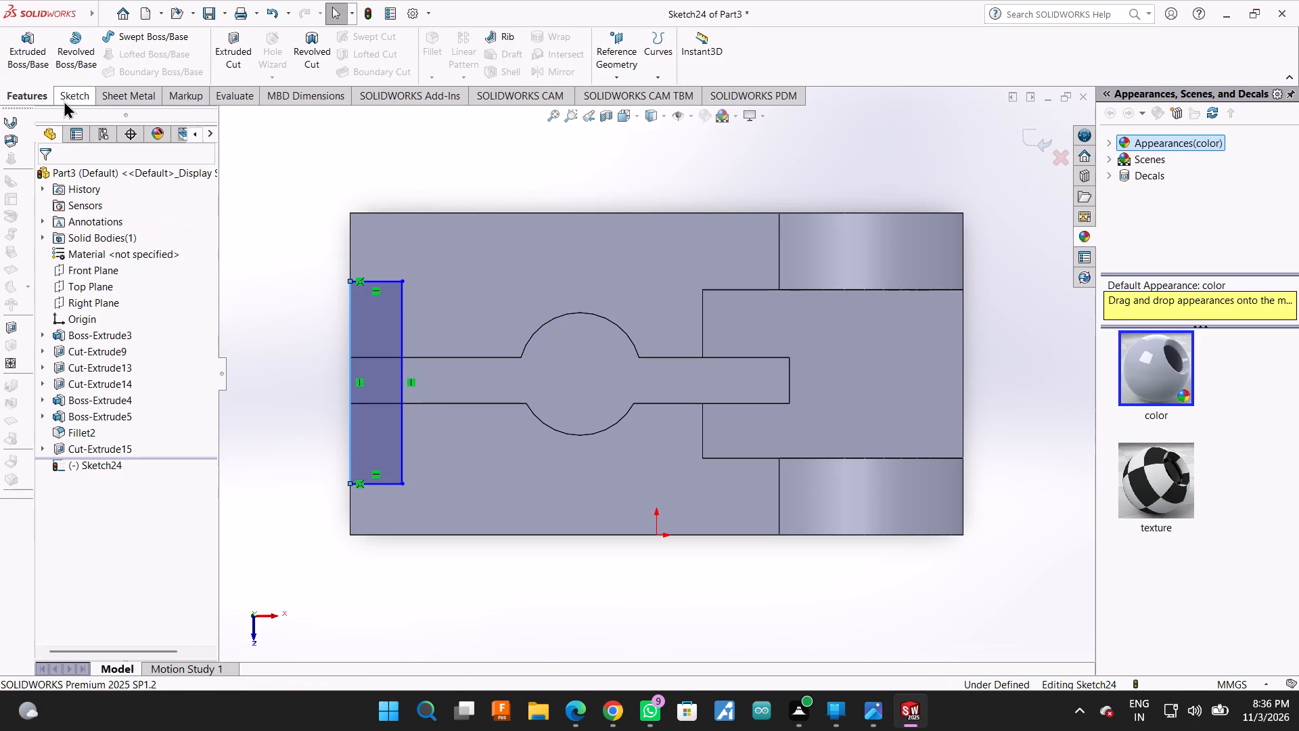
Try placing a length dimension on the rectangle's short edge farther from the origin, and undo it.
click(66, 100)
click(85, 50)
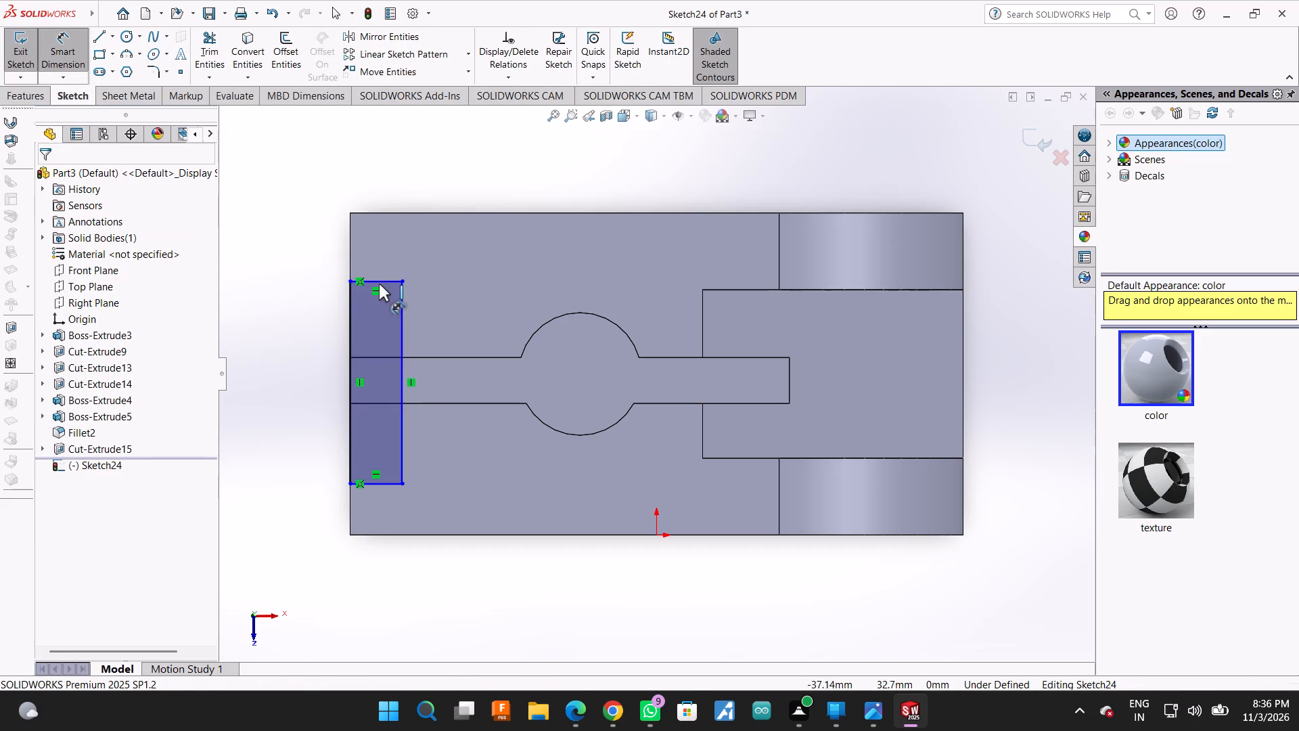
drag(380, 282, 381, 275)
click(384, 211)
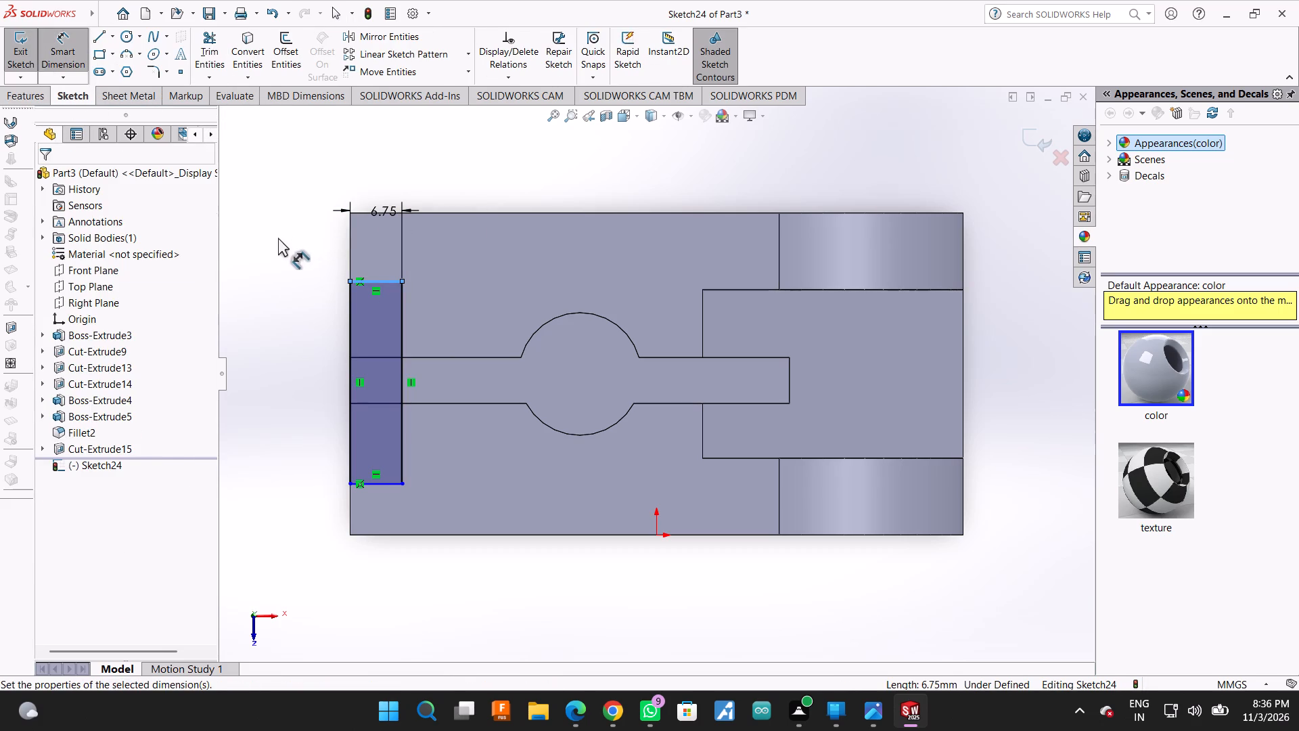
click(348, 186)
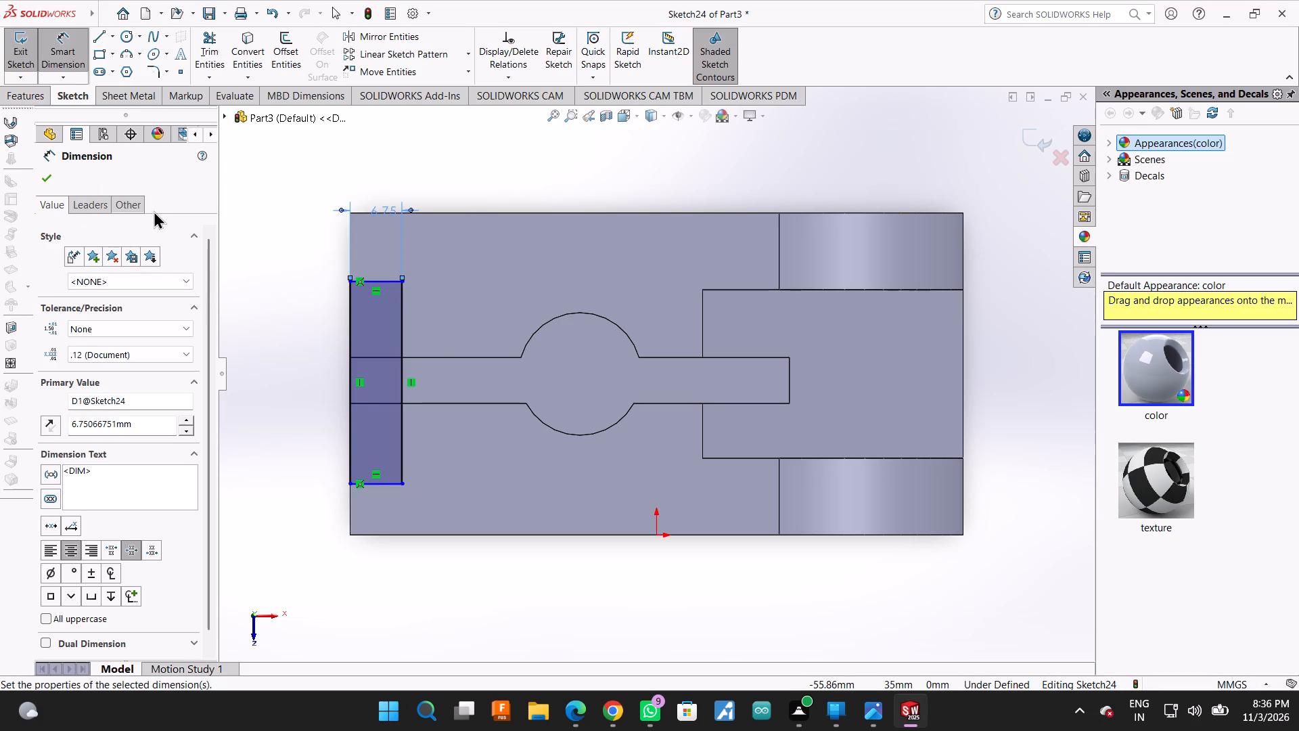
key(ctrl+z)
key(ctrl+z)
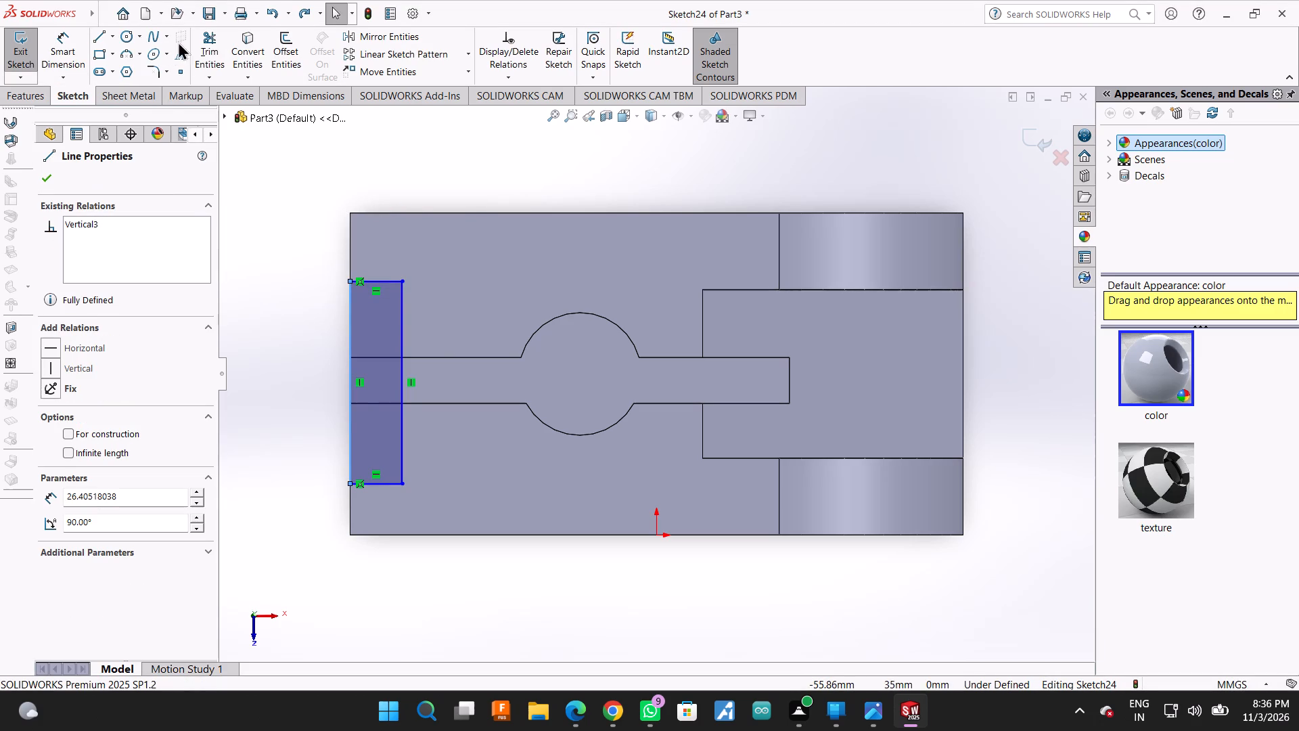
Dimension the rectangle's short edge (42-22)/2, or 10 mm, from the block's long edge opposite the origin.
click(77, 45)
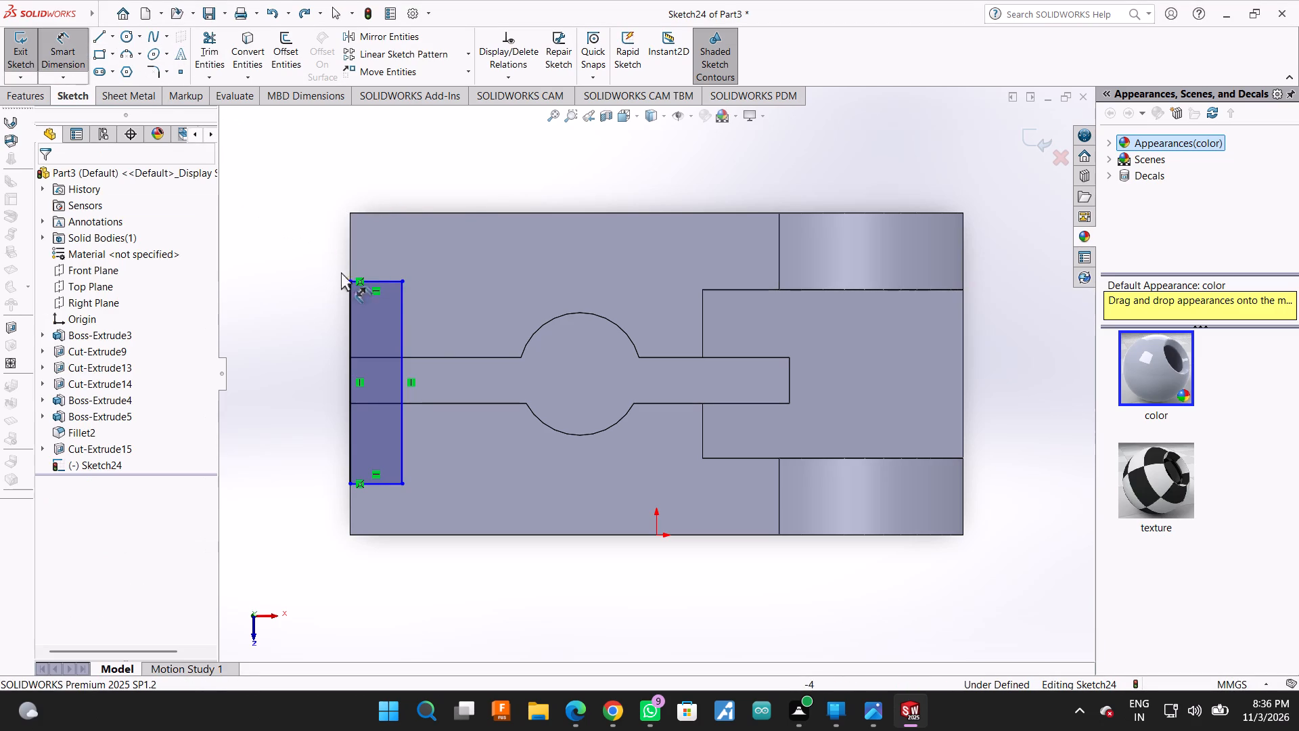
click(394, 282)
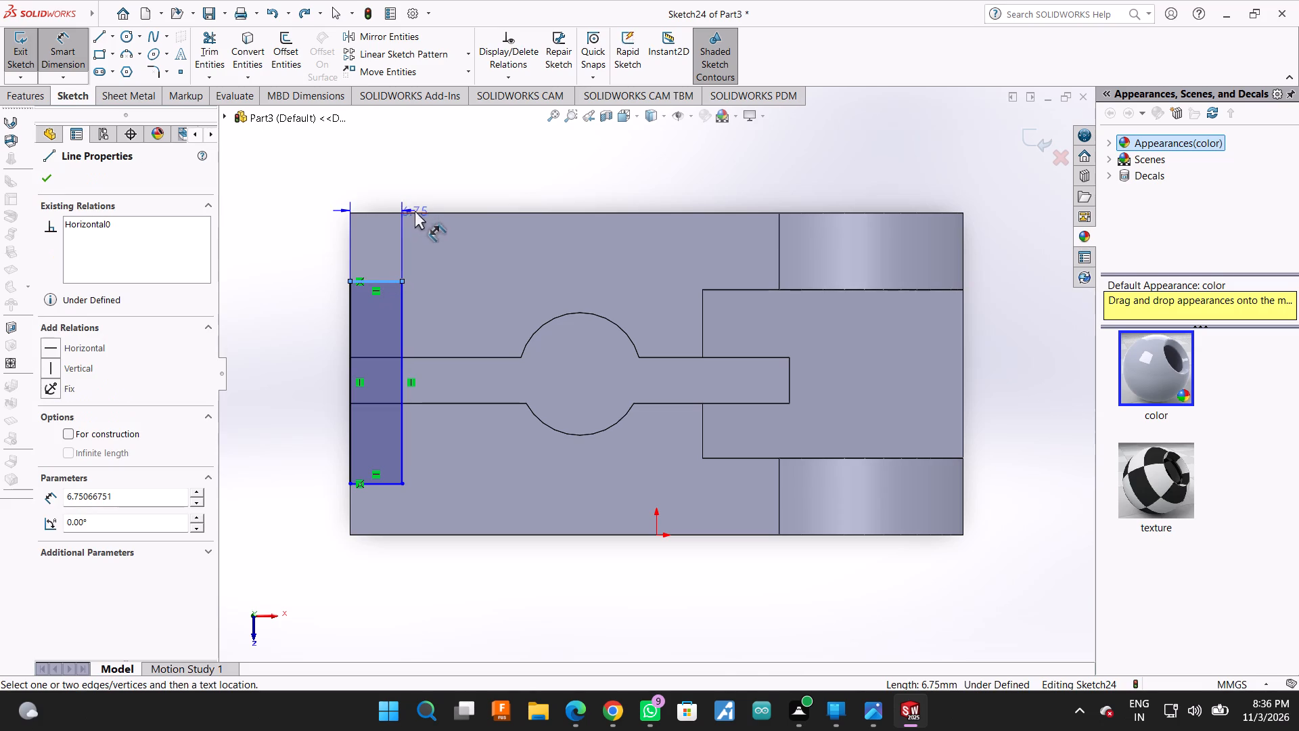
click(415, 214)
click(309, 233)
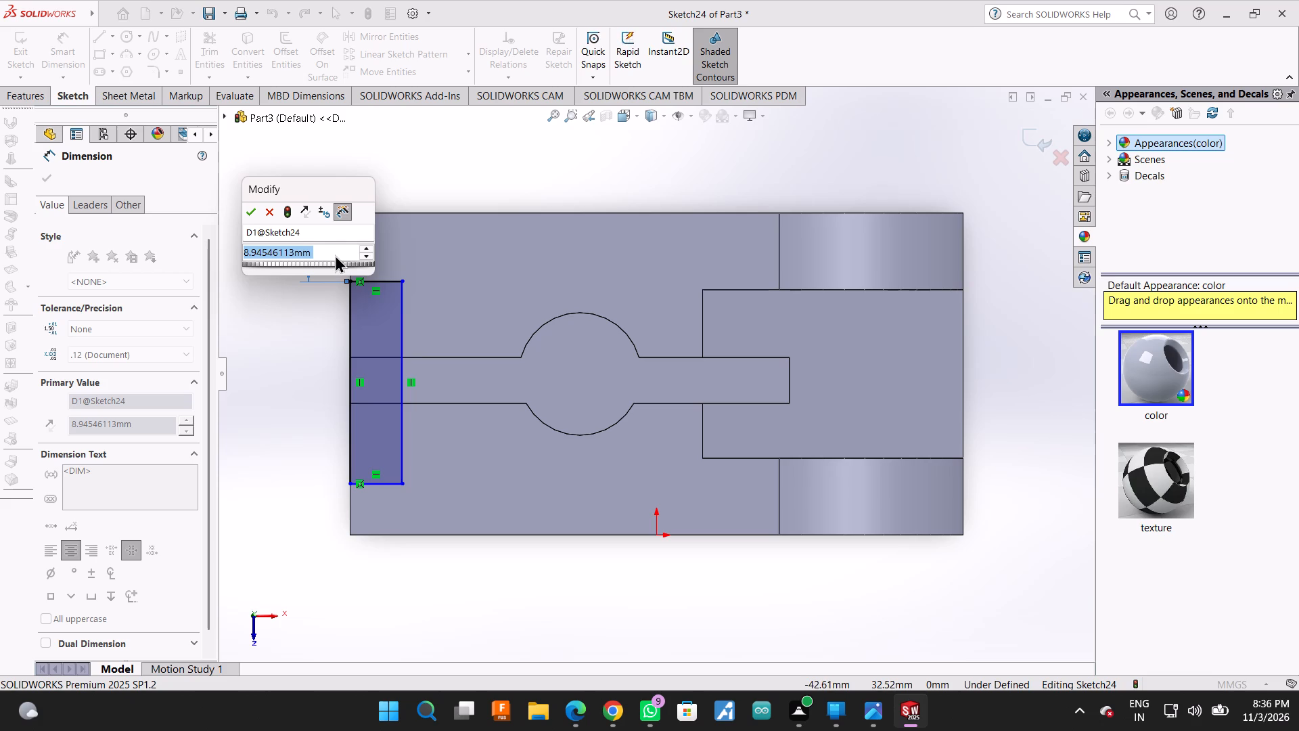
key(BackSpace)
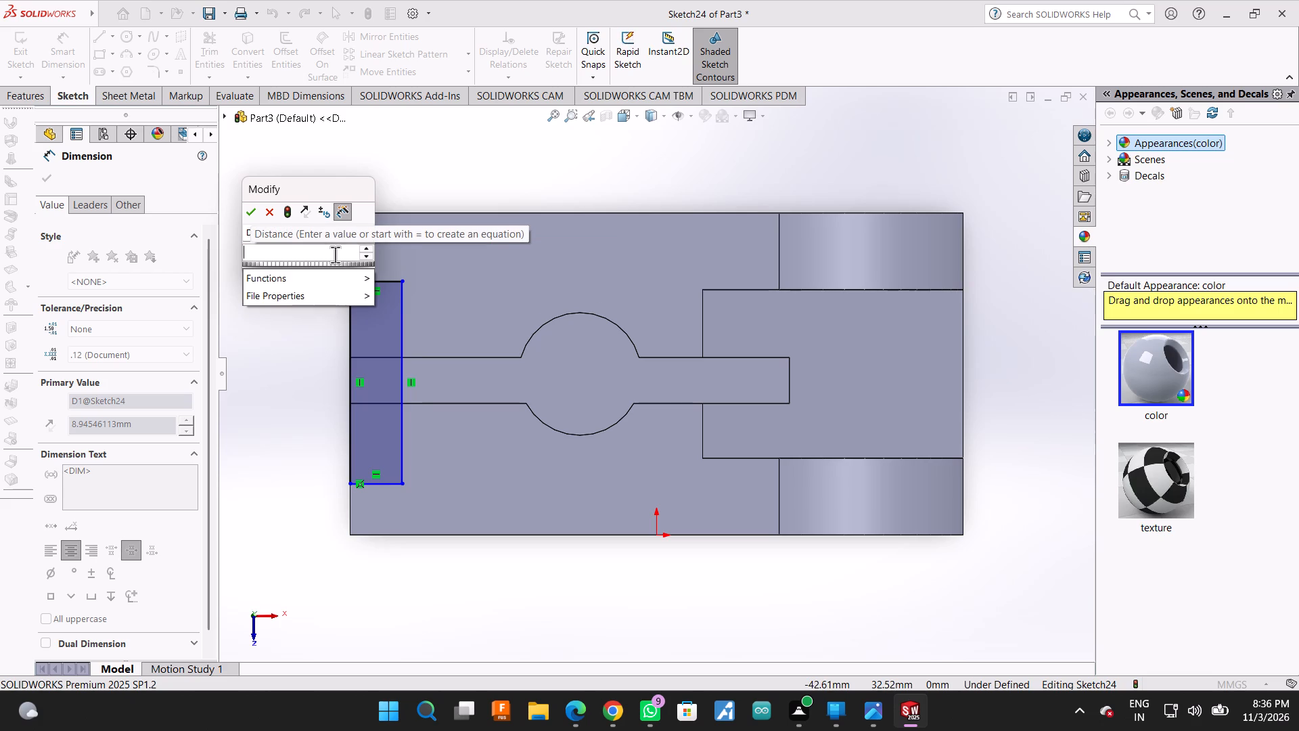
key(shift+parenleft)
text(42-22)
text()/)
key(2)
key(Return)
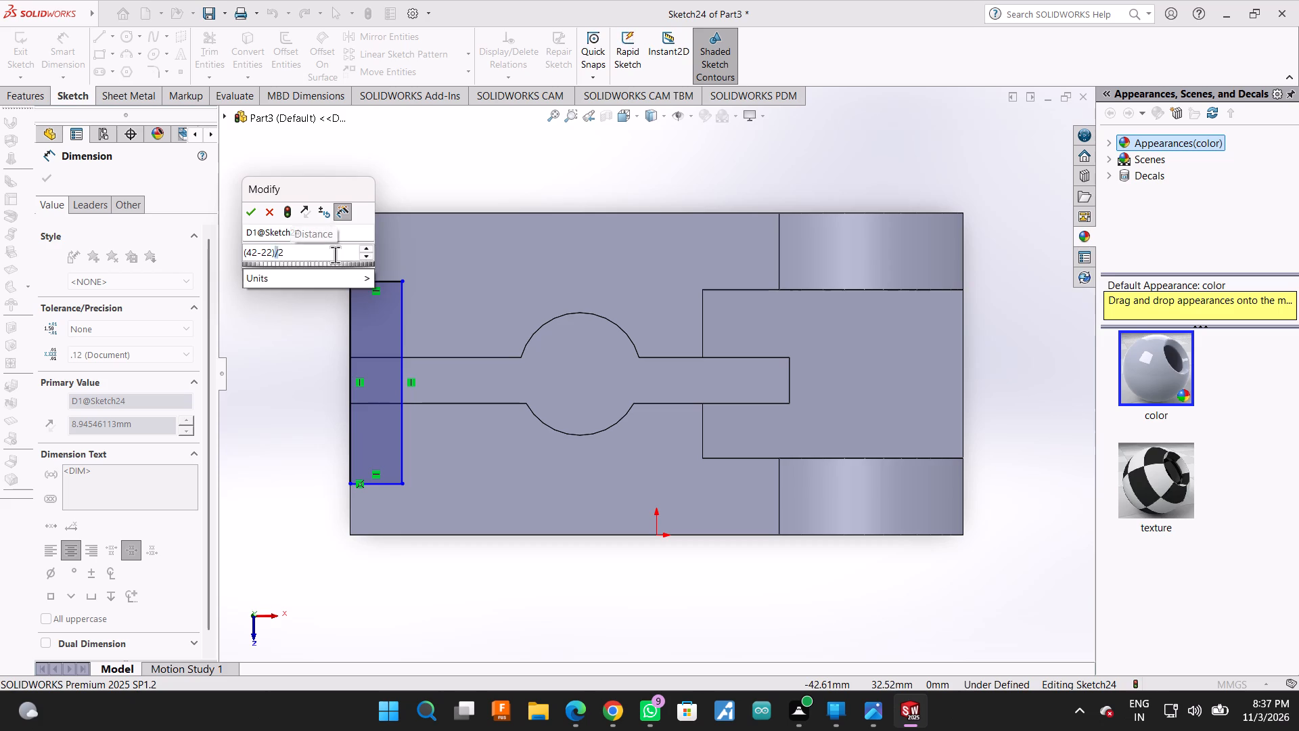
Dimension the rectangle's other short edge 10 mm from the block's long edge that passes through the origin.
click(396, 482)
click(398, 533)
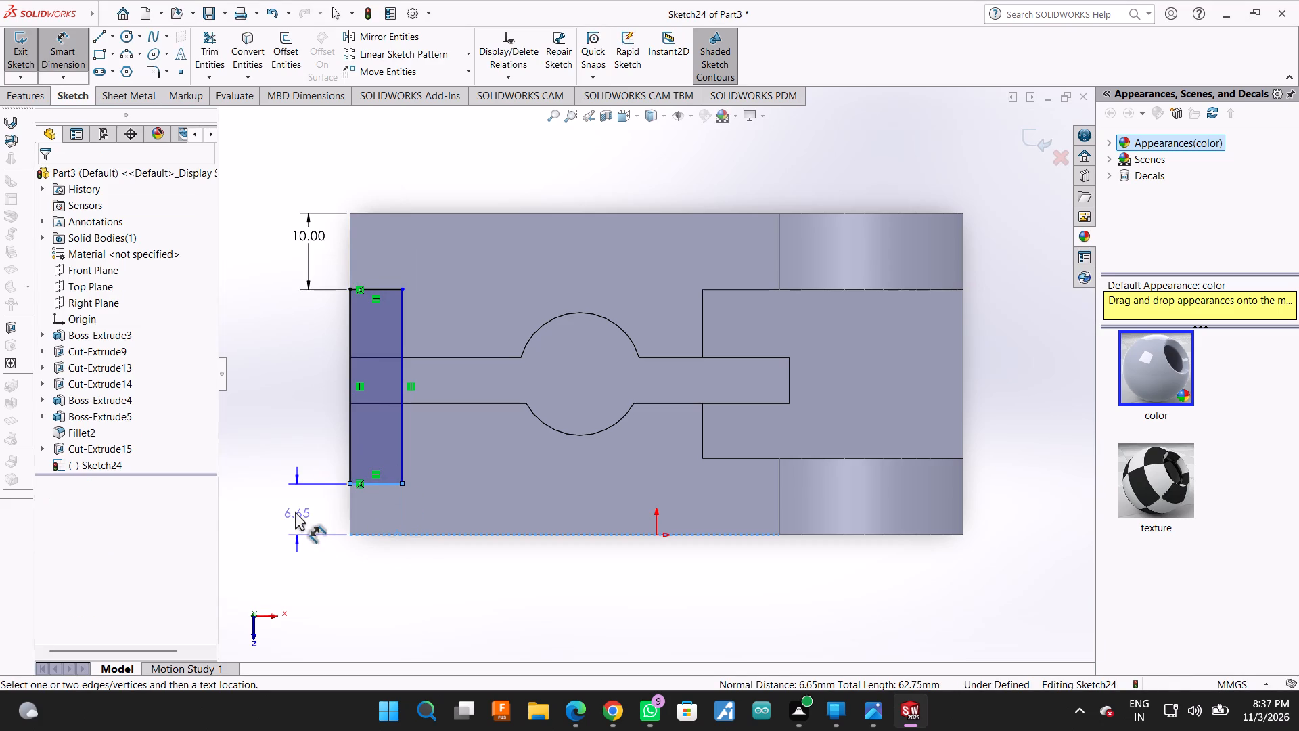
click(295, 512)
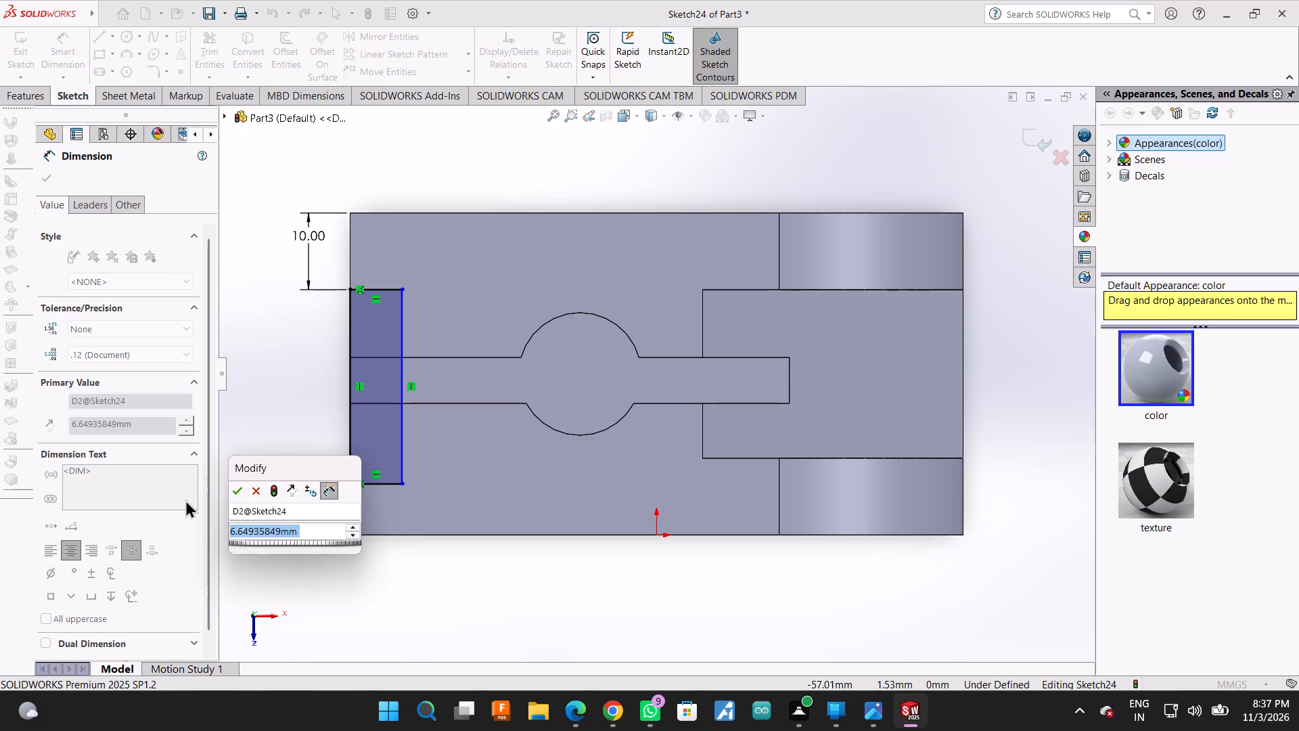
text(10)
key(Return)
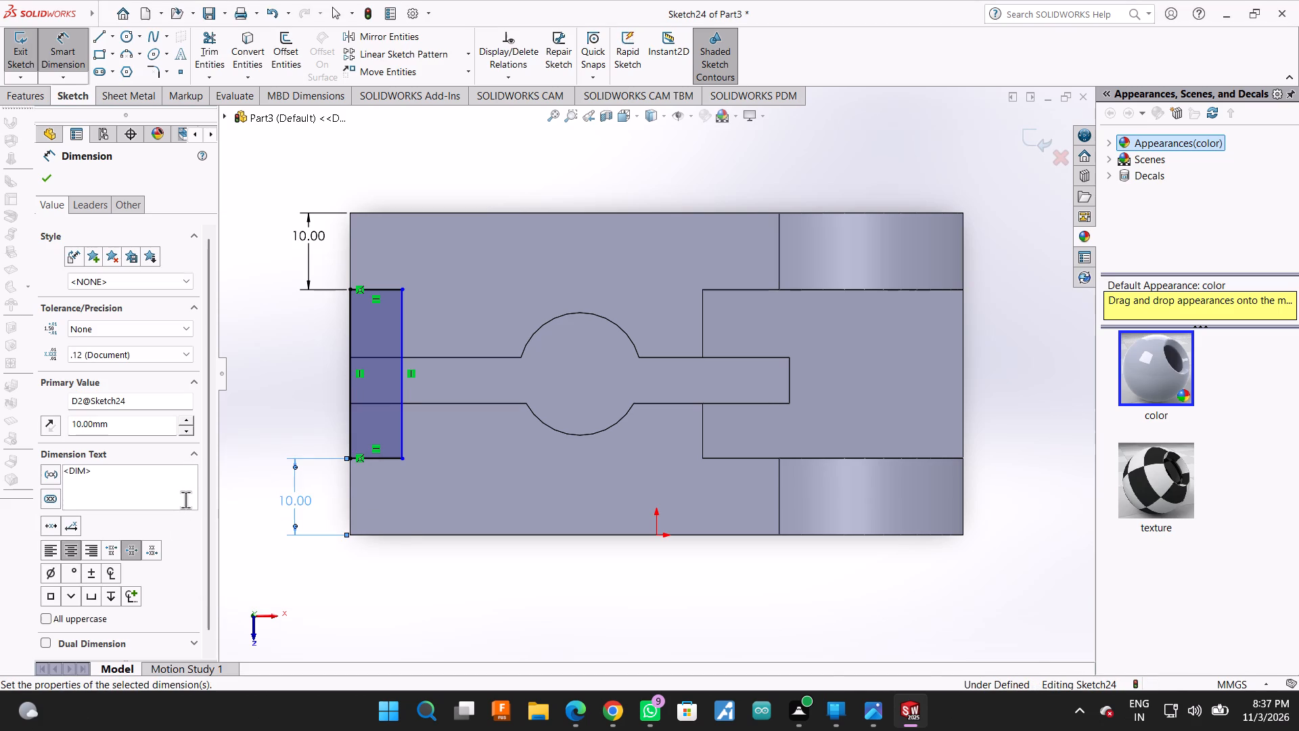
Dimension the rectangle's short edge to 8 mm.
click(382, 287)
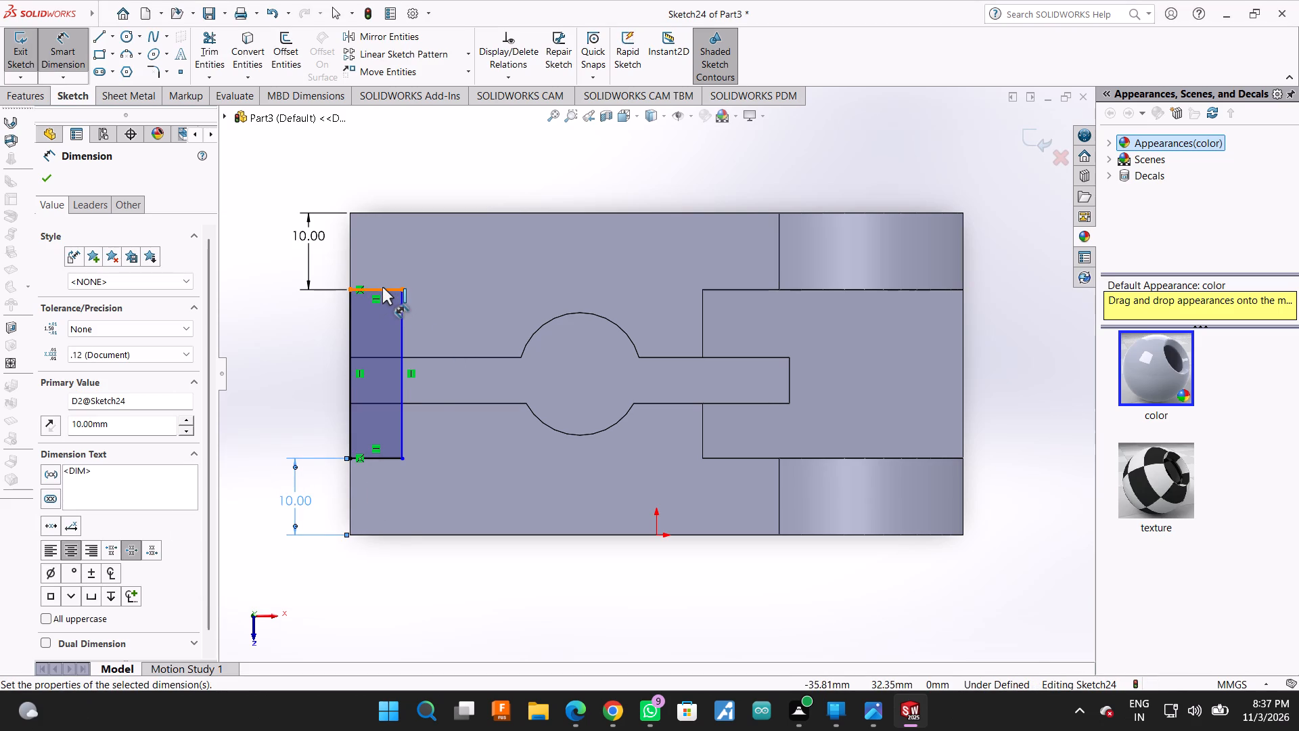
click(378, 167)
key(8)
key(Return)
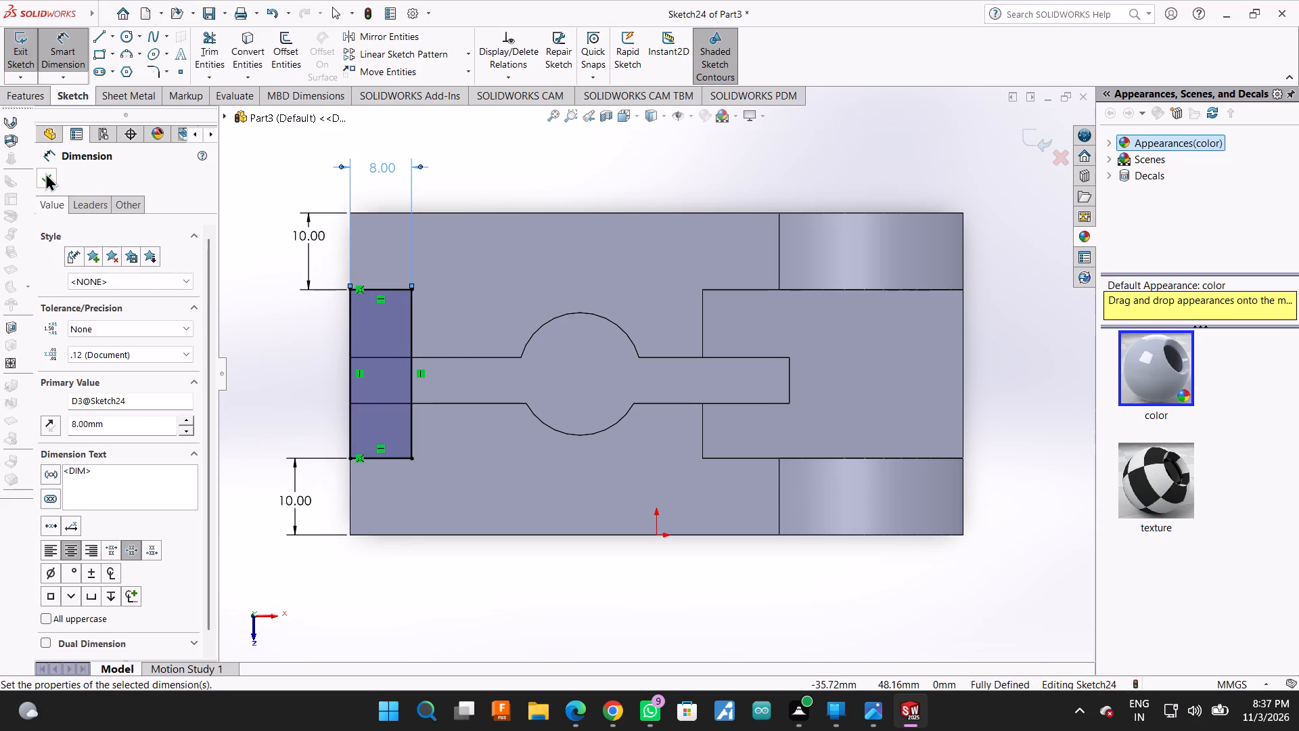
click(45, 173)
Cut-extrude the rectangle blind 42 mm down through the block's square end.
click(30, 98)
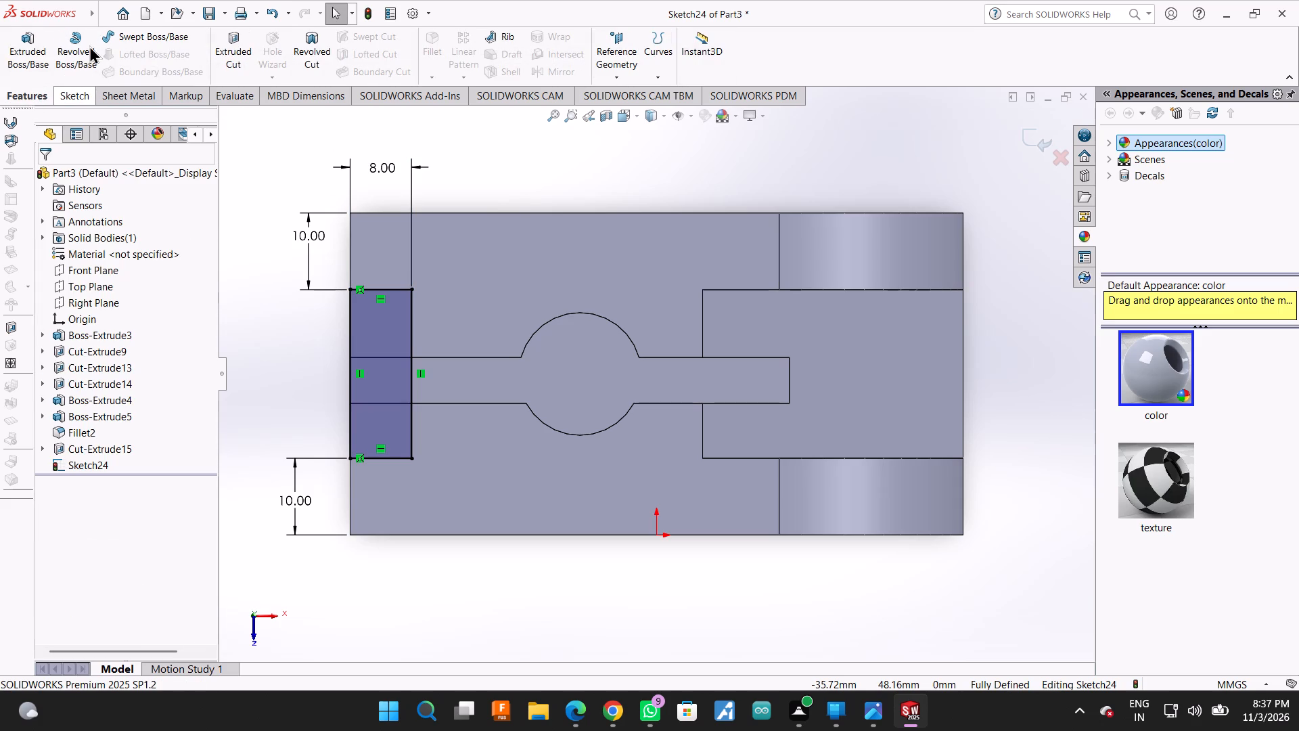
click(212, 44)
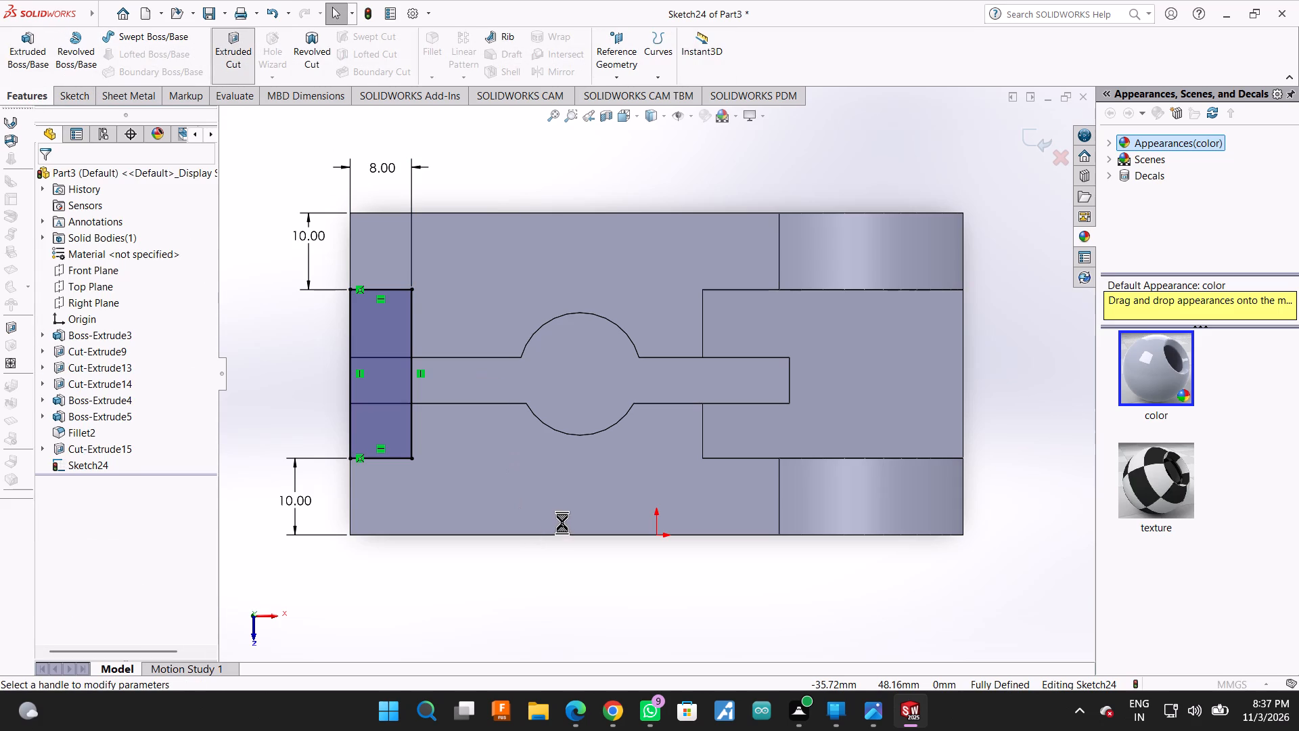
middle_drag(560, 585, 609, 422)
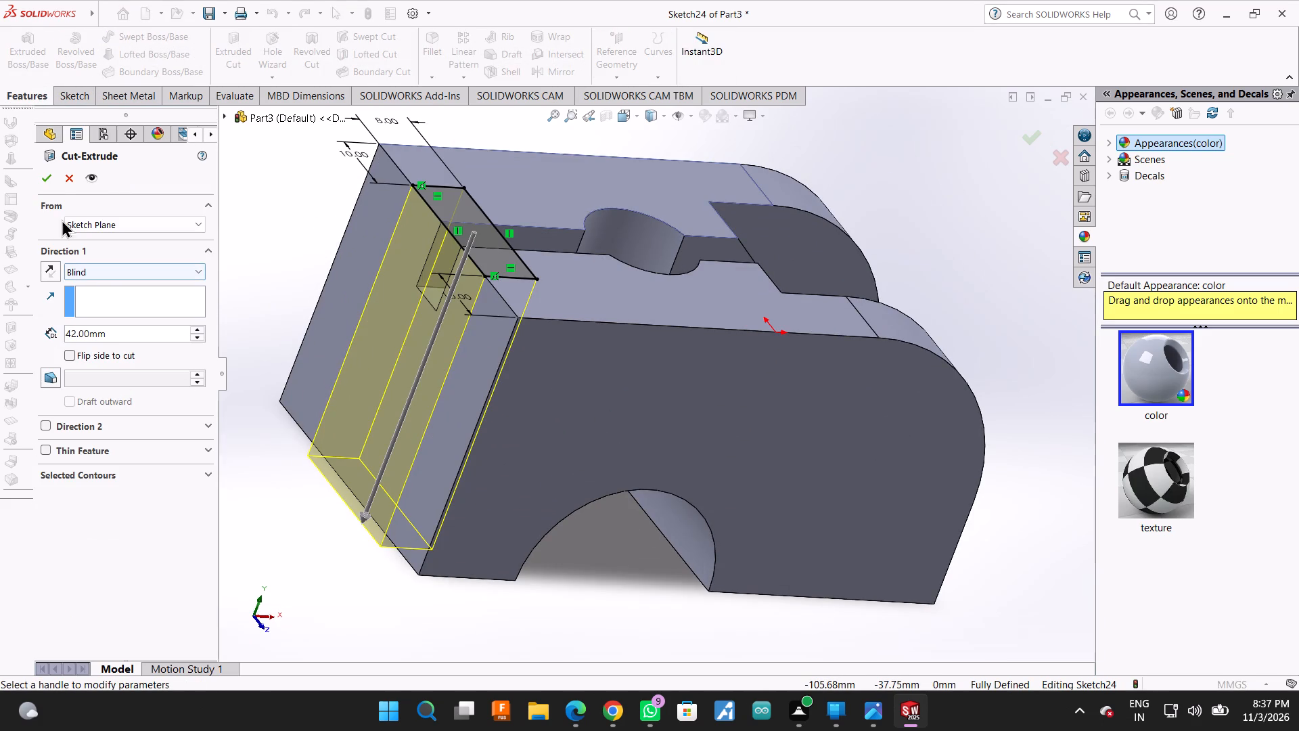
click(51, 169)
Examine the finished block from all sides, checking the end recess, slot, bottom cut, slope and flat top faces.
middle_drag(639, 548, 598, 586)
scroll(597, 560, up, 3)
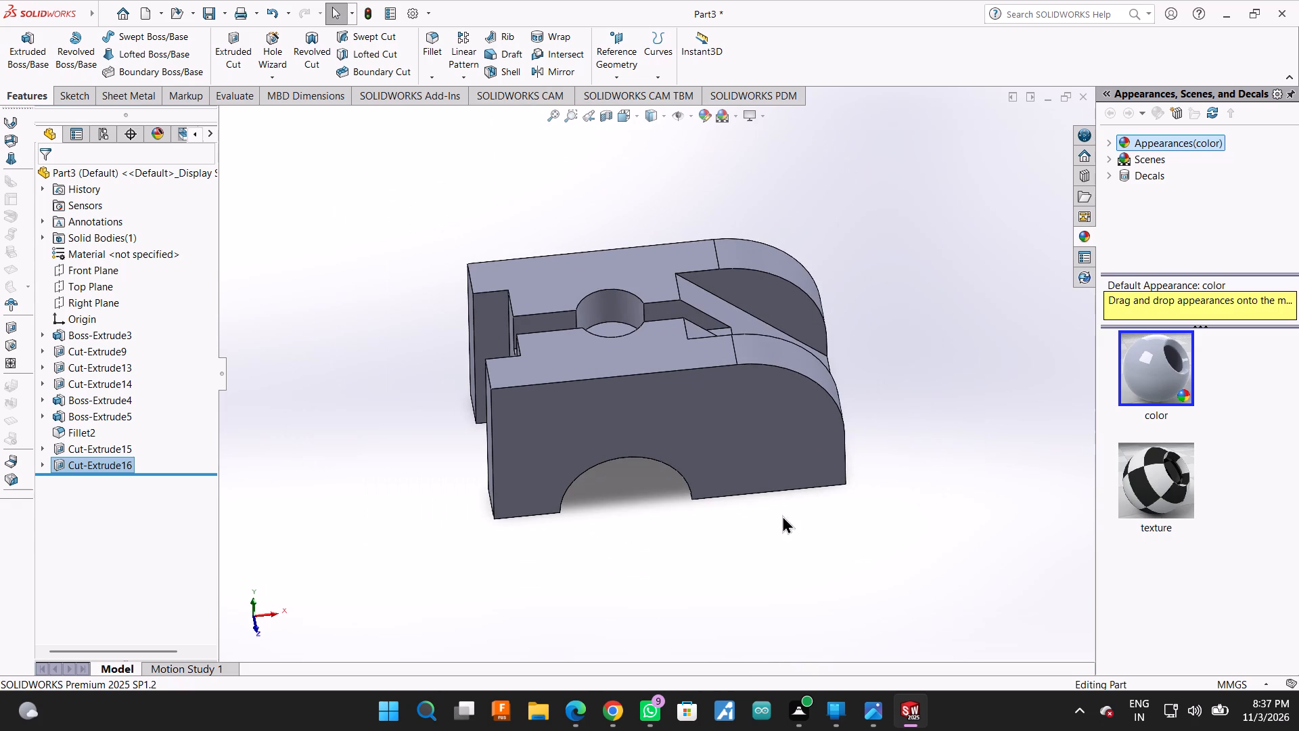
middle_drag(834, 529, 892, 485)
middle_drag(916, 471, 971, 464)
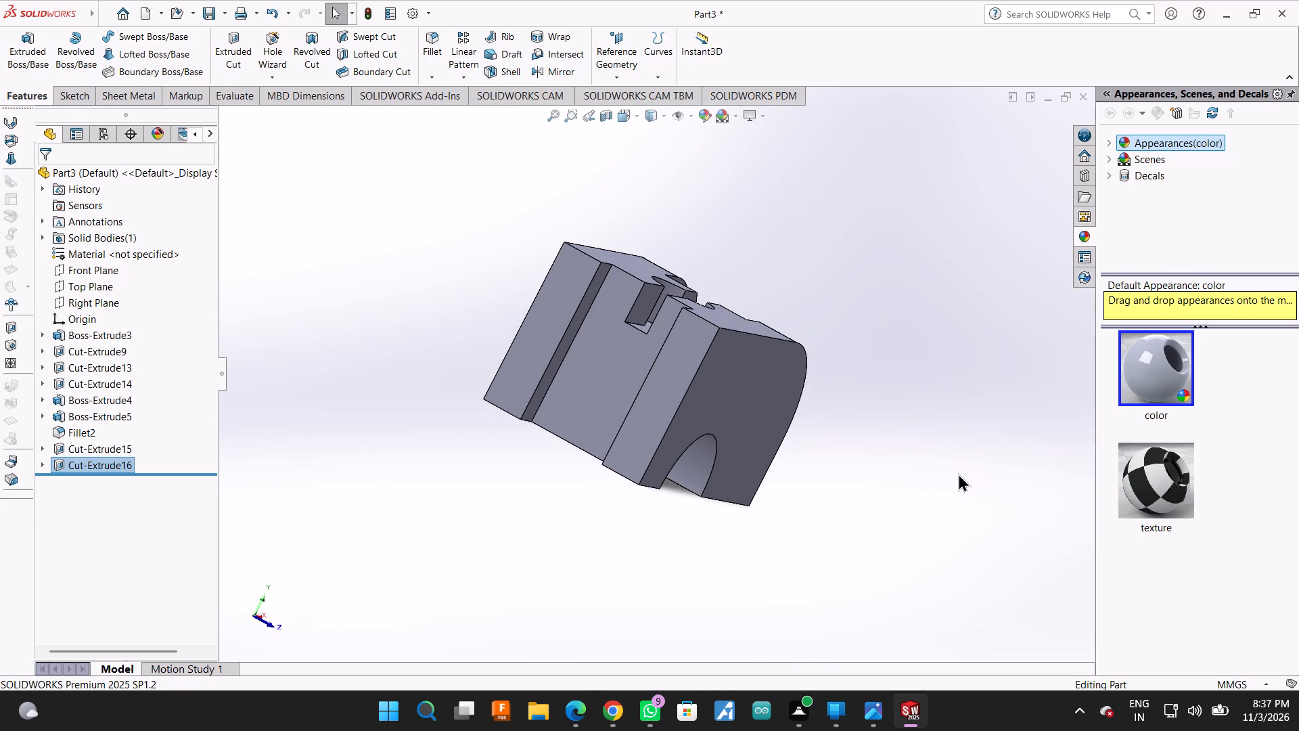
scroll(1273, 166, up, 2)
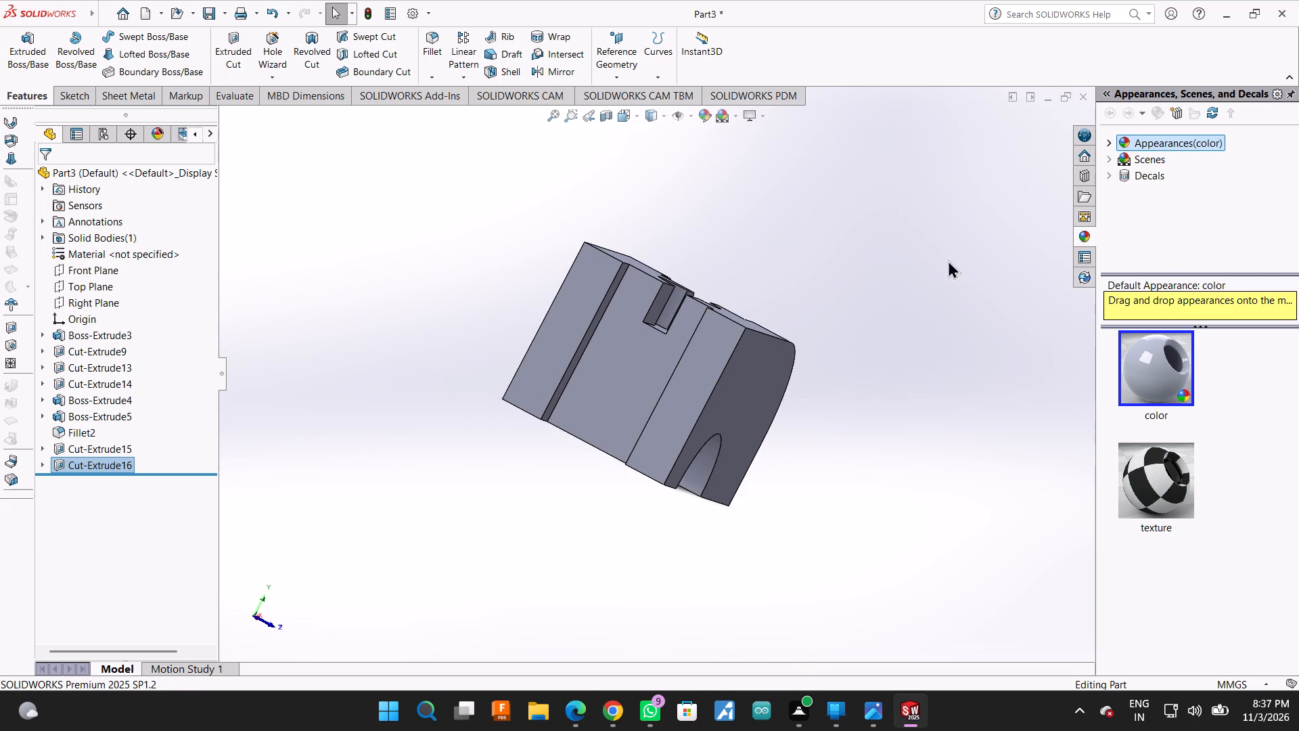
middle_drag(895, 311, 839, 259)
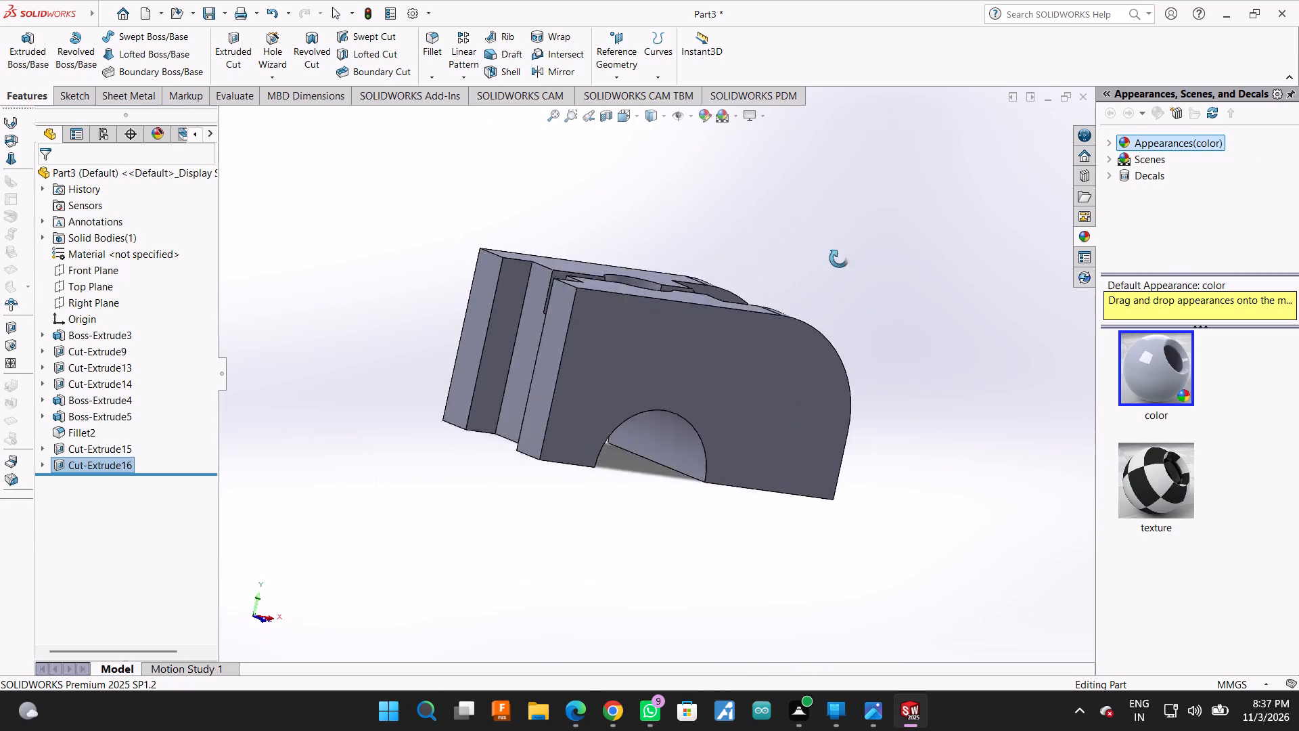
middle_drag(839, 259, 768, 250)
middle_drag(852, 298, 778, 354)
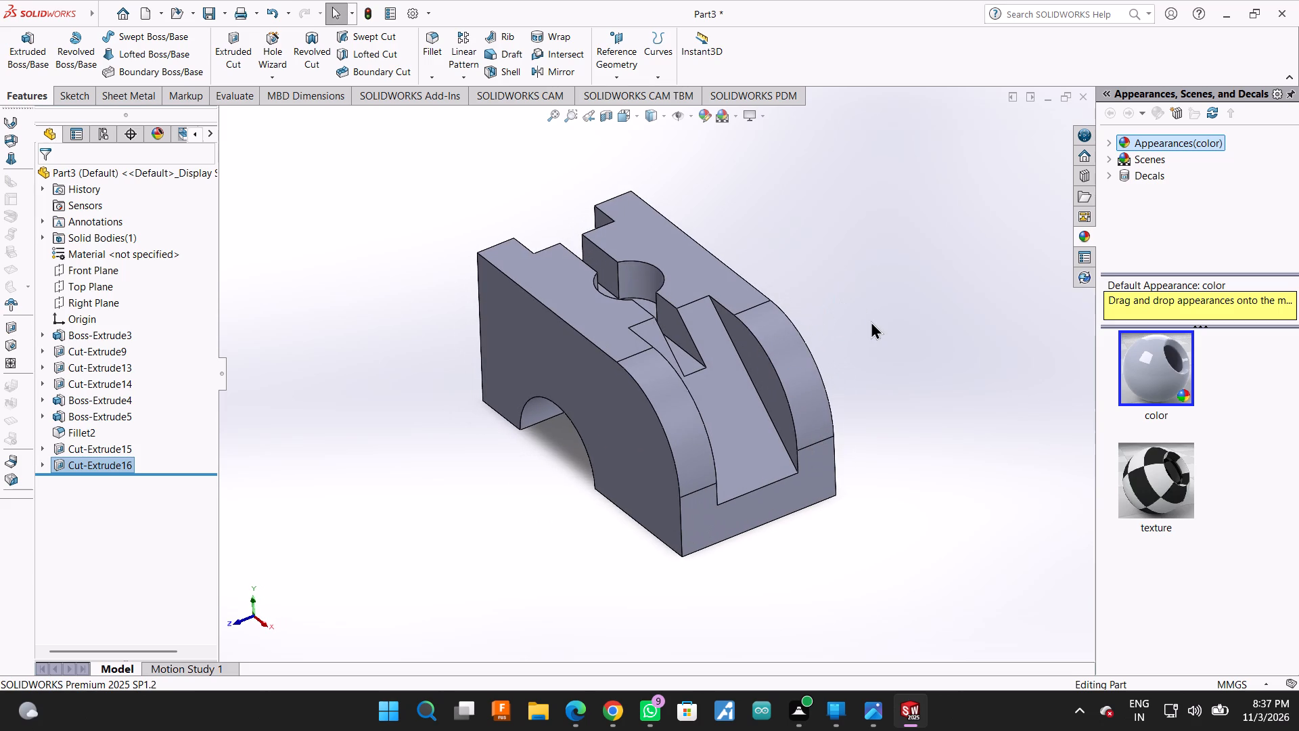
middle_drag(871, 321, 842, 332)
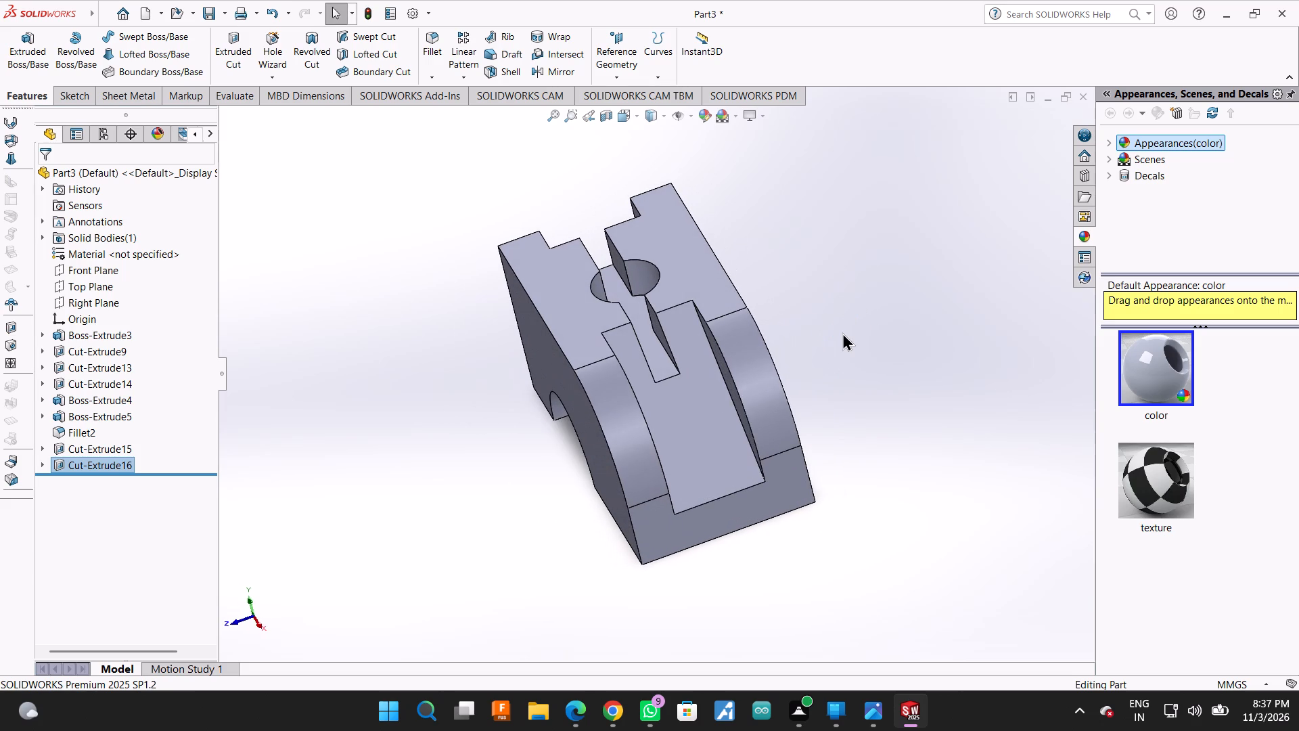
middle_click(823, 338)
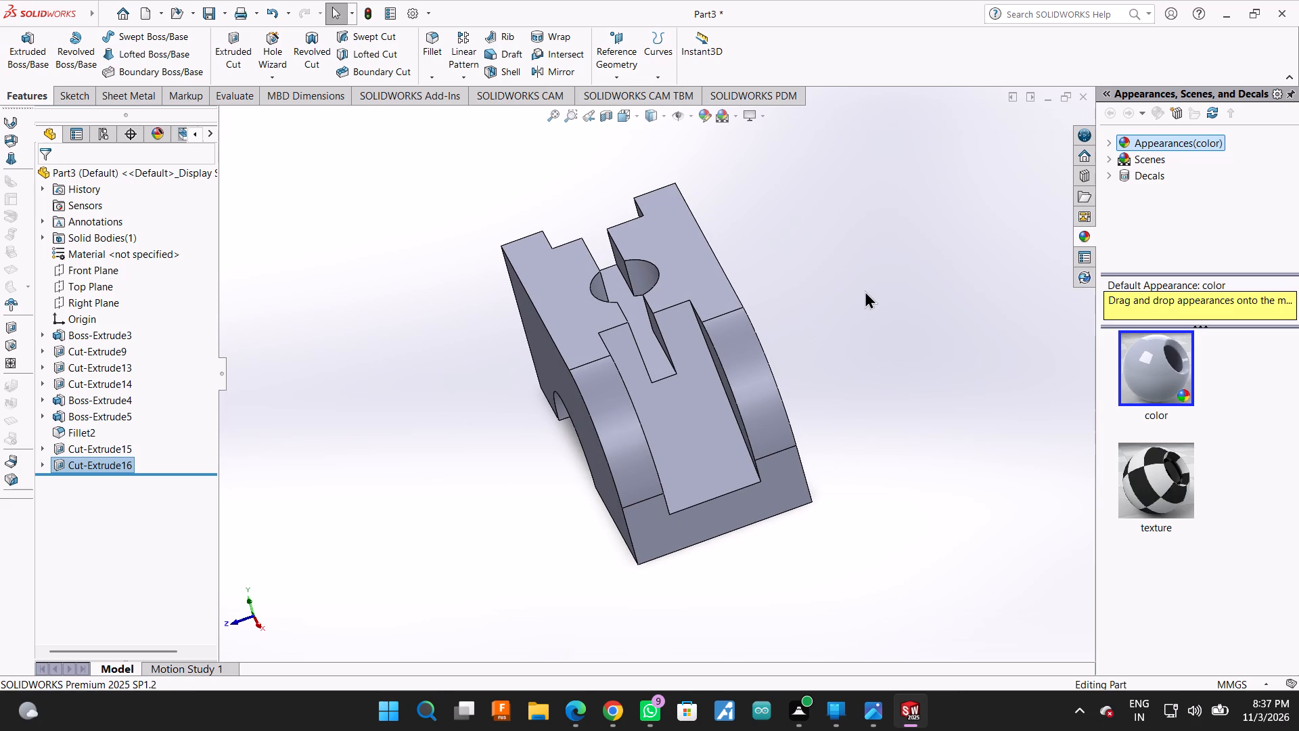
middle_drag(865, 290, 926, 486)
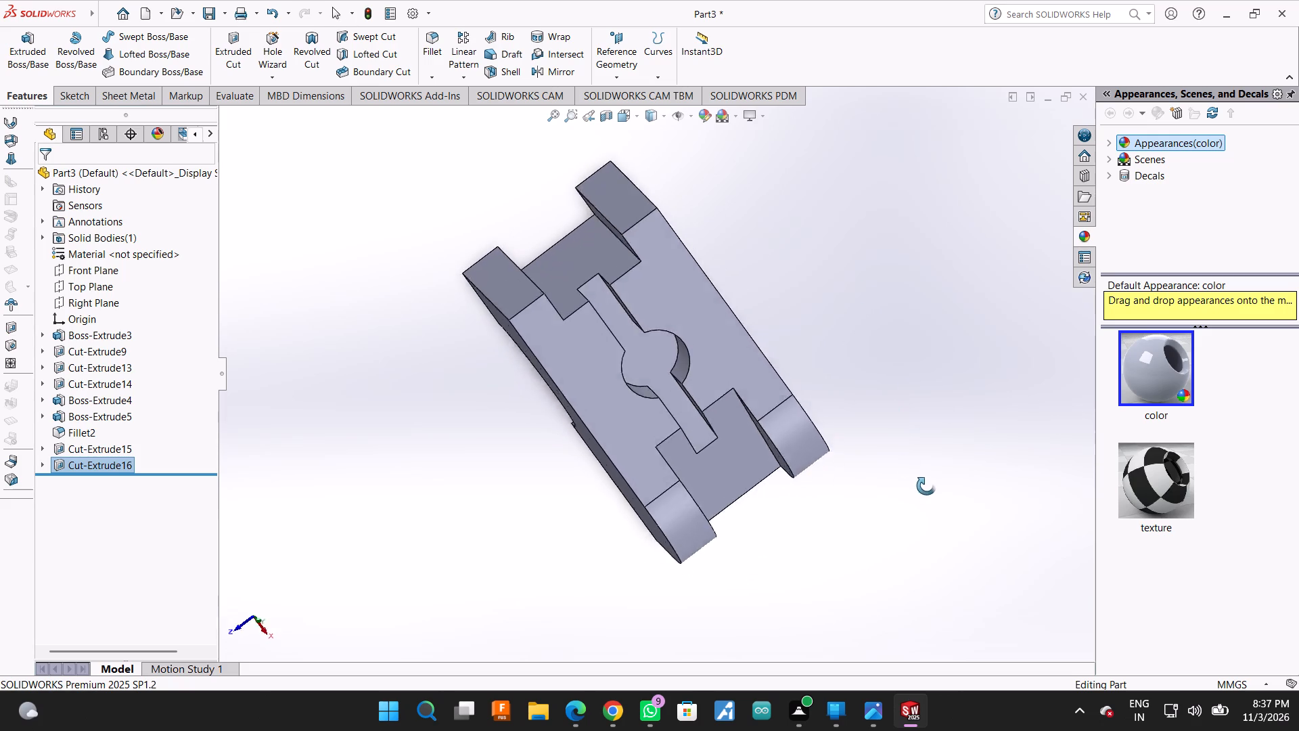
middle_drag(926, 486, 942, 522)
middle_drag(927, 345, 908, 179)
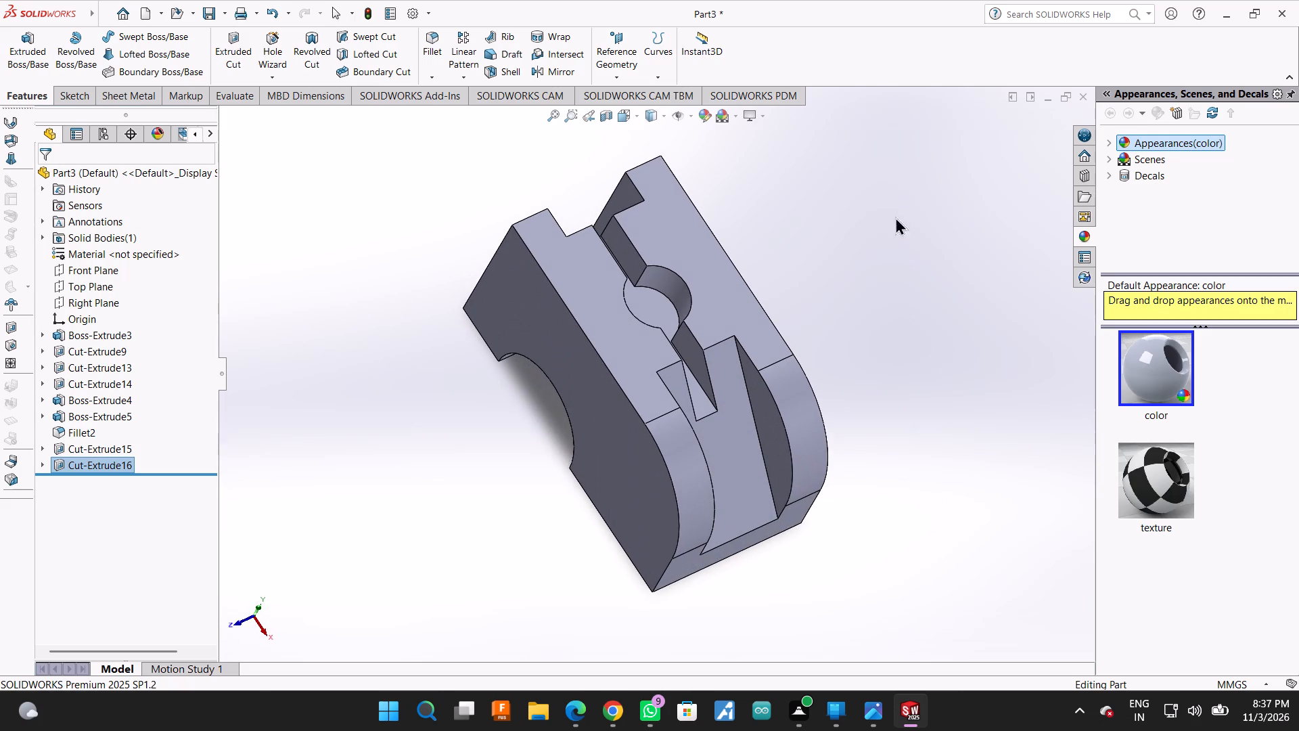
scroll(959, 326, up, 1)
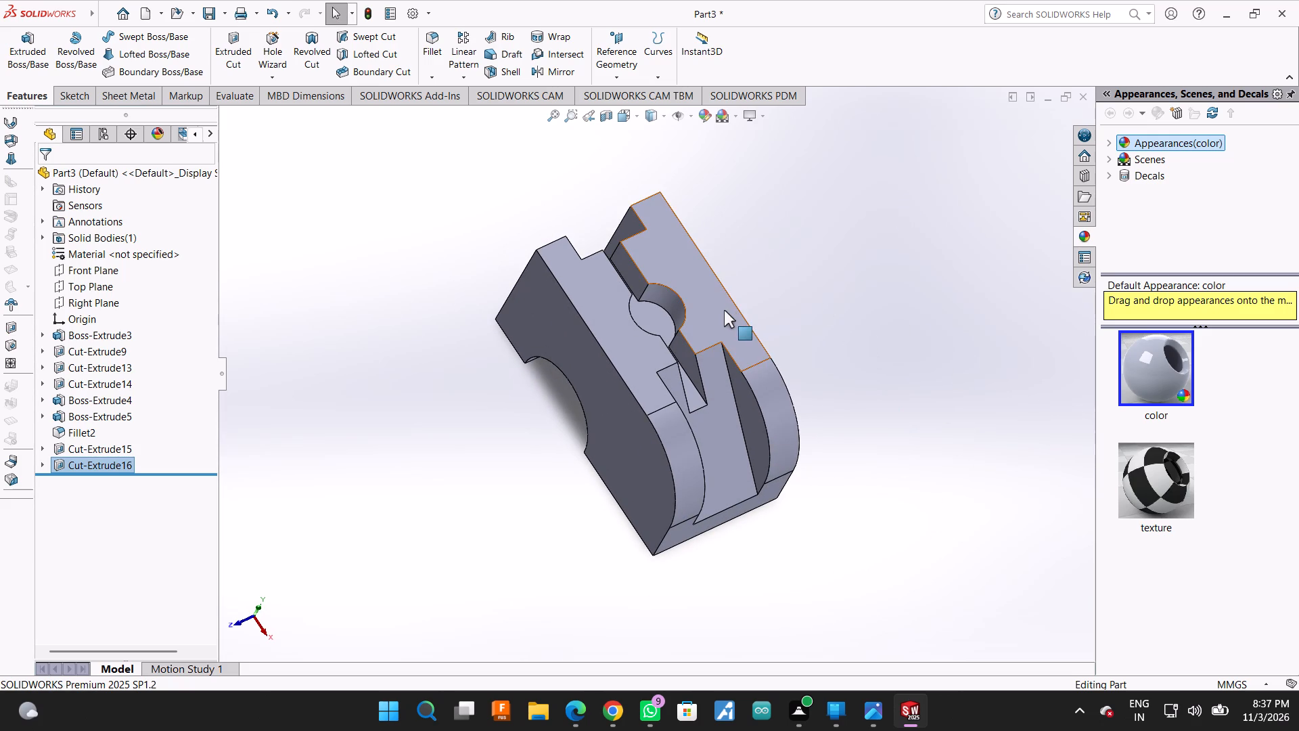
ctrl+click(724, 310)
ctrl+click(622, 334)
middle_drag(947, 462, 915, 339)
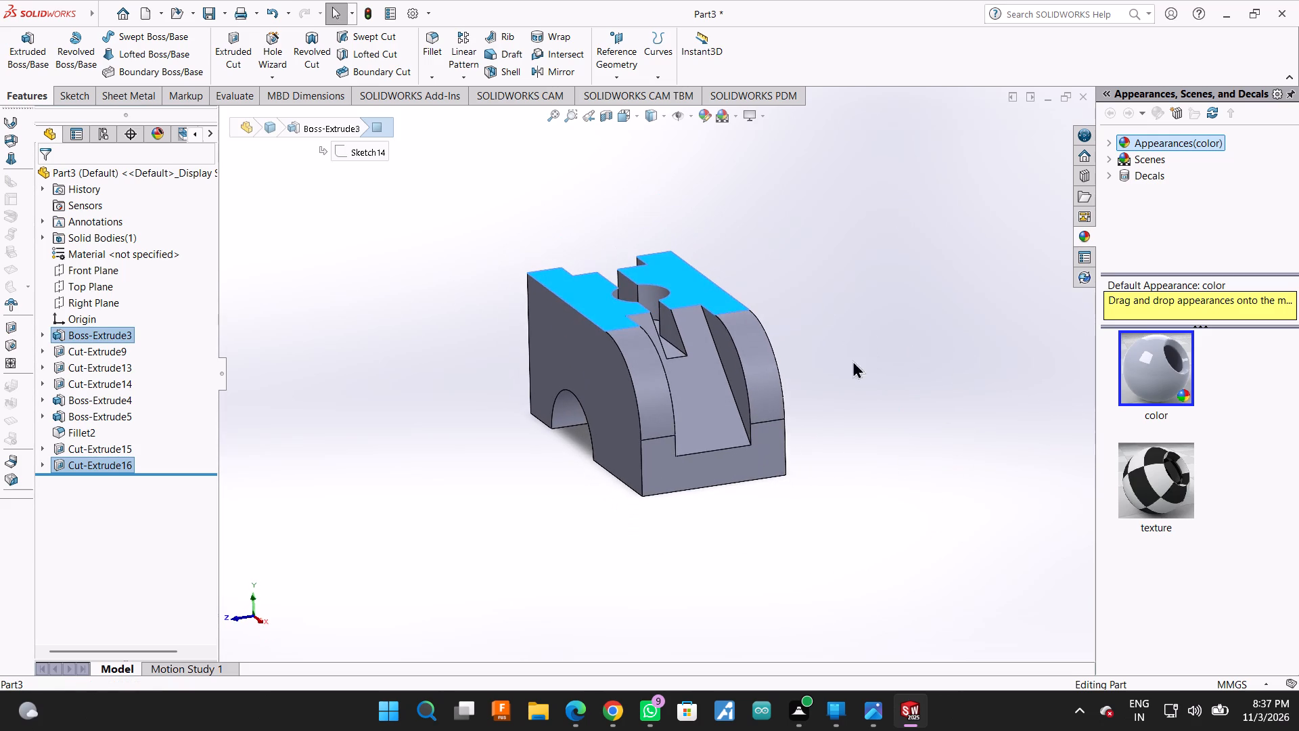
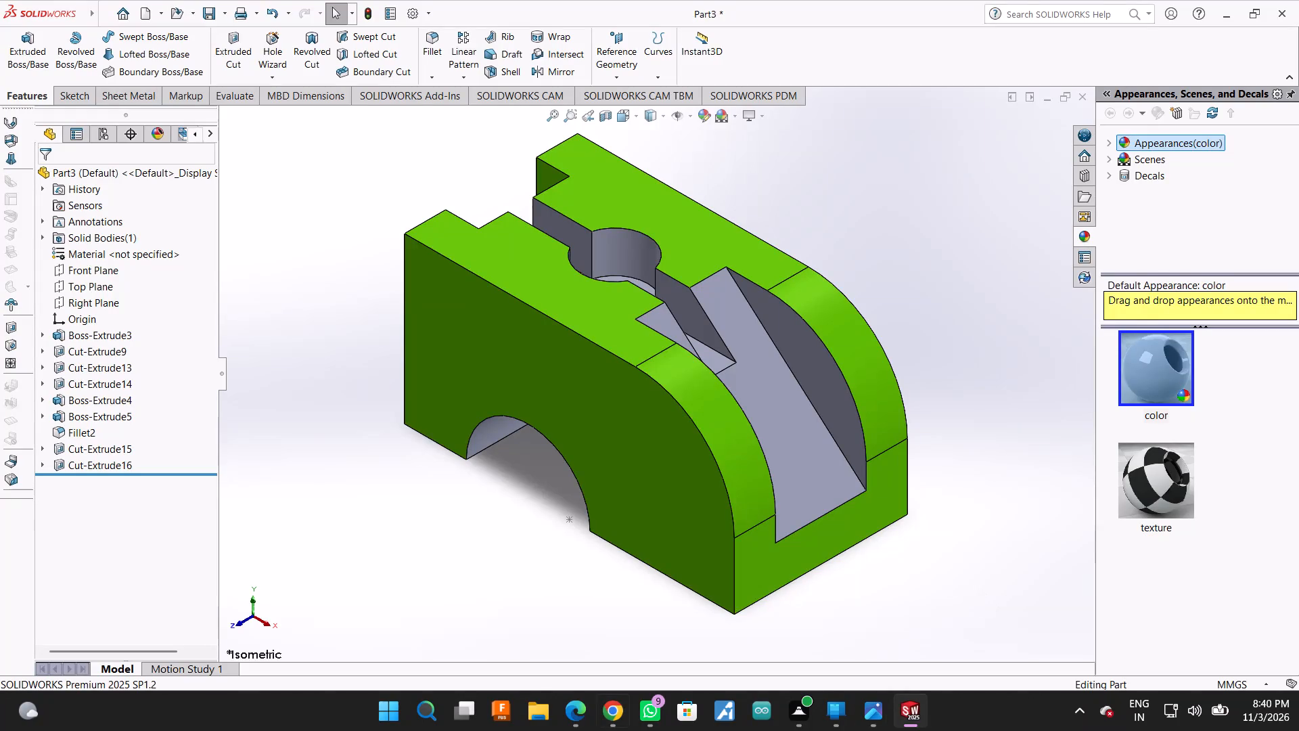
On the Front Plane, sketch the outer turn of an inward rectangular line spiral beside the block, about 213 mm tall and 300 mm wide.
click(63, 276)
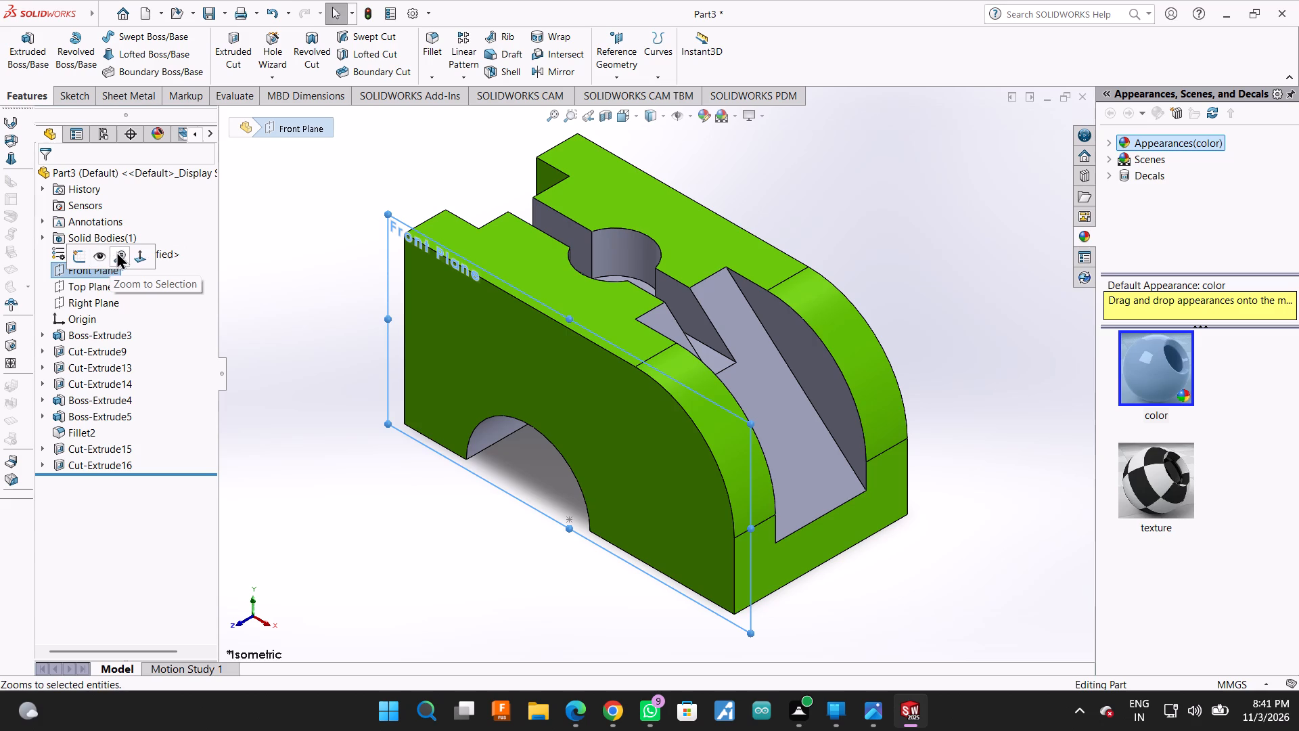
click(129, 254)
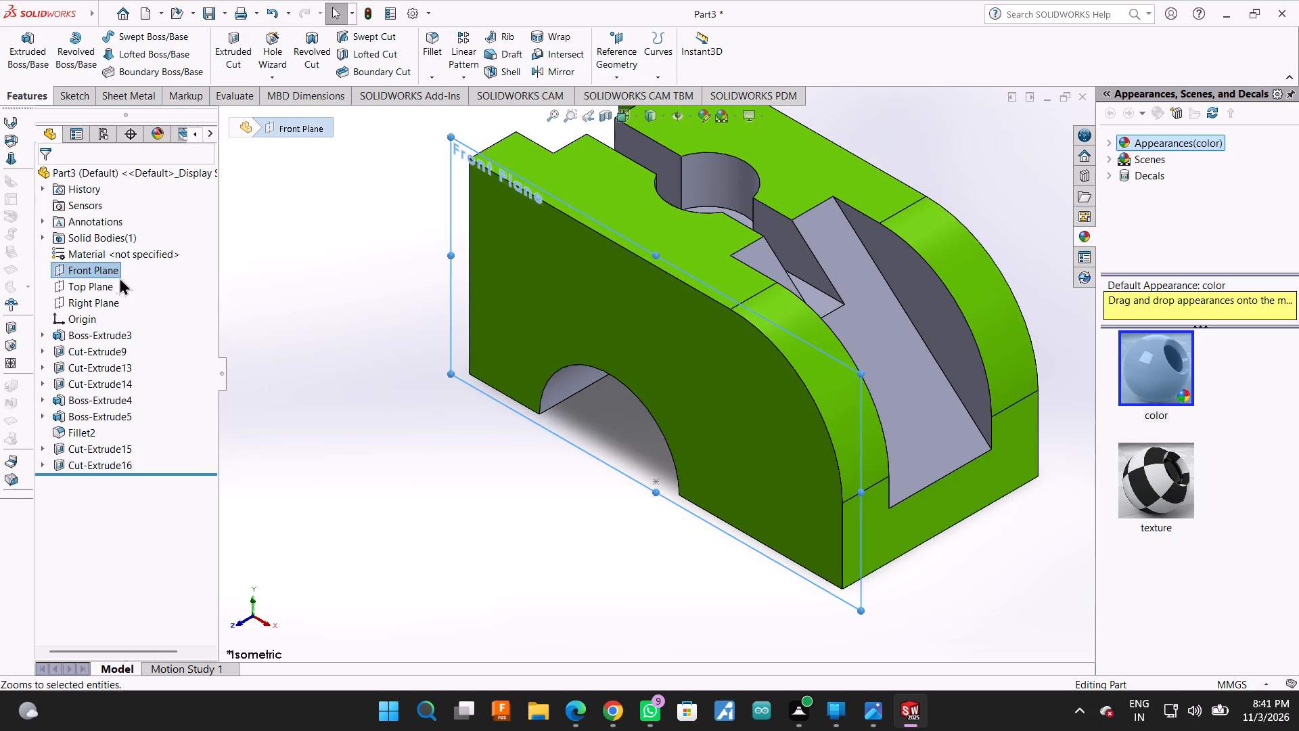
click(111, 274)
click(150, 276)
click(230, 258)
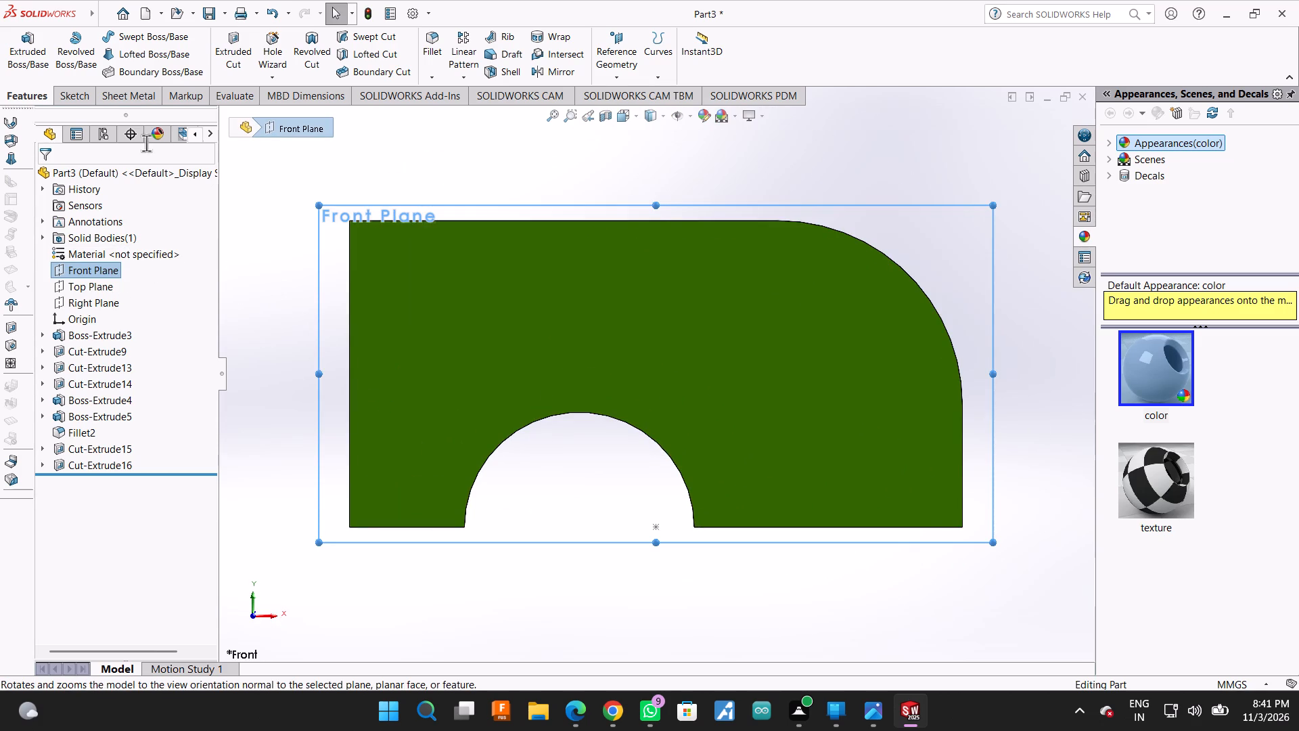
click(73, 99)
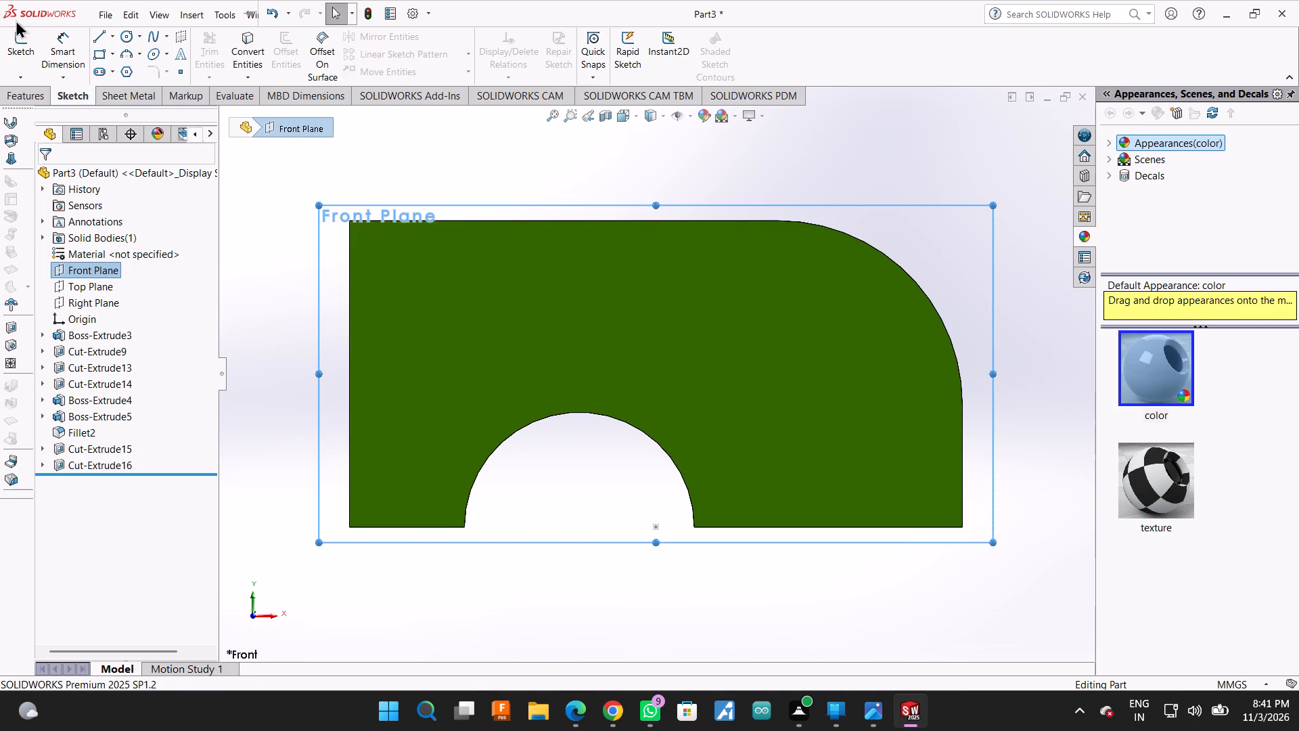
click(95, 38)
scroll(397, 330, up, 5)
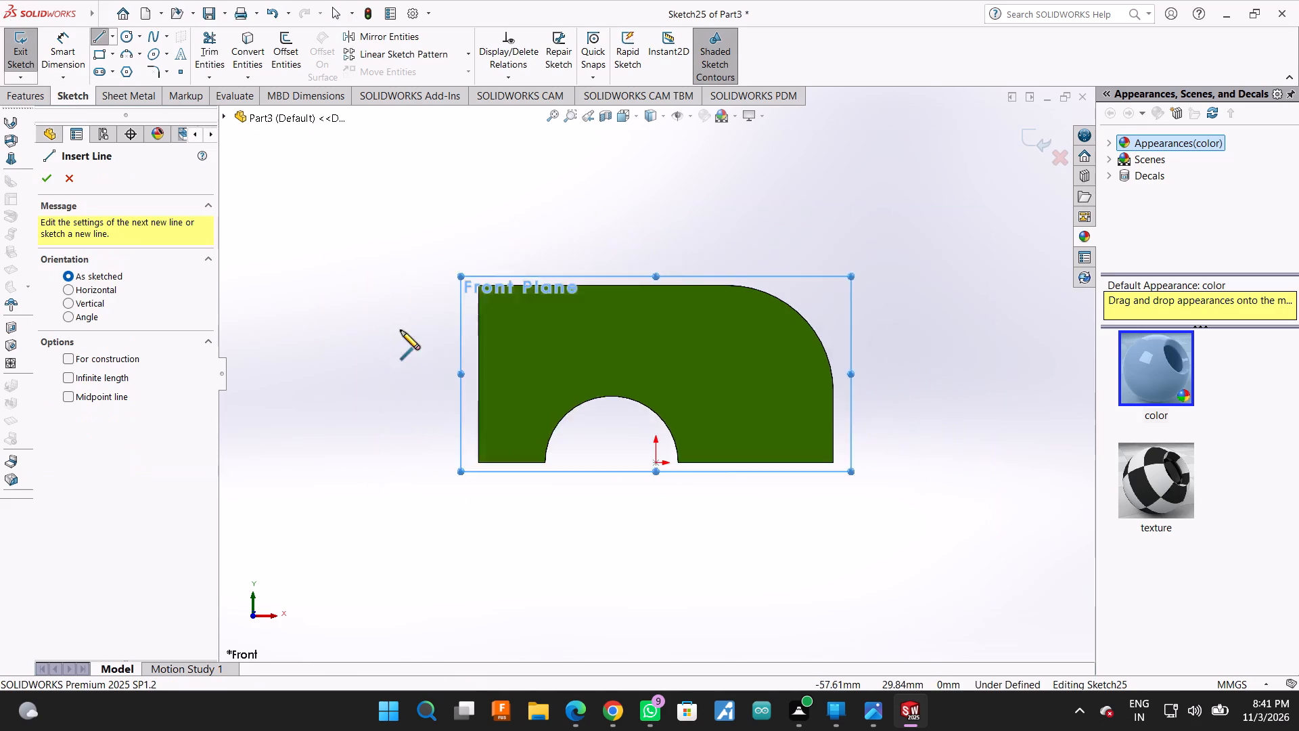
scroll(401, 330, up, 3)
scroll(713, 347, up, 2)
scroll(838, 394, up, 6)
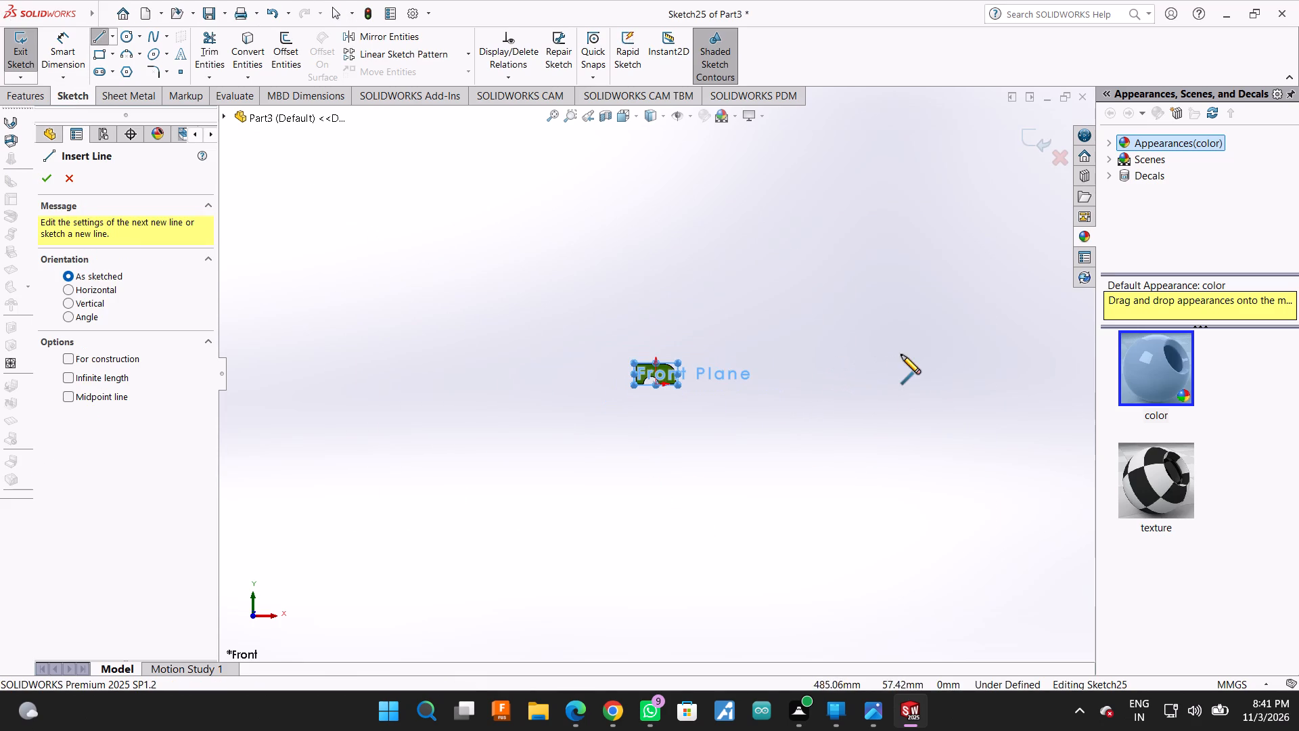
scroll(903, 355, down, 3)
scroll(676, 351, down, 3)
scroll(386, 484, down, 1)
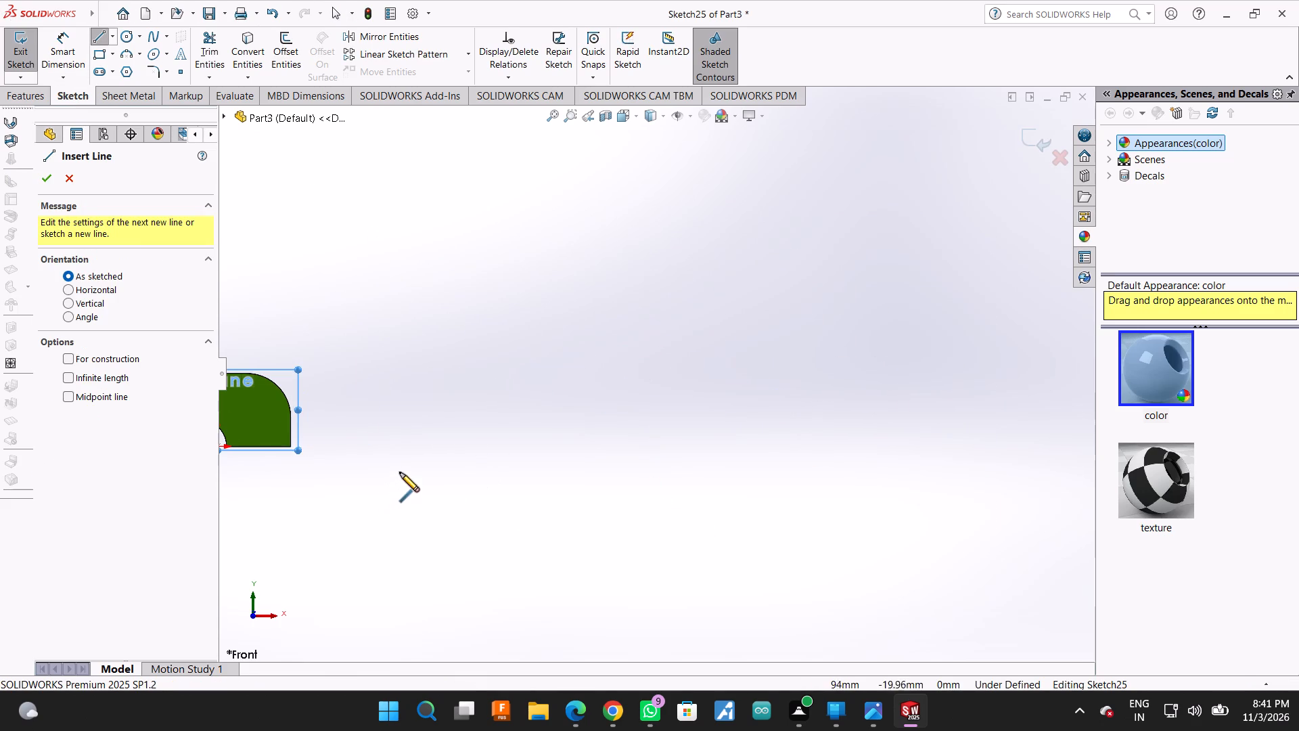
click(507, 228)
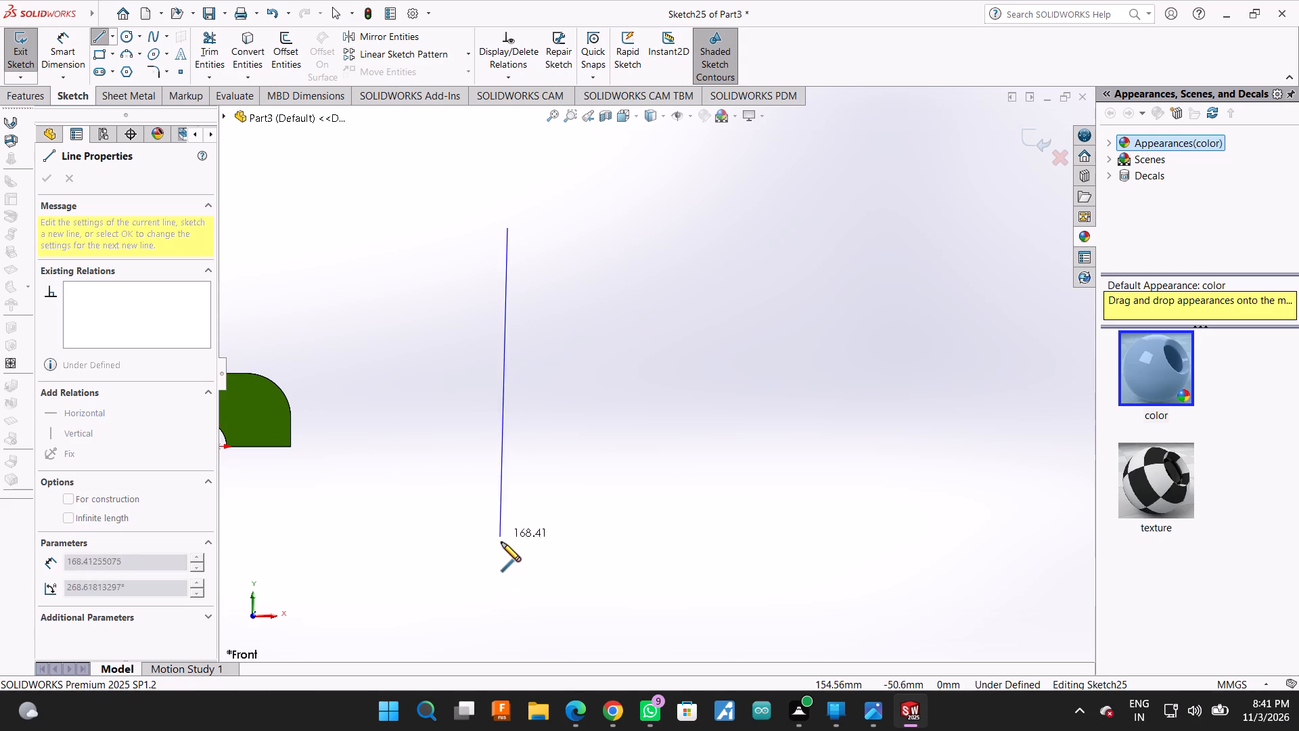
click(506, 619)
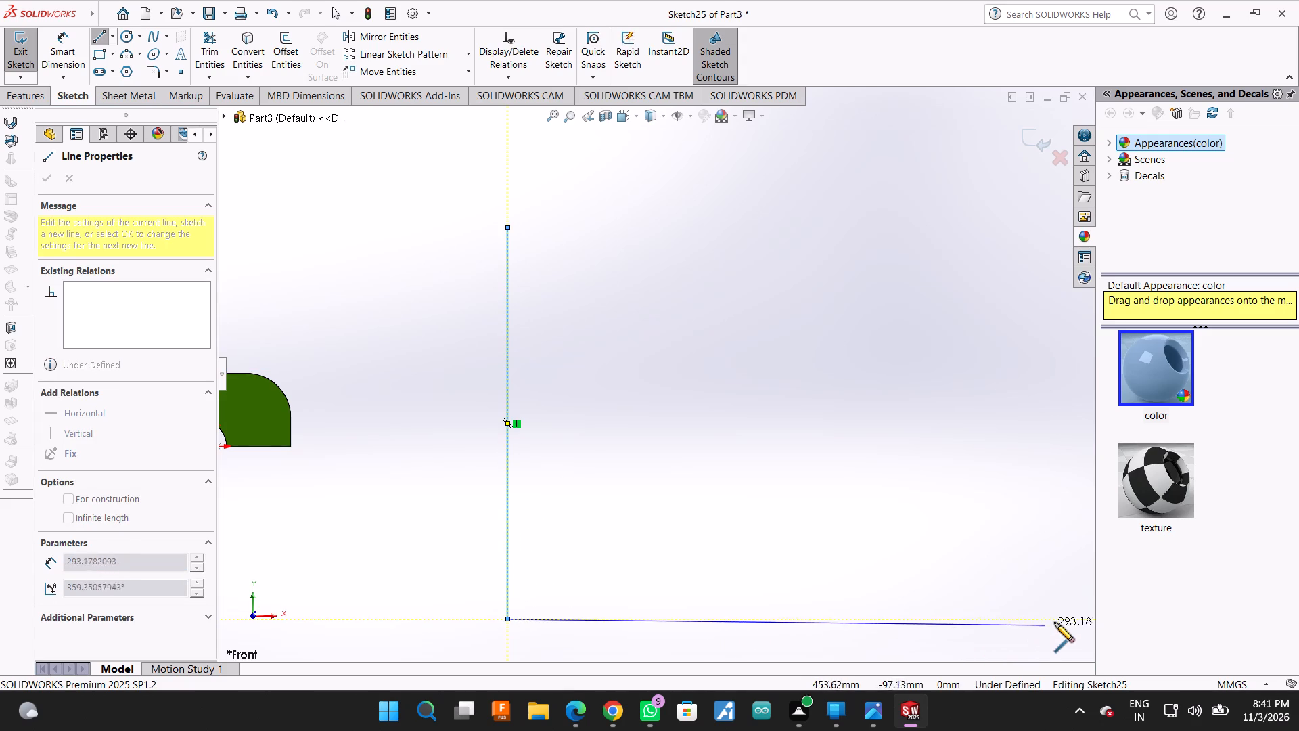
click(1059, 620)
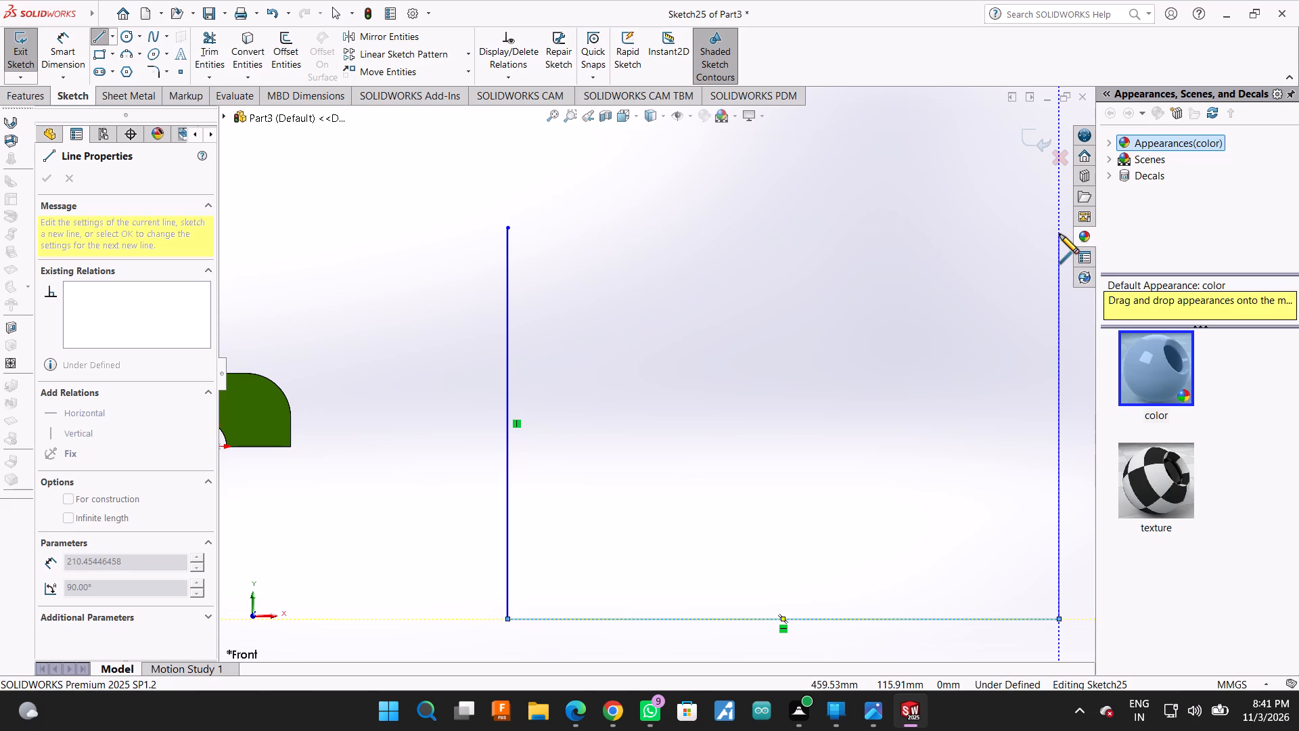
click(1059, 234)
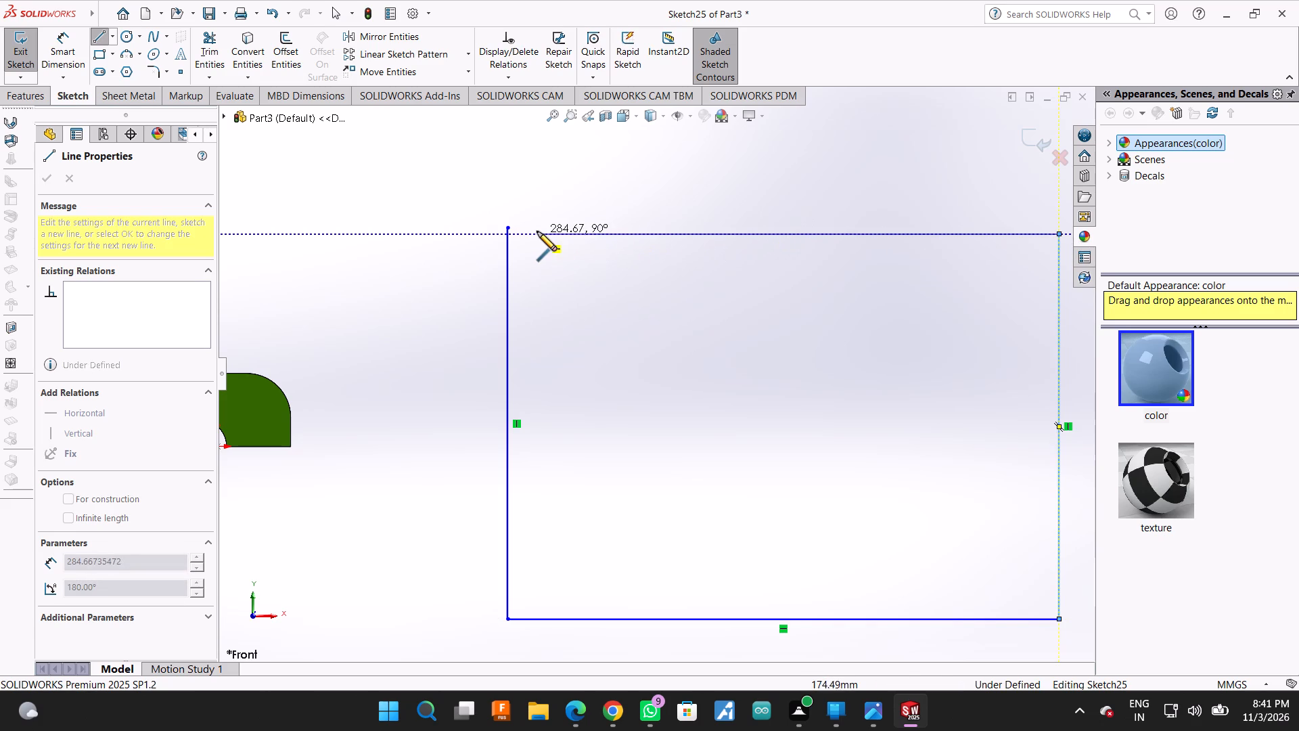
click(514, 237)
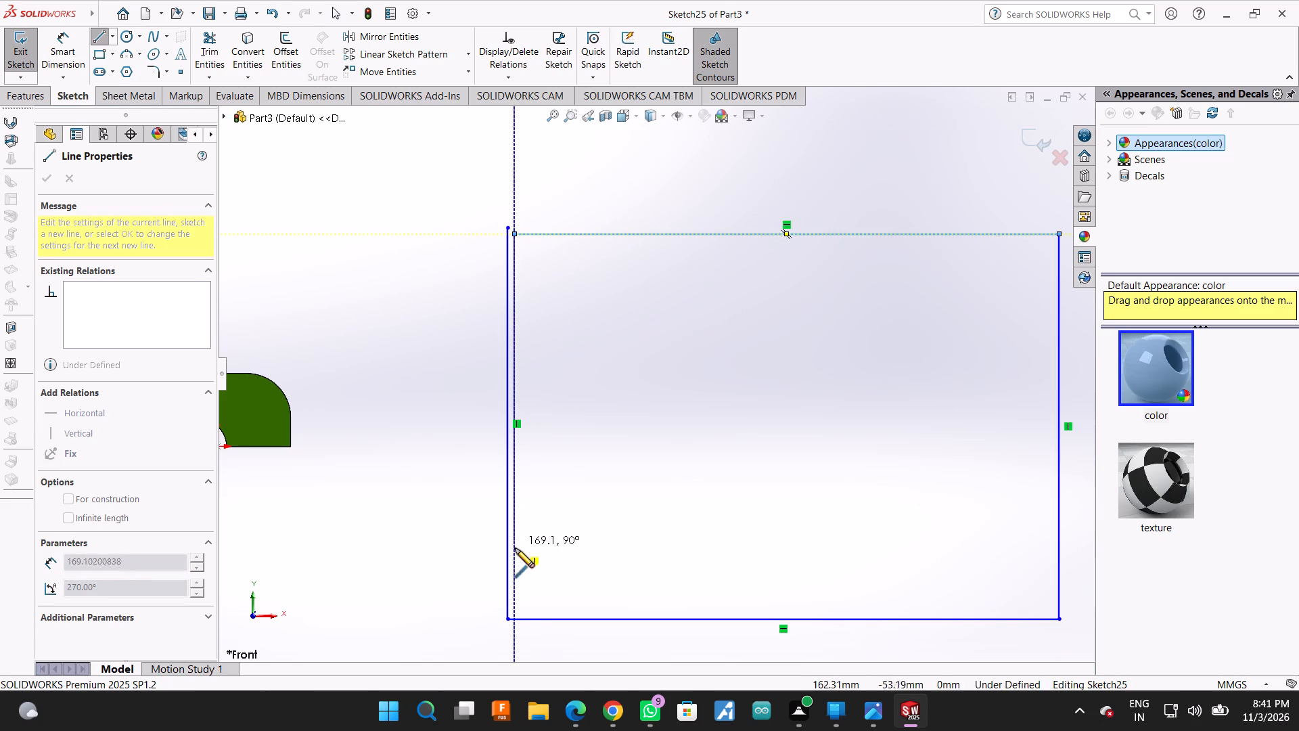
Continue the line chain inward with the spiral's second and third rectangular turns, starting with vertical lines about 205 mm and 195 mm long.
click(517, 611)
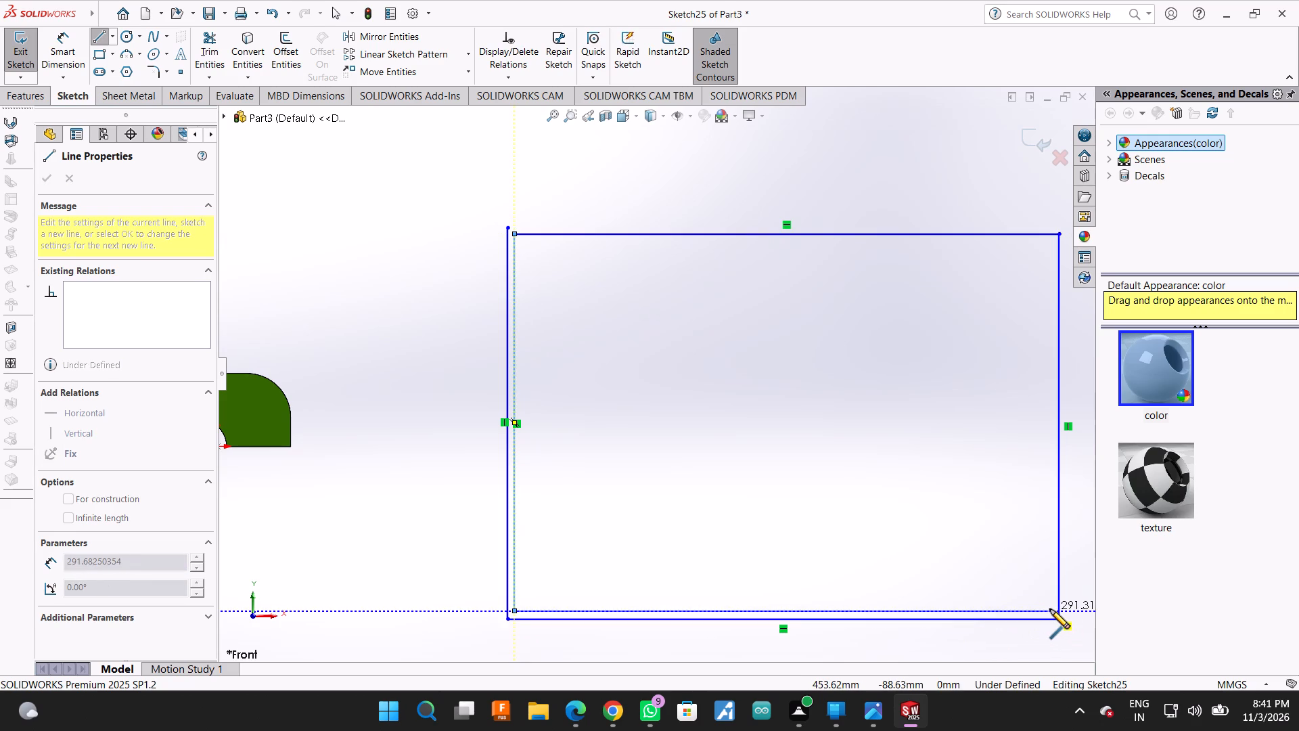
click(1049, 611)
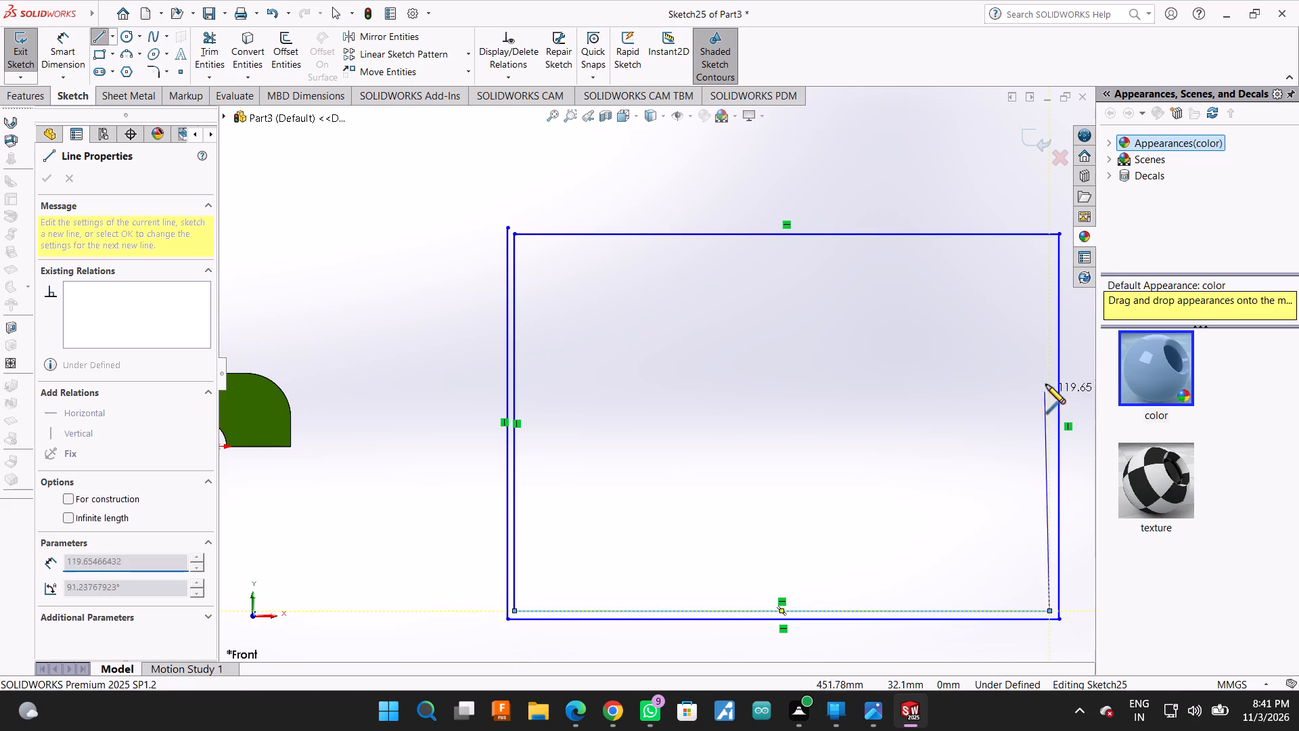
click(1048, 242)
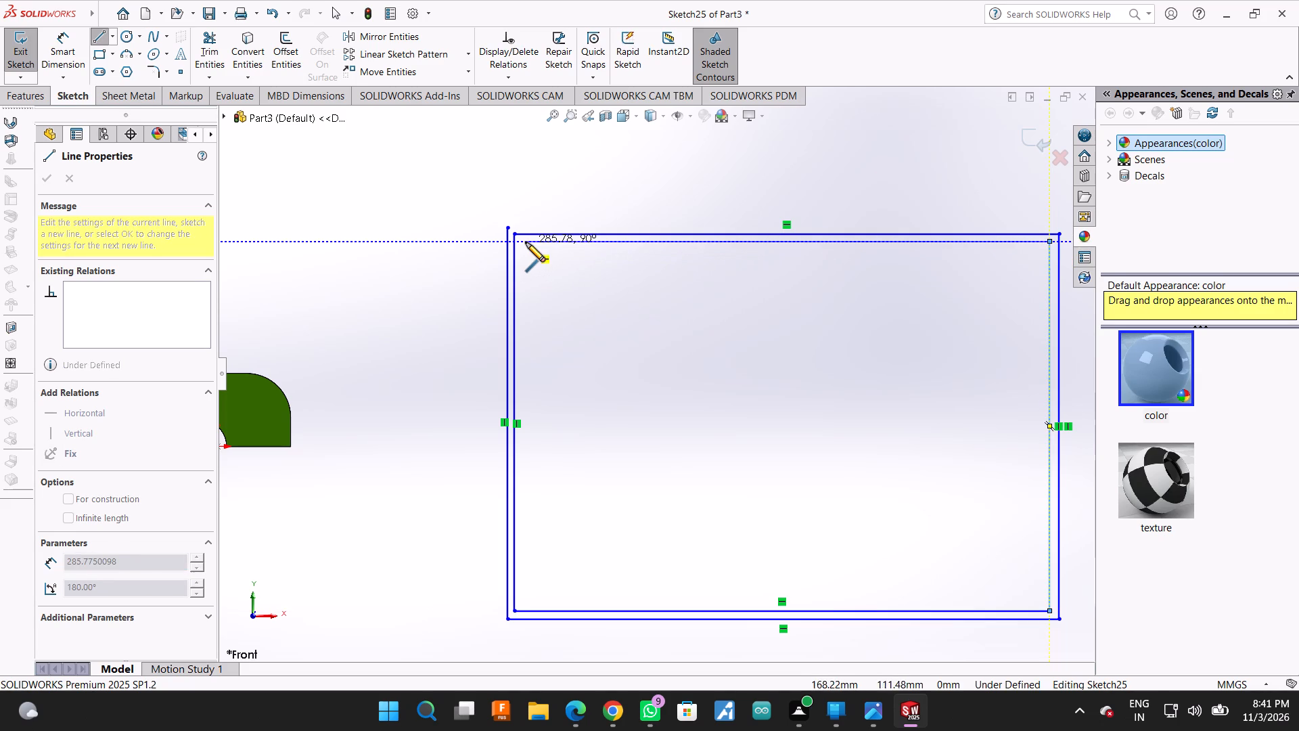
click(521, 243)
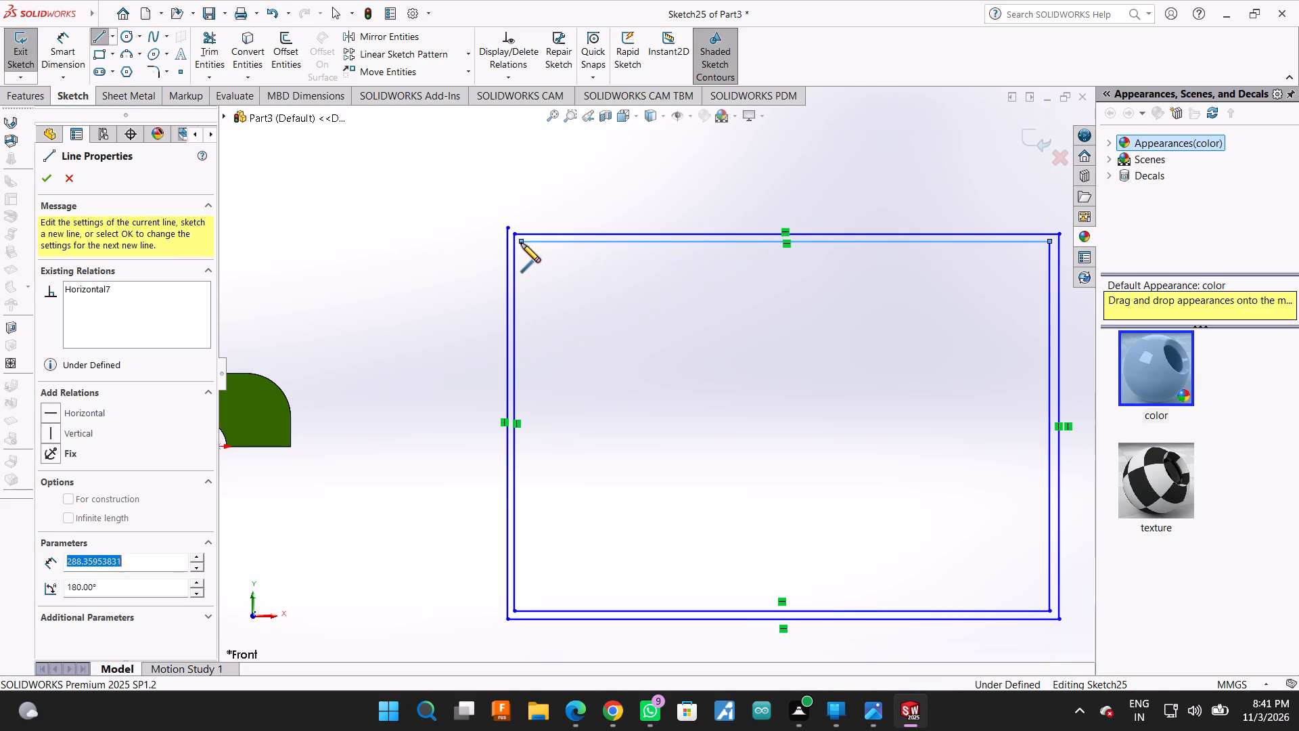
click(523, 600)
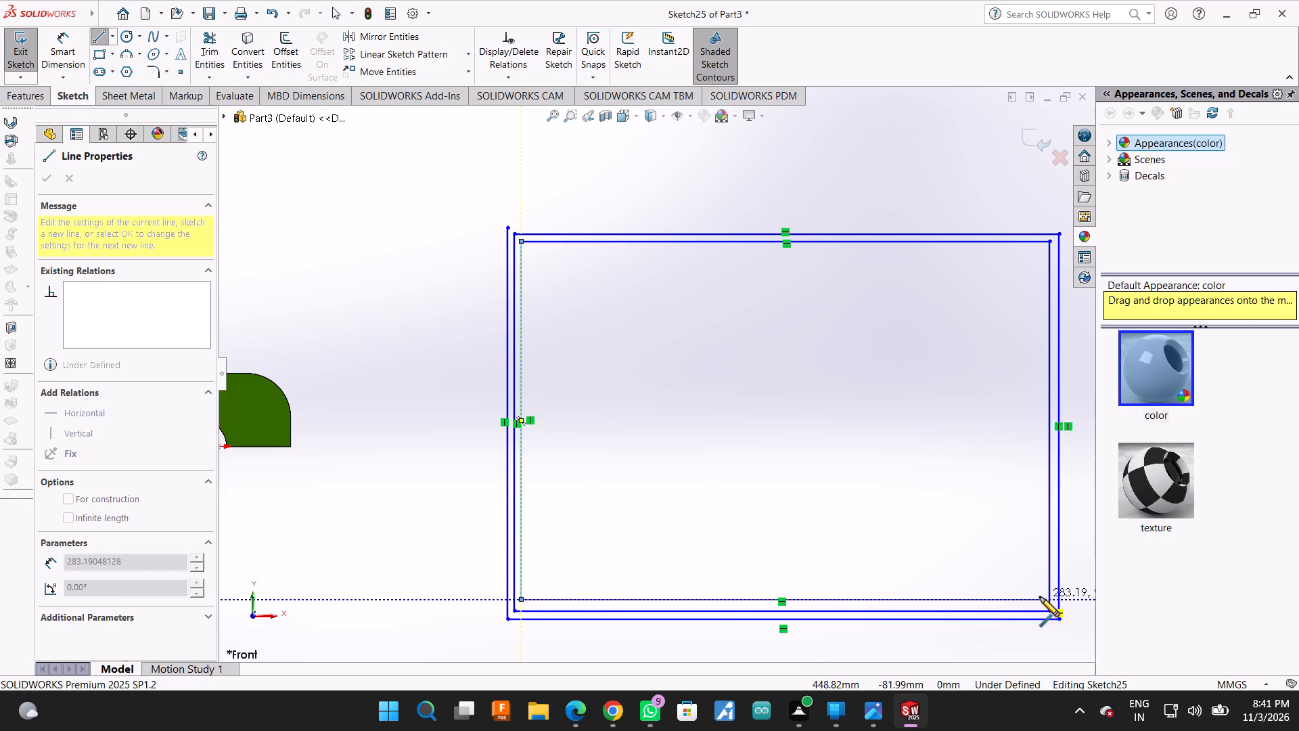
click(1040, 597)
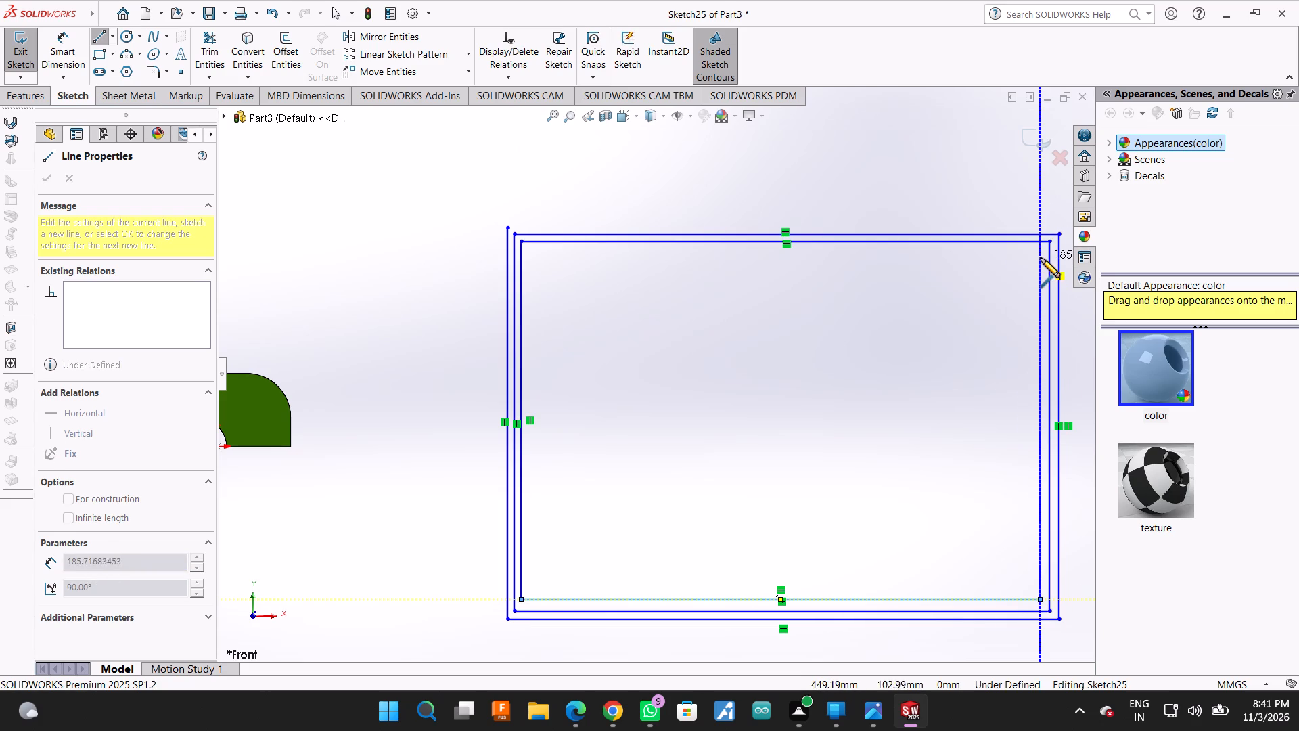
click(1041, 252)
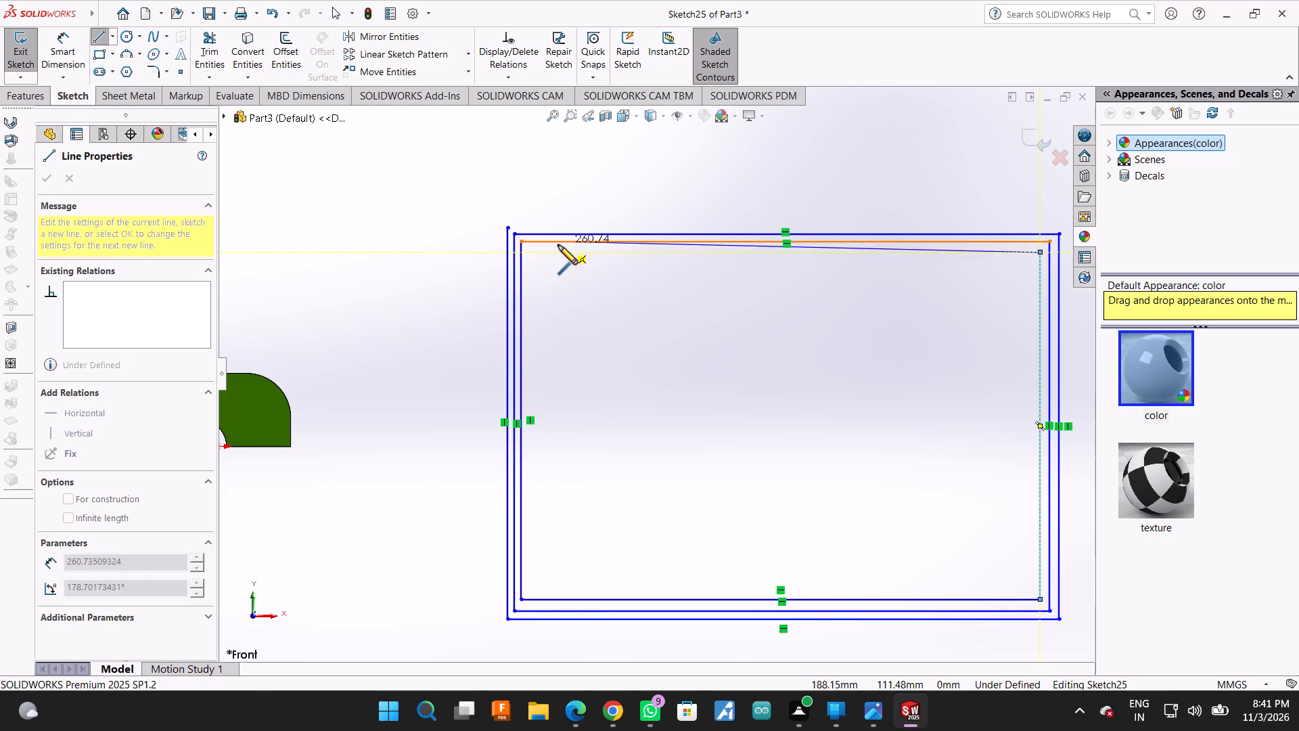
click(529, 256)
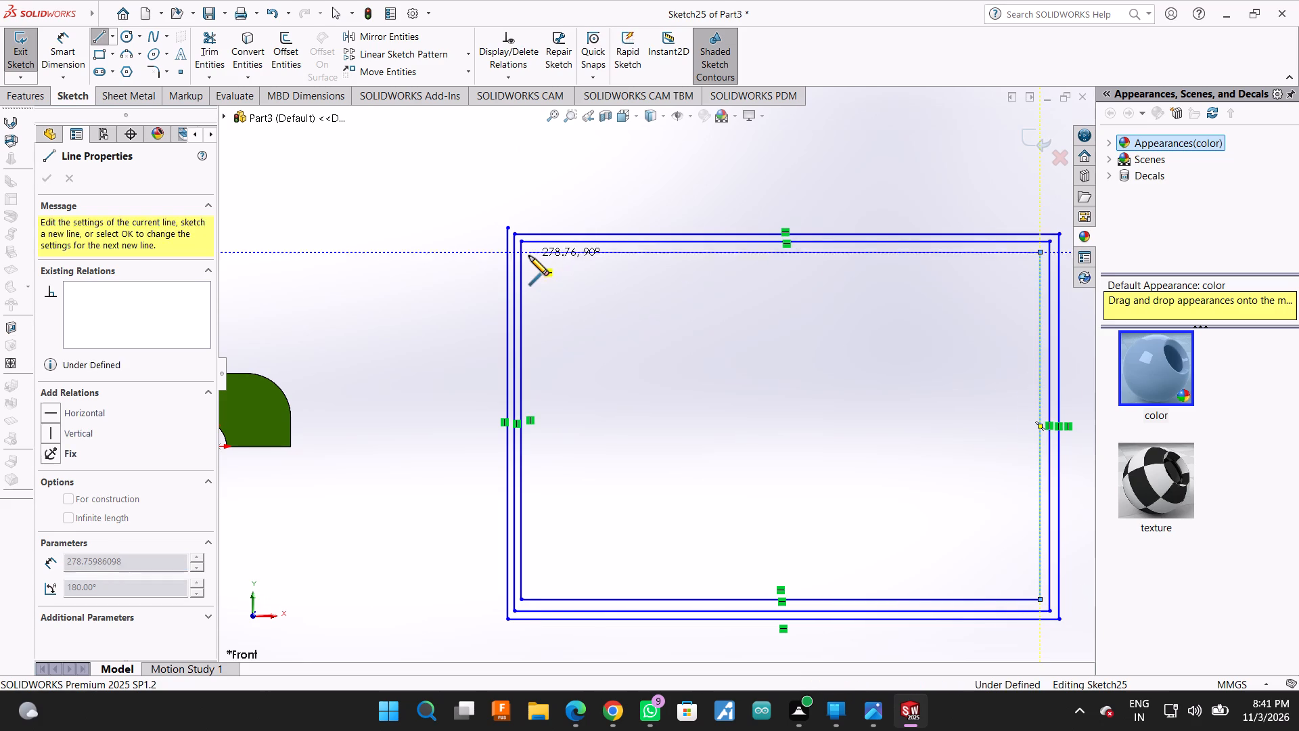
Add the spiral's fourth and fifth rectangular turns inside the previous ones, starting with vertical lines about 184 mm and 168 mm long.
click(528, 589)
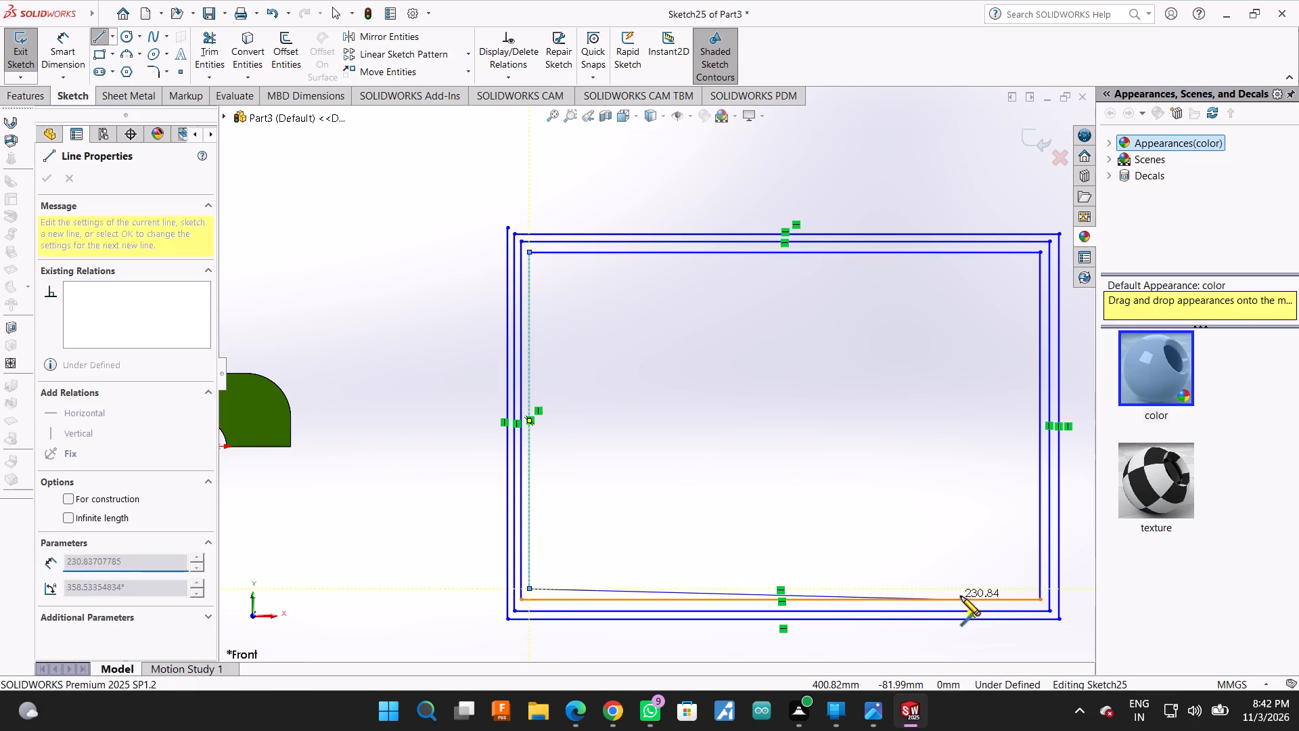
click(1028, 588)
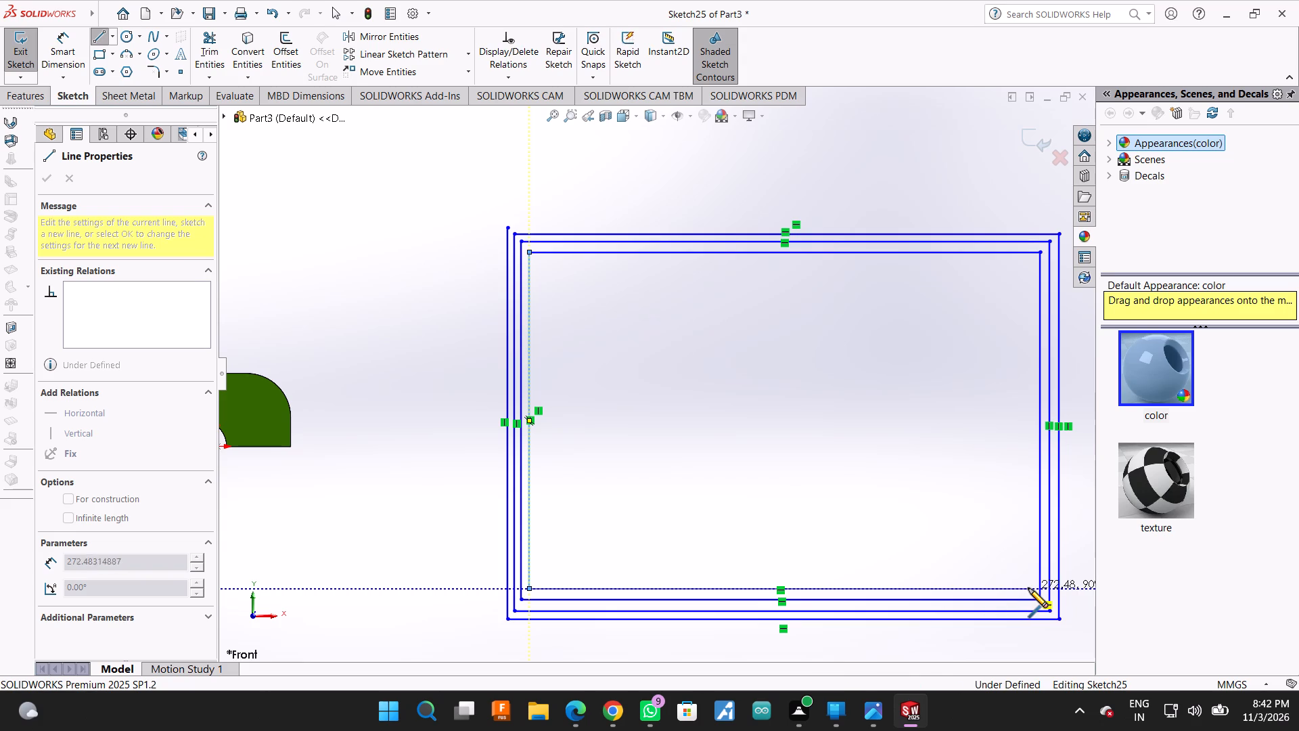
click(1031, 268)
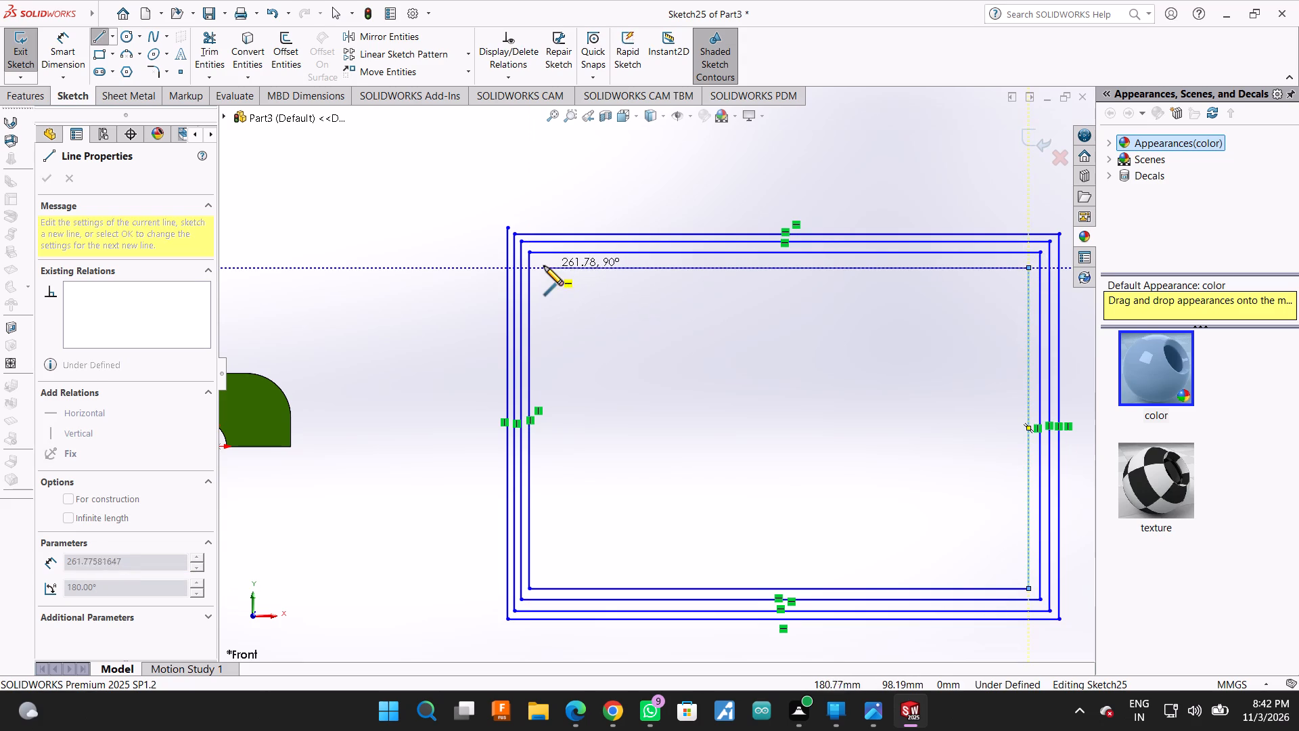
click(537, 266)
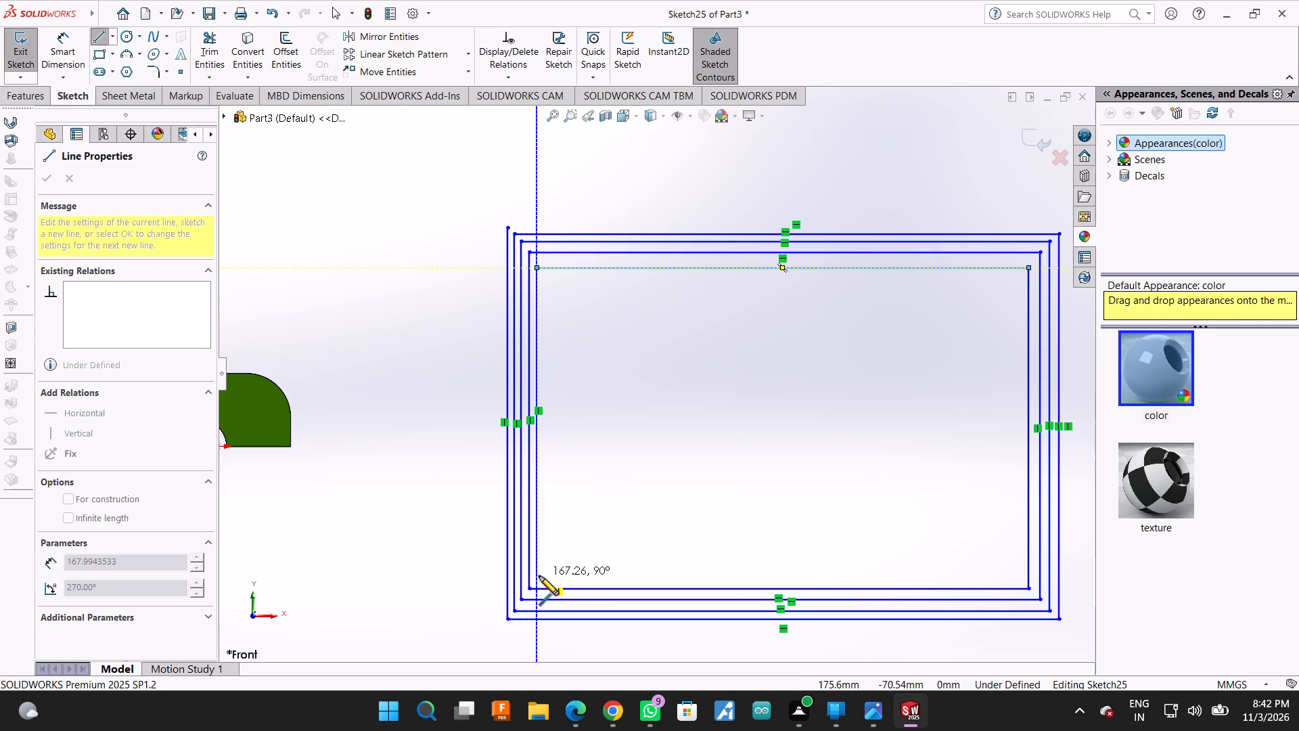
click(539, 576)
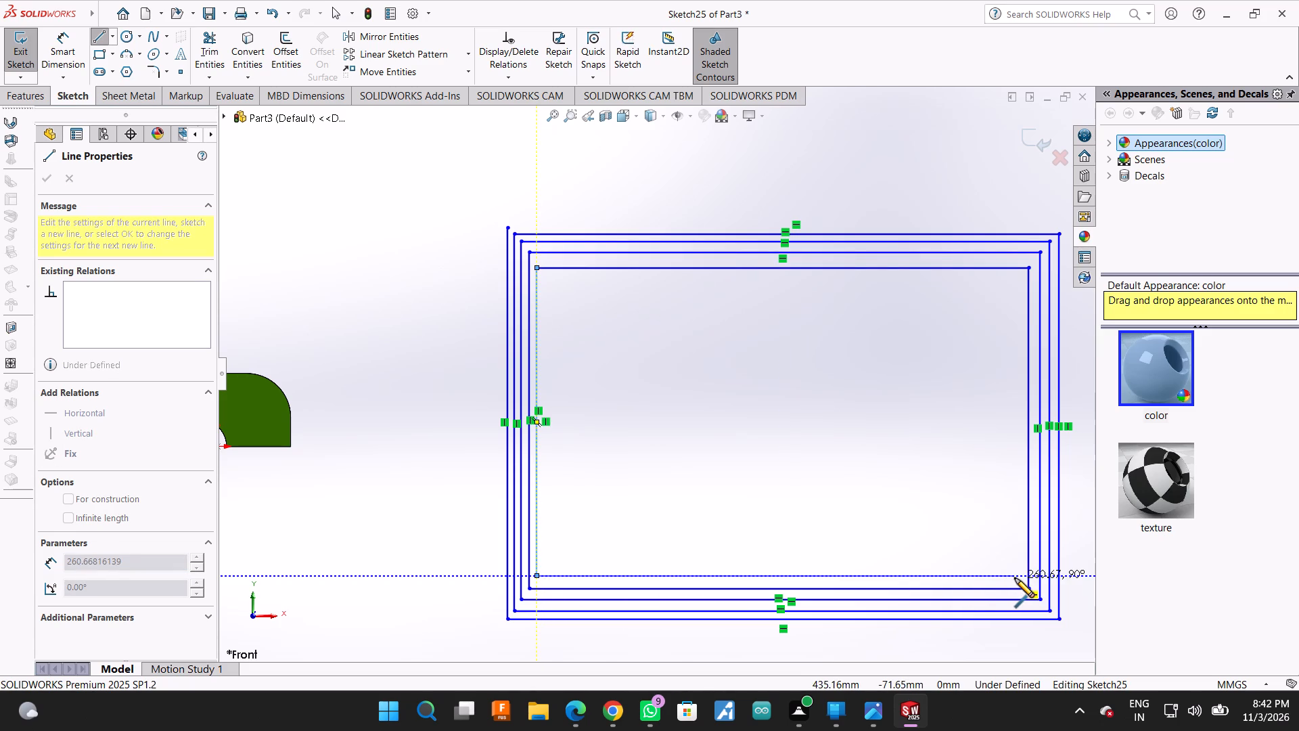
click(1015, 578)
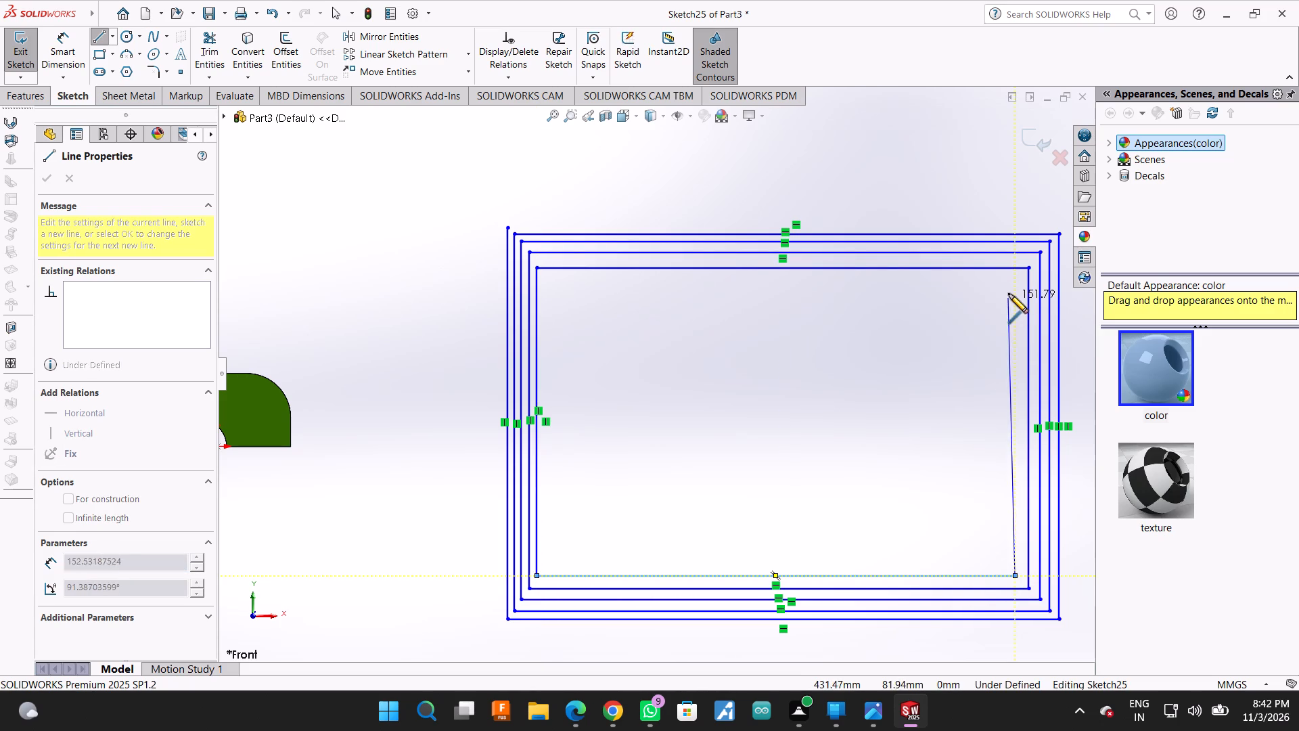
click(1013, 282)
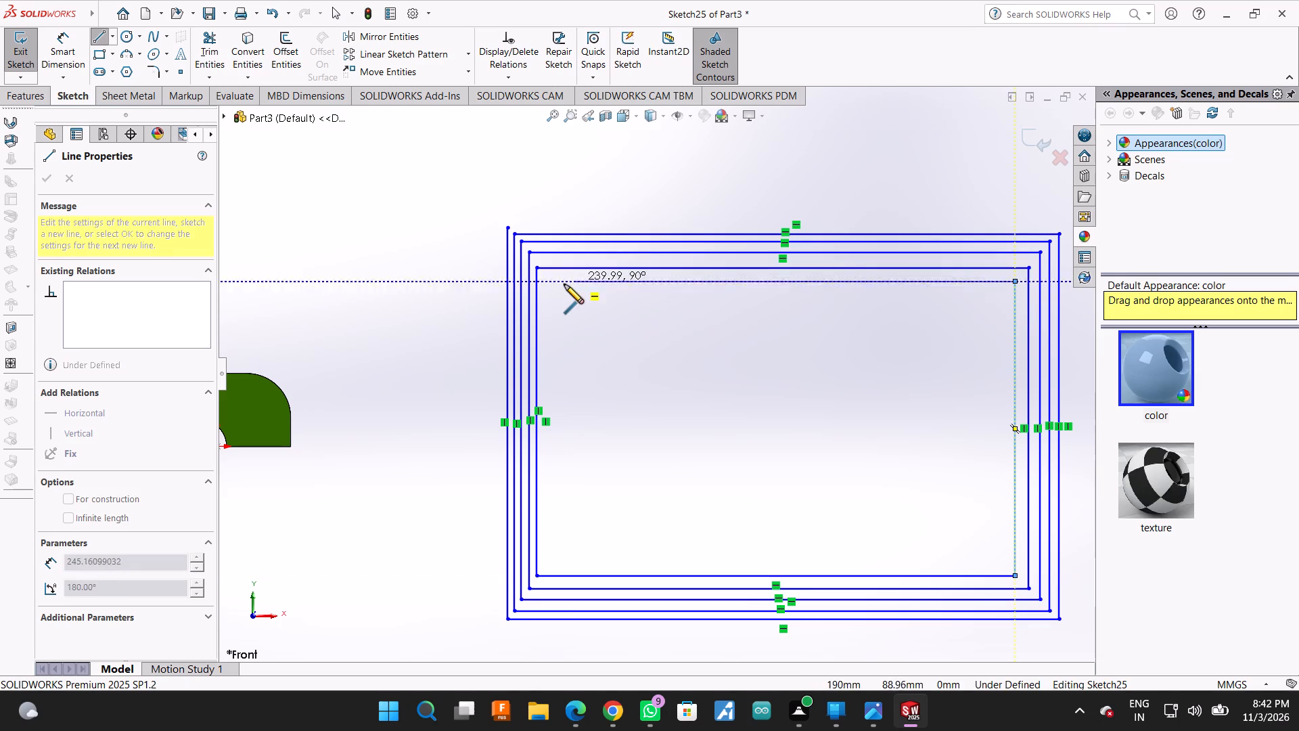
click(543, 281)
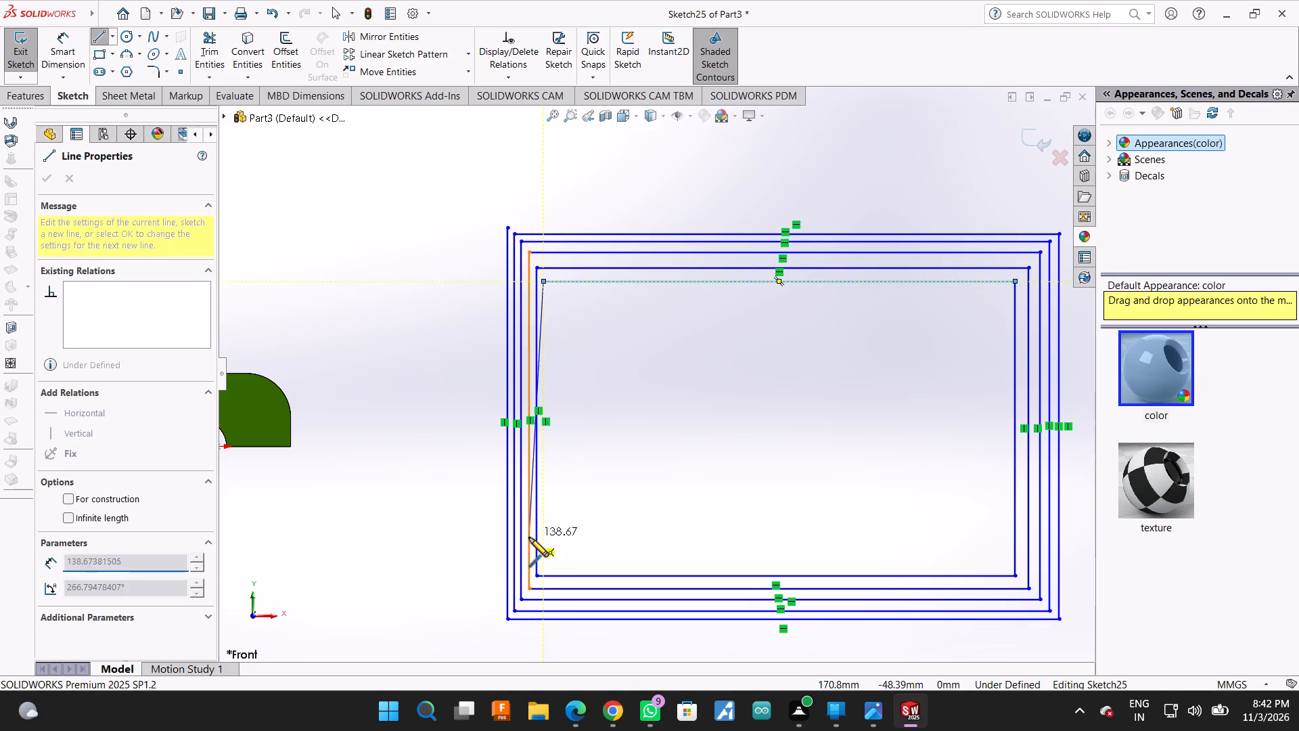
Continue the line chain inward with the spiral's sixth and seventh rectangular turns, with lower horizontal lines about 254 mm and 242 mm long.
click(547, 557)
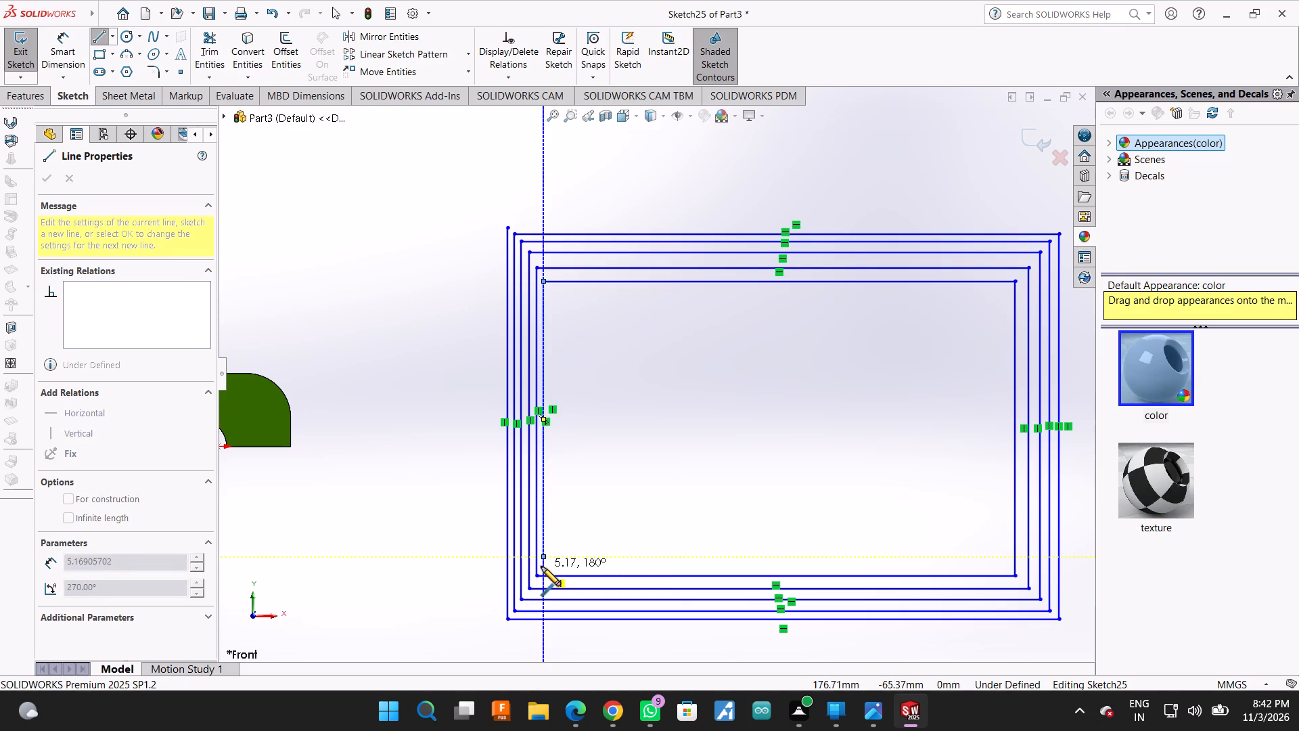
click(541, 567)
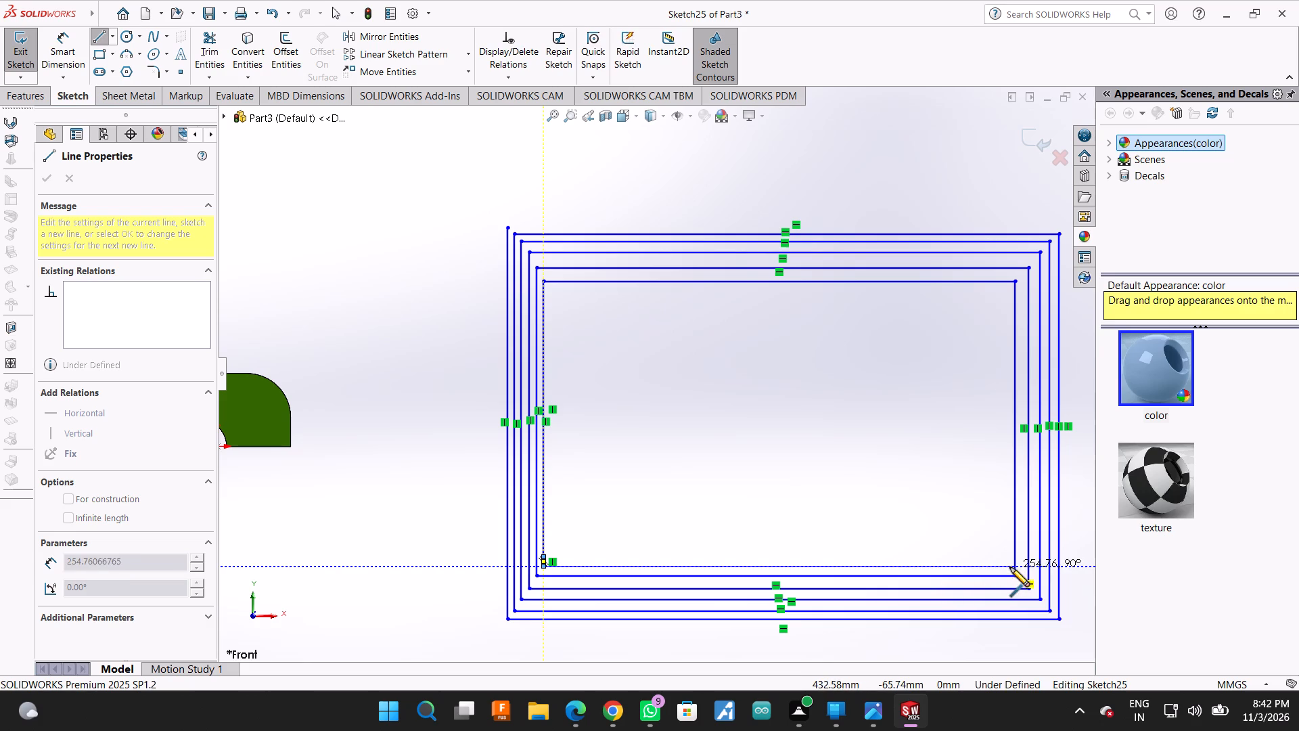
click(1009, 569)
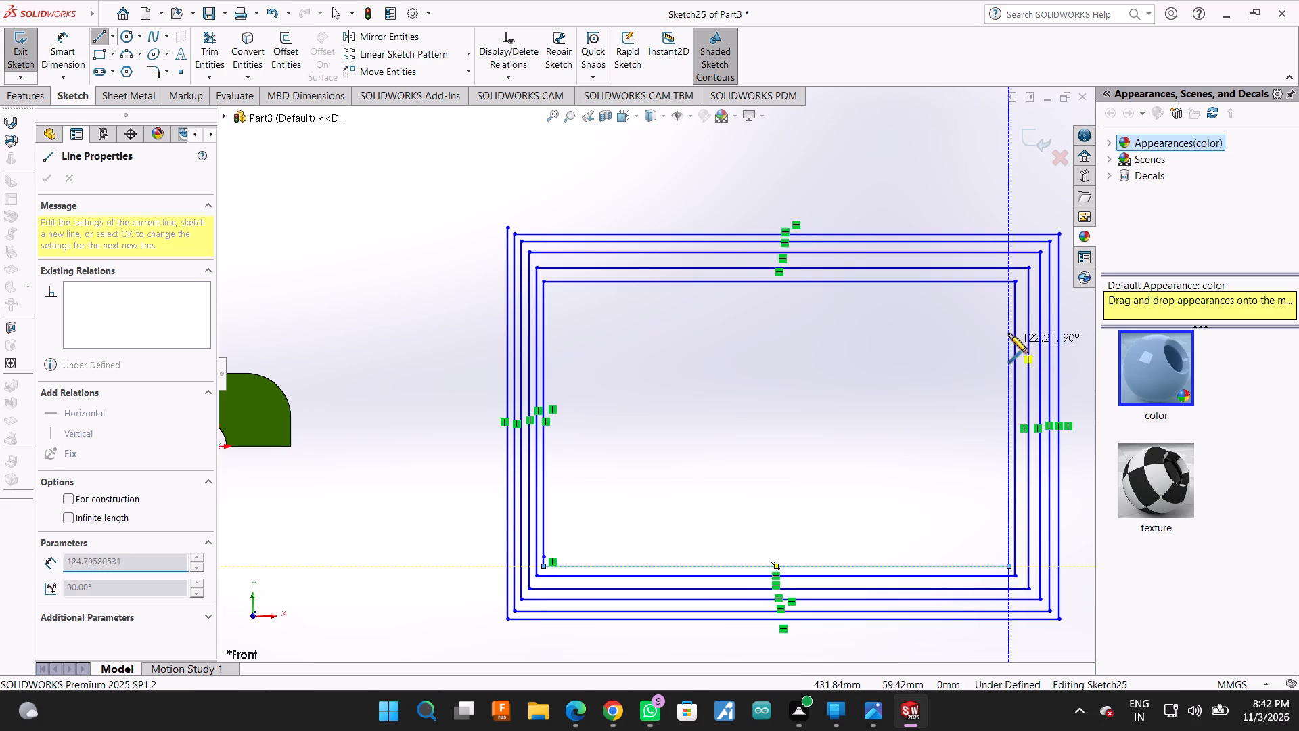
click(1008, 290)
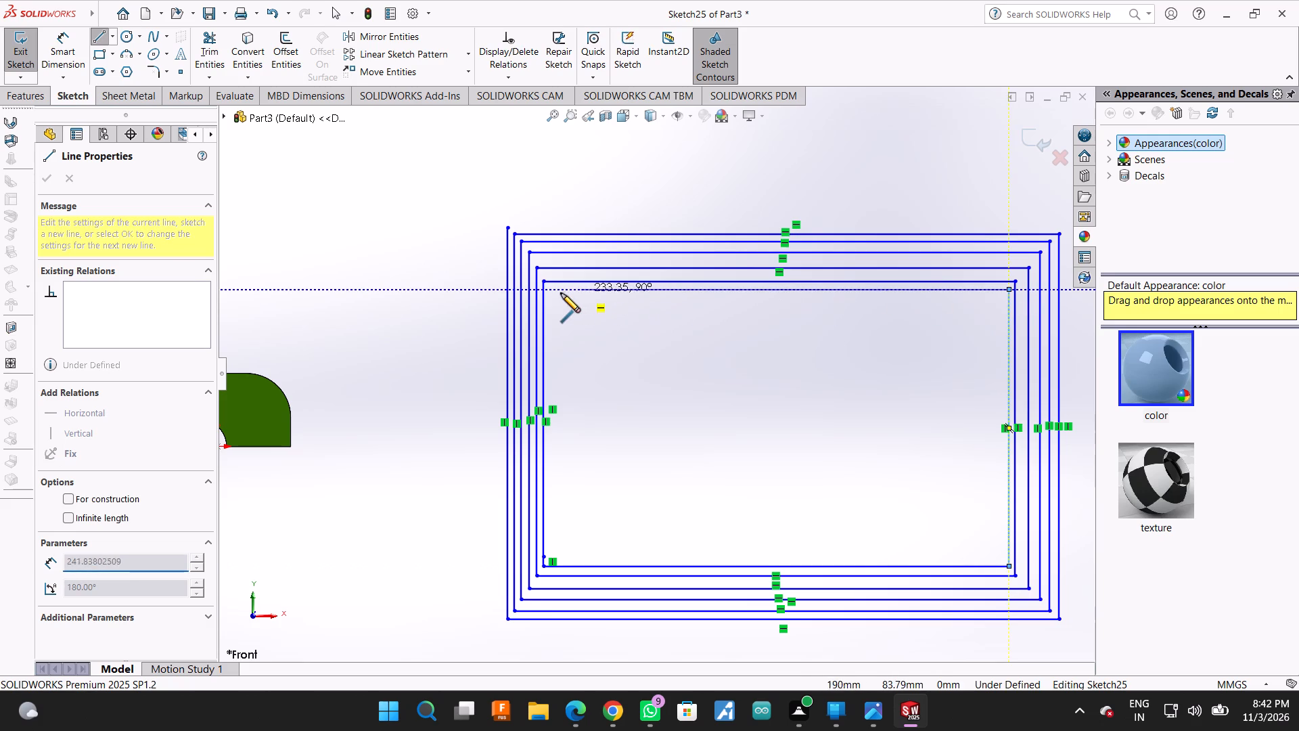
click(553, 292)
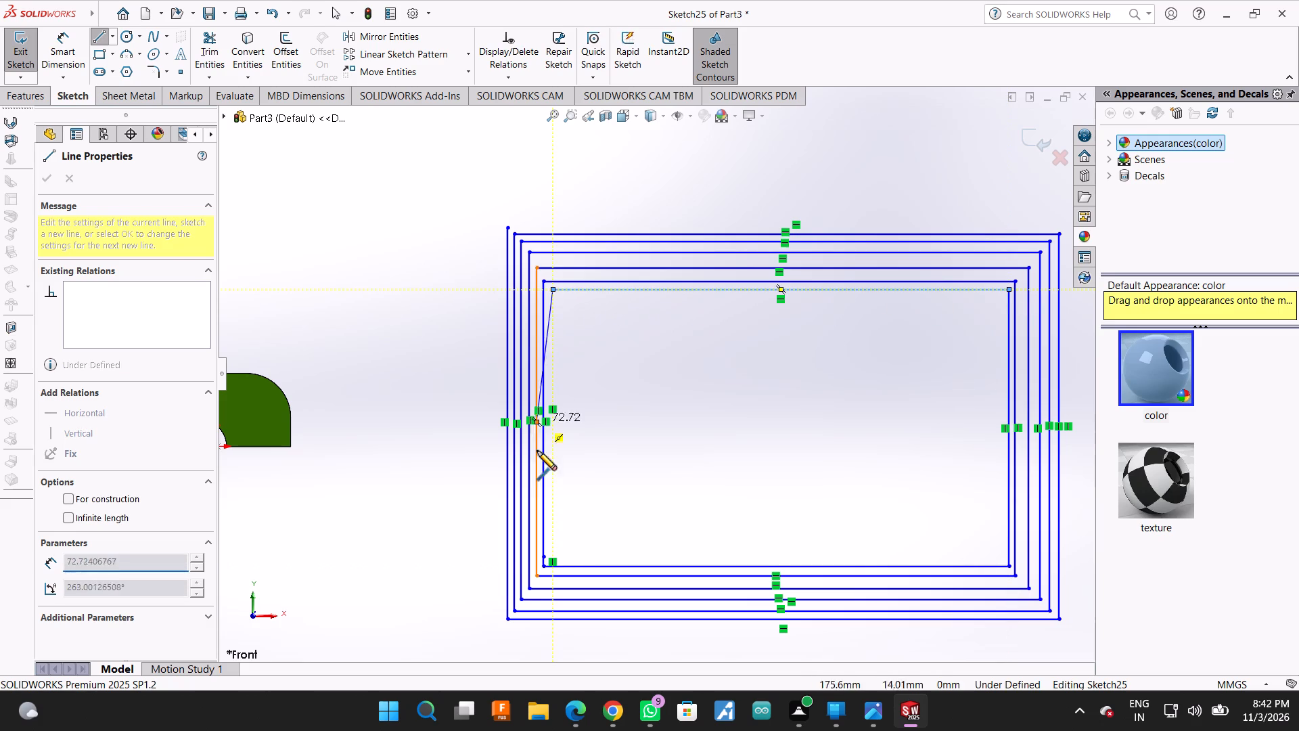
click(550, 547)
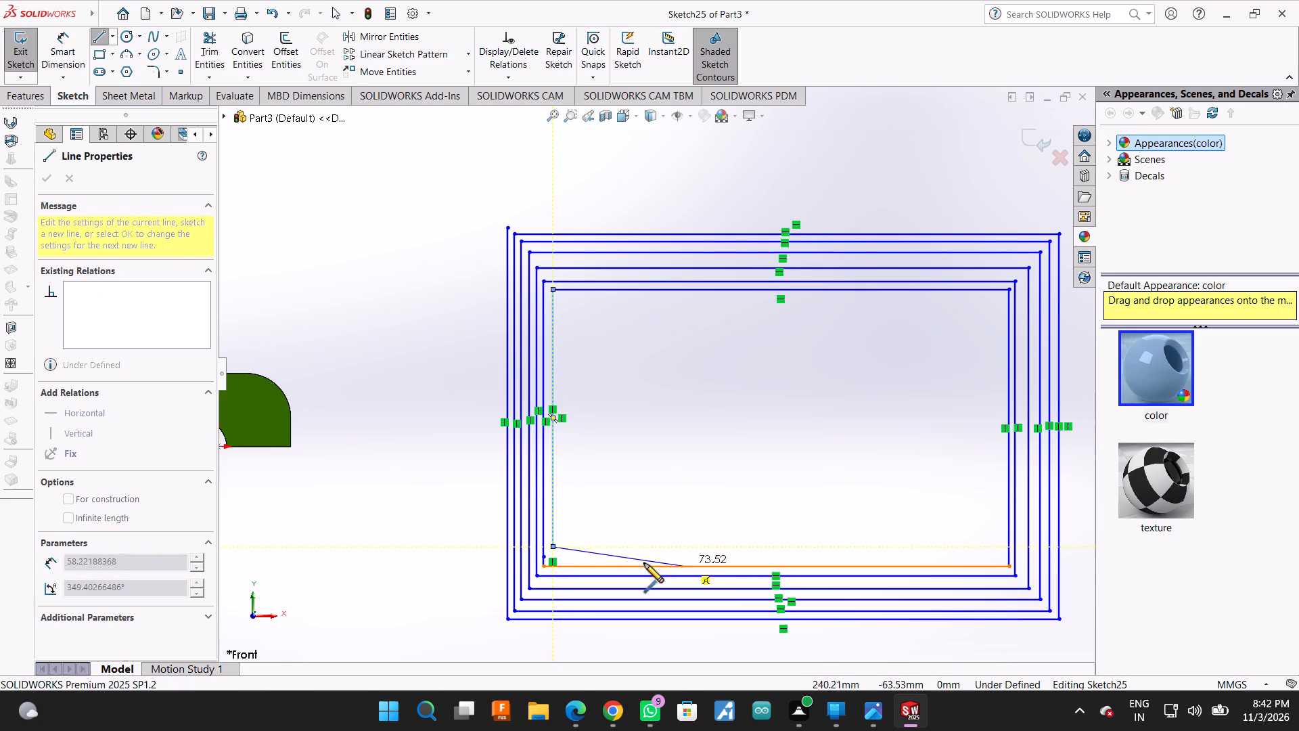
scroll(566, 555, down, 2)
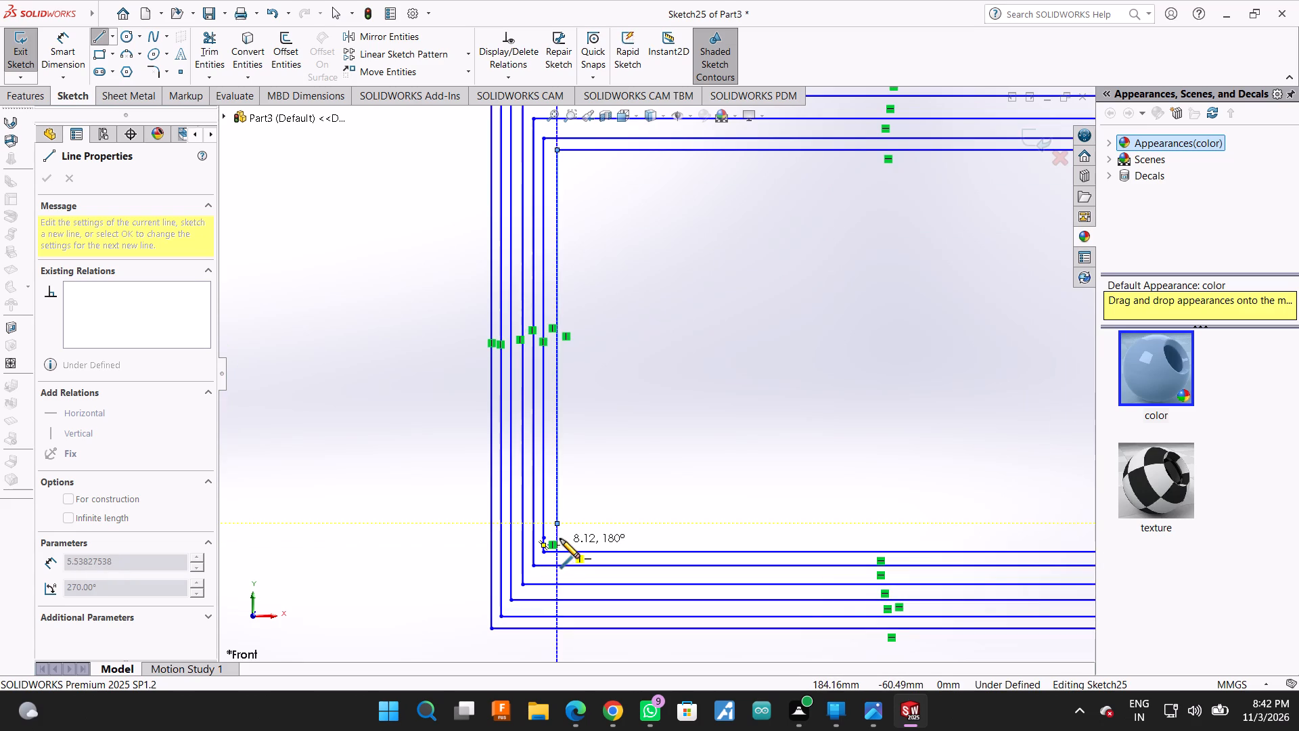
click(560, 539)
scroll(693, 604, up, 5)
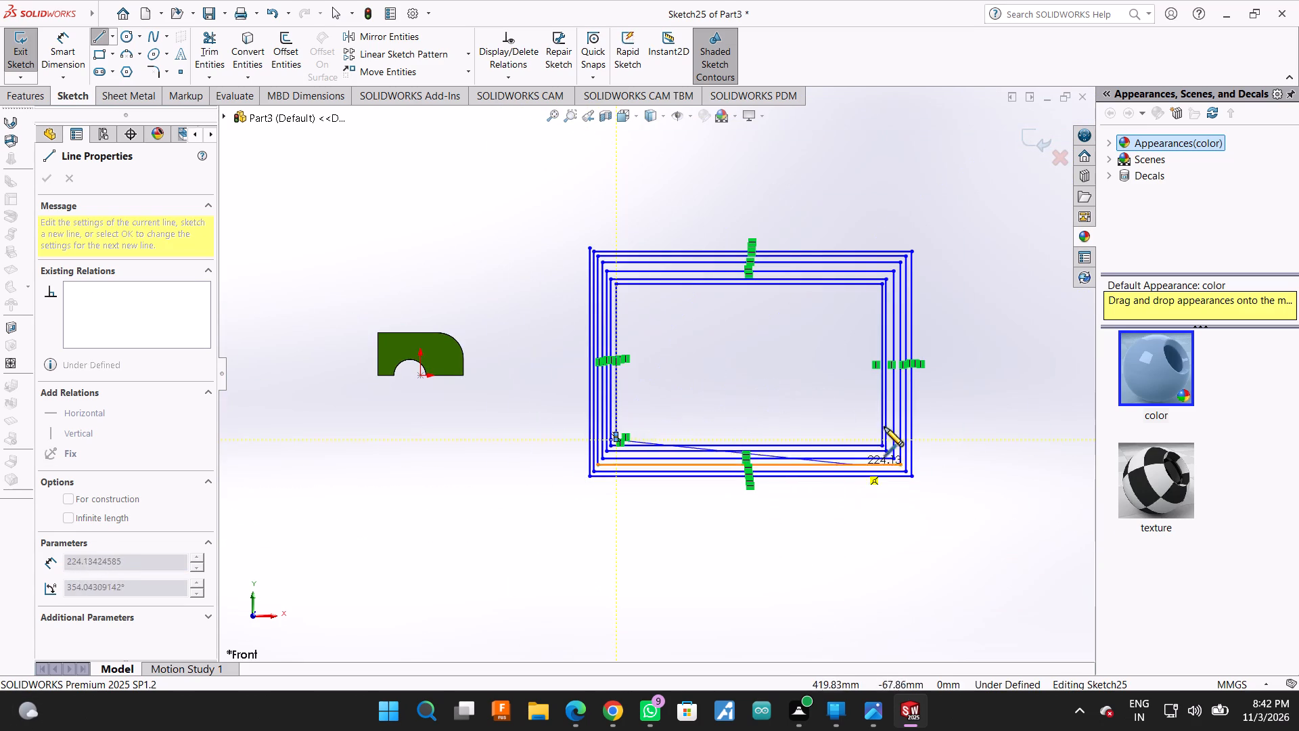
scroll(887, 424, down, 2)
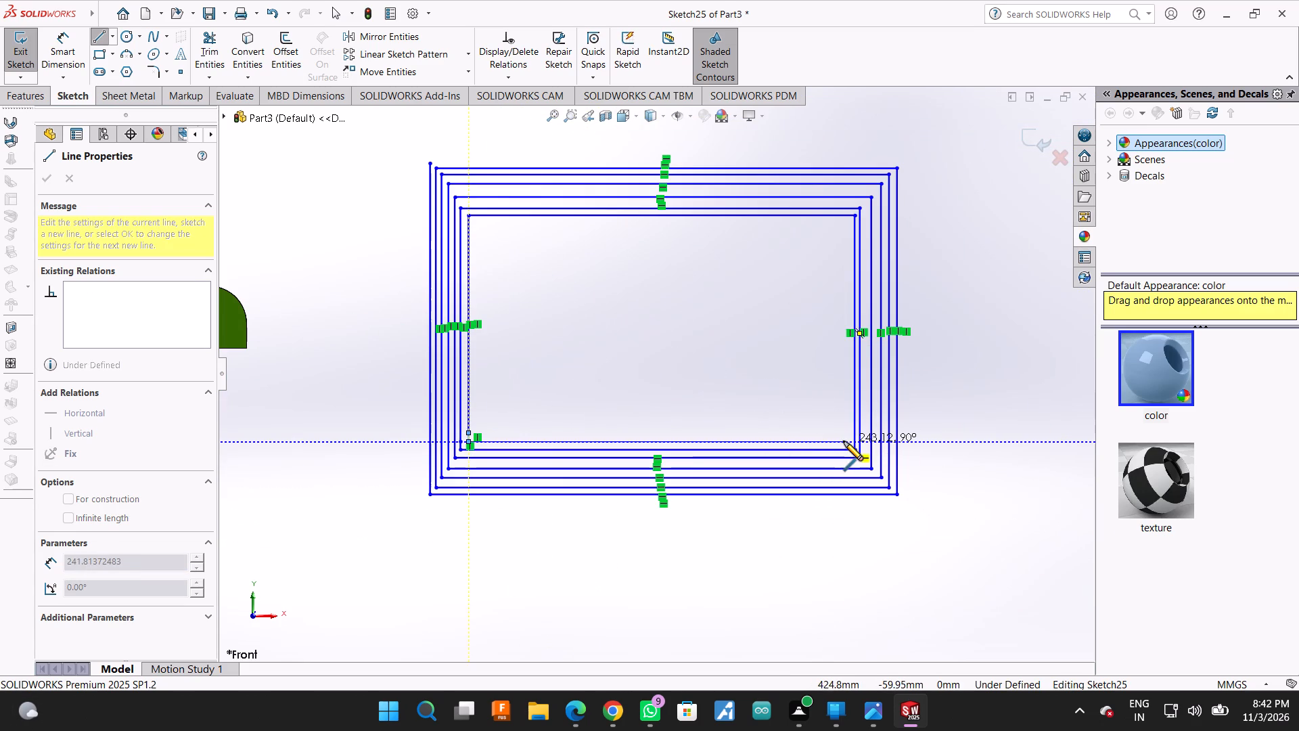
click(844, 441)
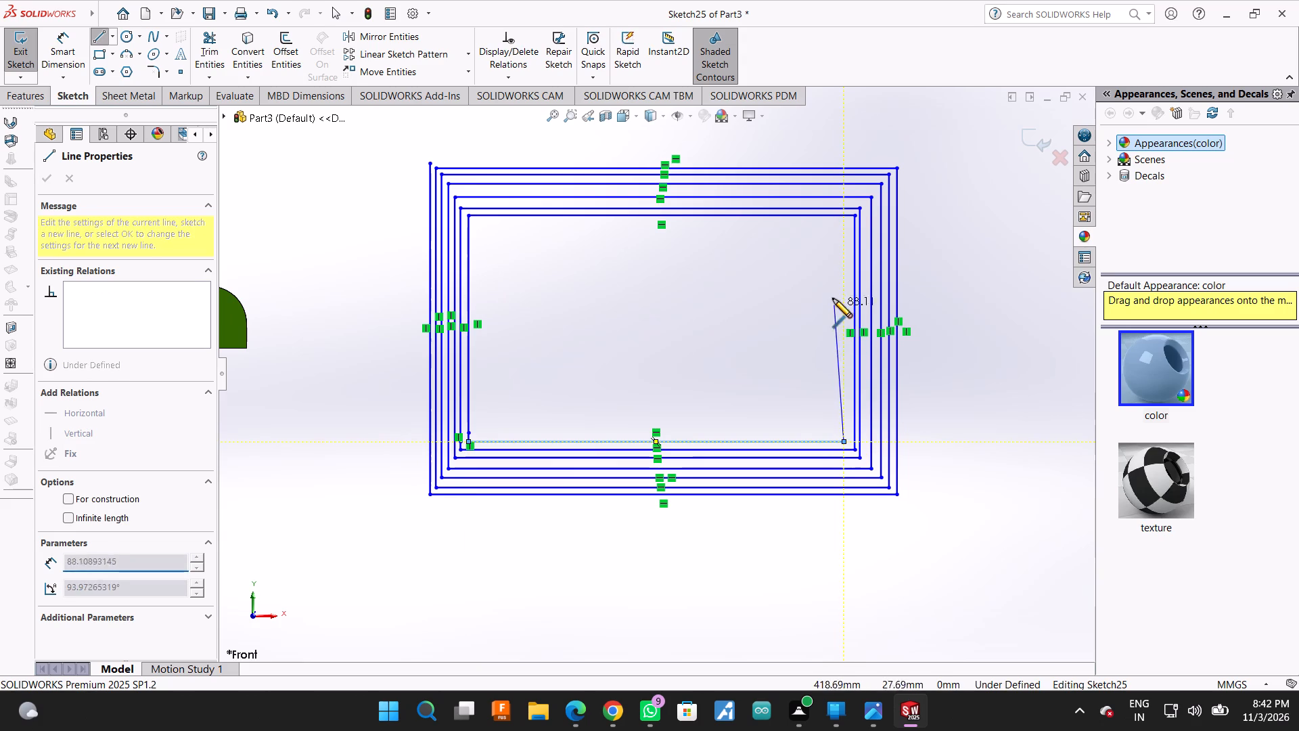
click(848, 227)
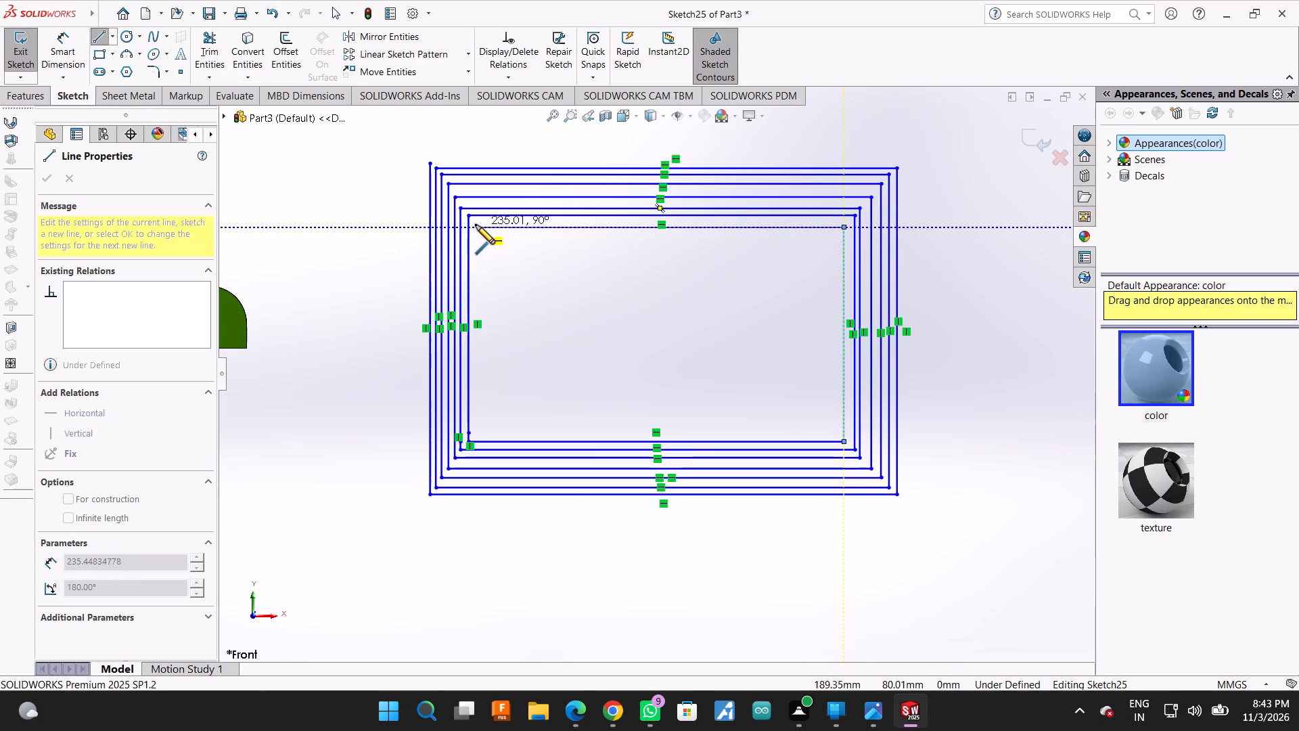
click(476, 227)
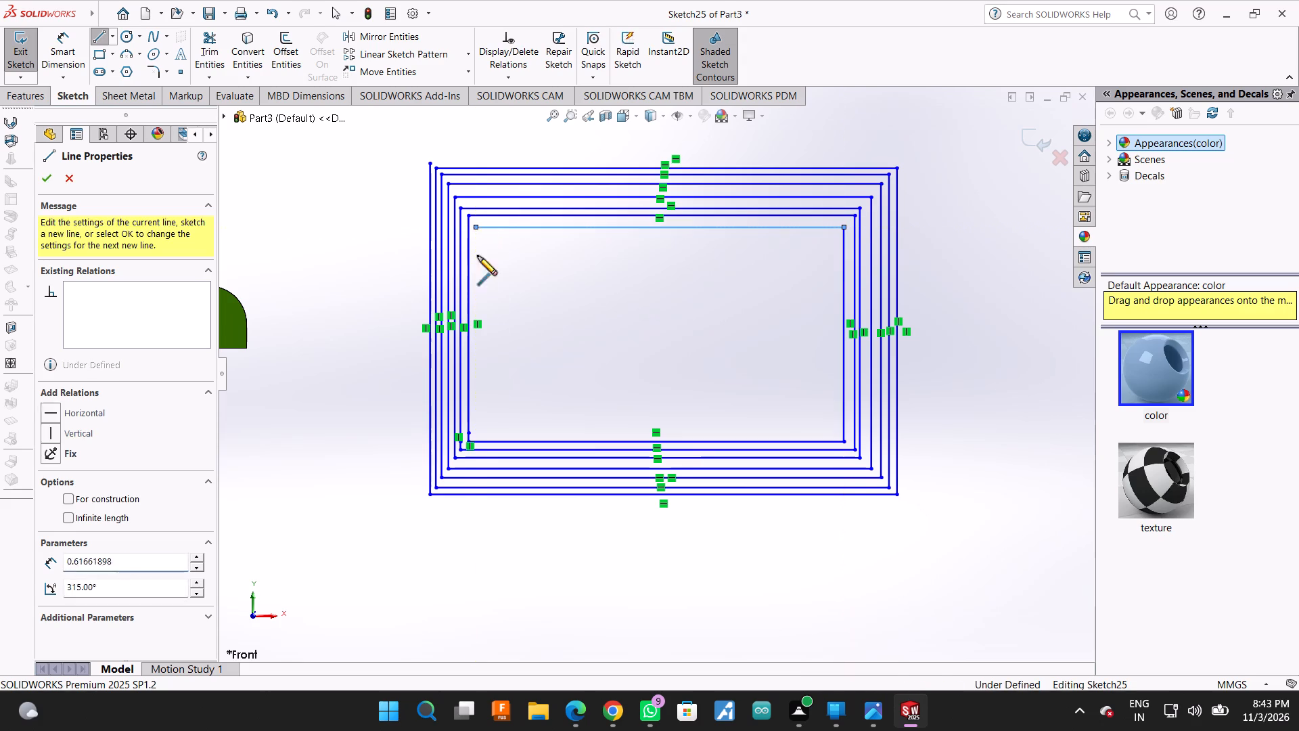
Add the spiral's eighth and ninth rectangular turns inside the previous ones, with lower horizontal lines about 231 mm and 220 mm long.
click(476, 431)
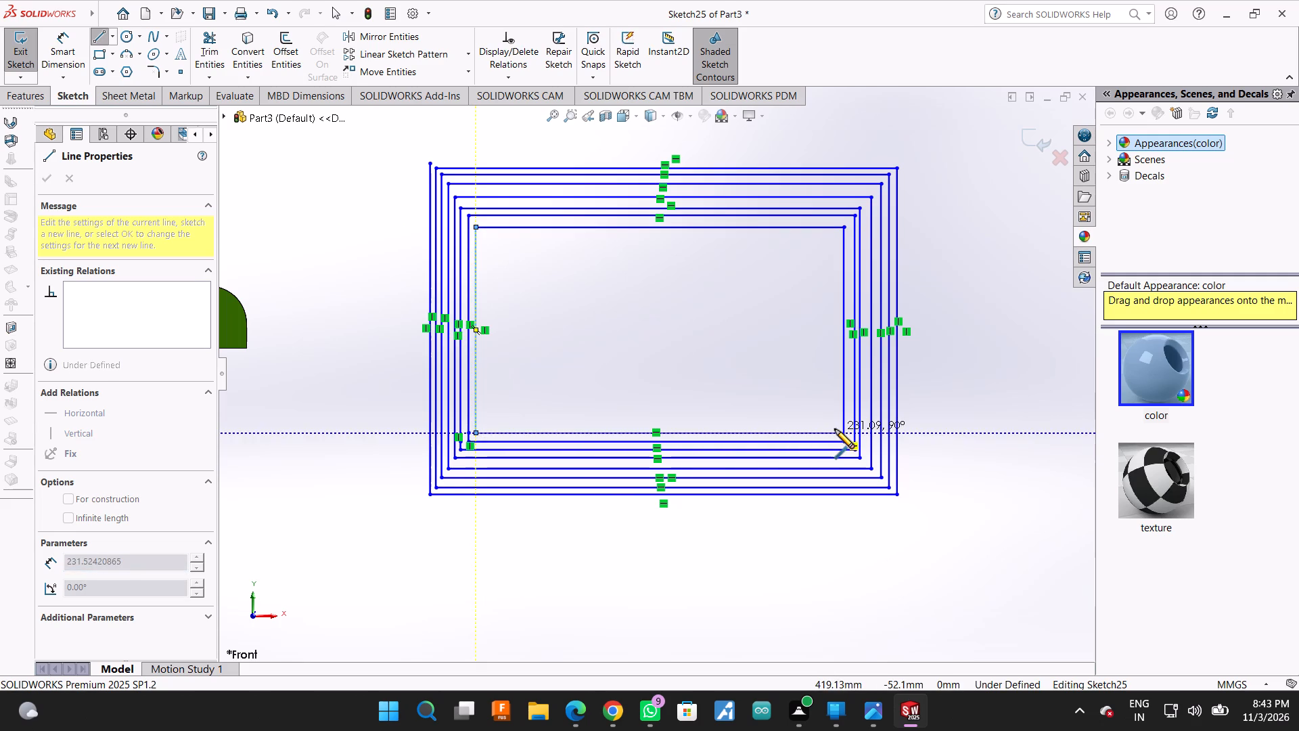
click(835, 429)
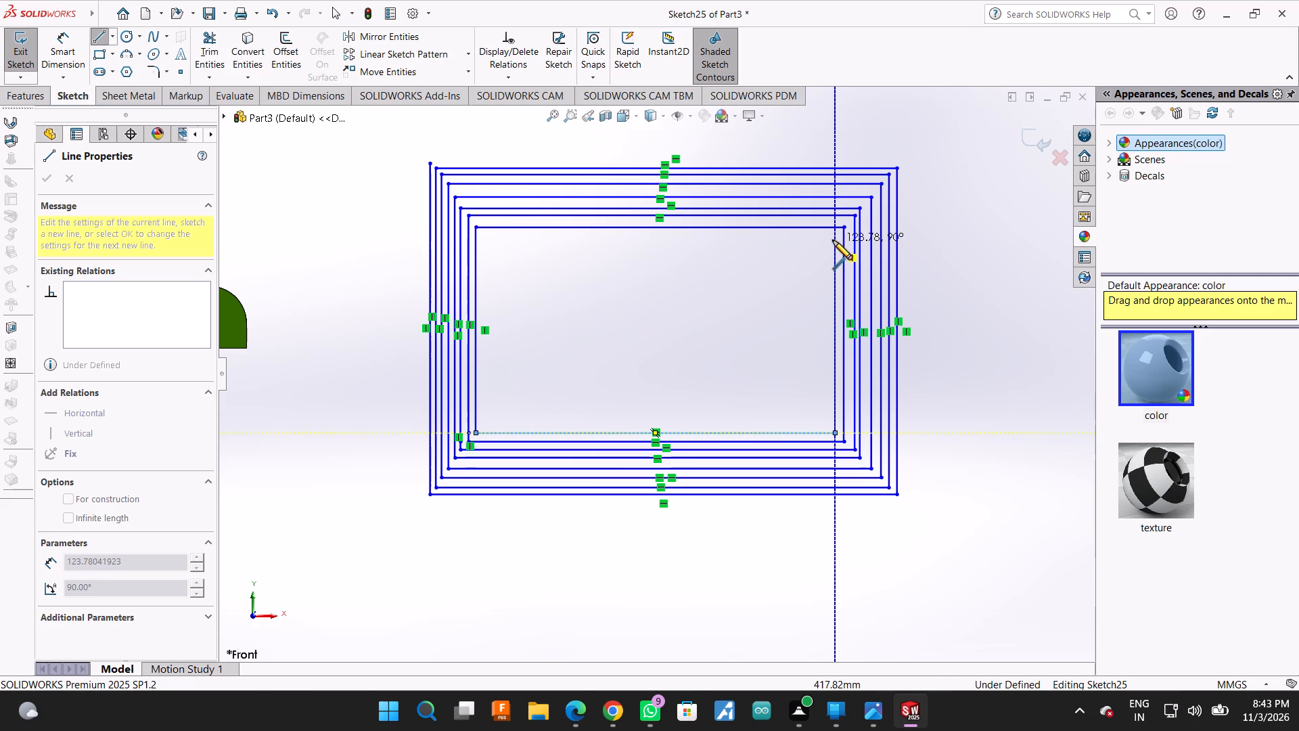
click(833, 237)
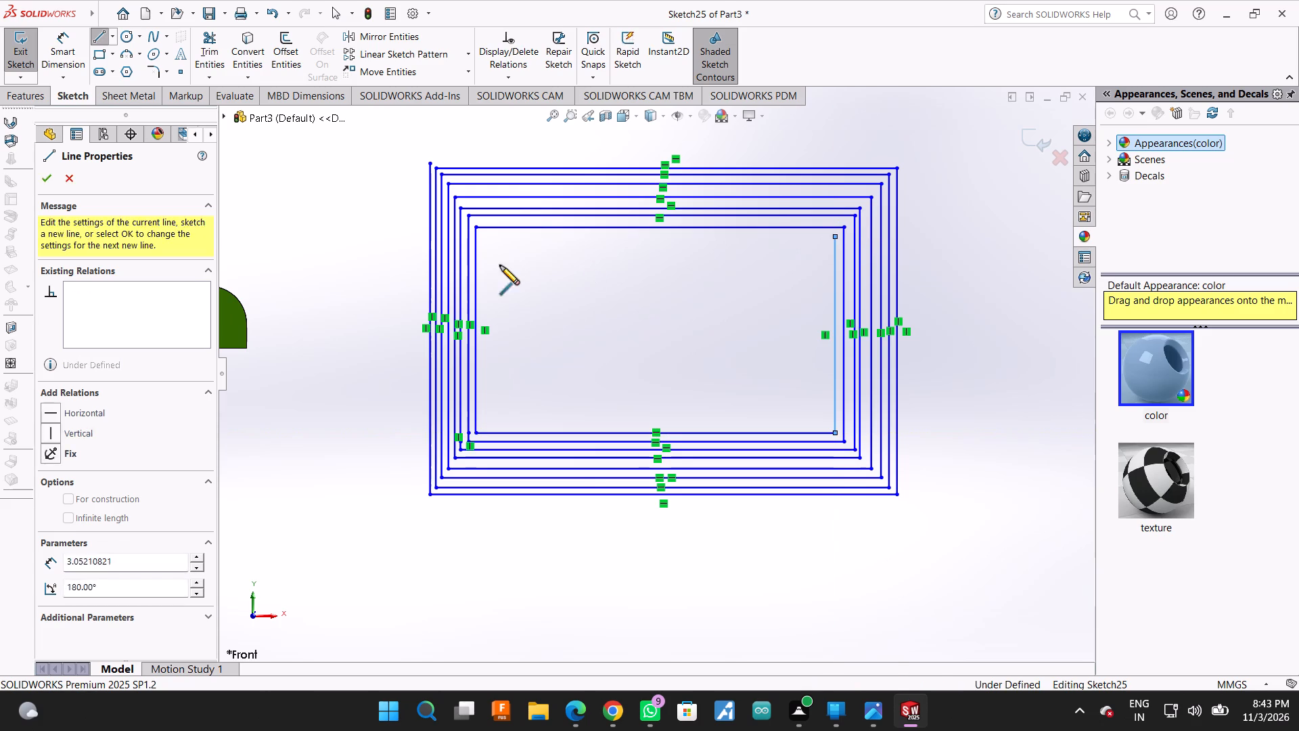
click(484, 236)
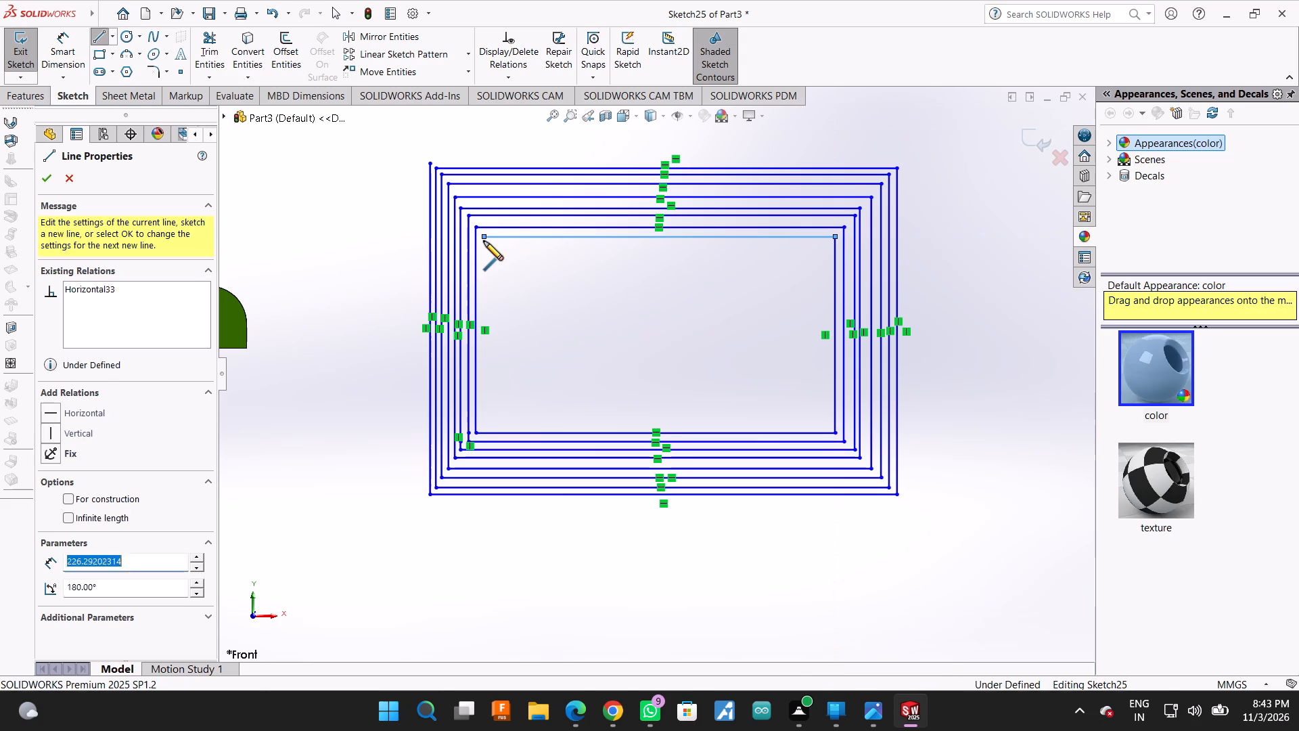
click(484, 422)
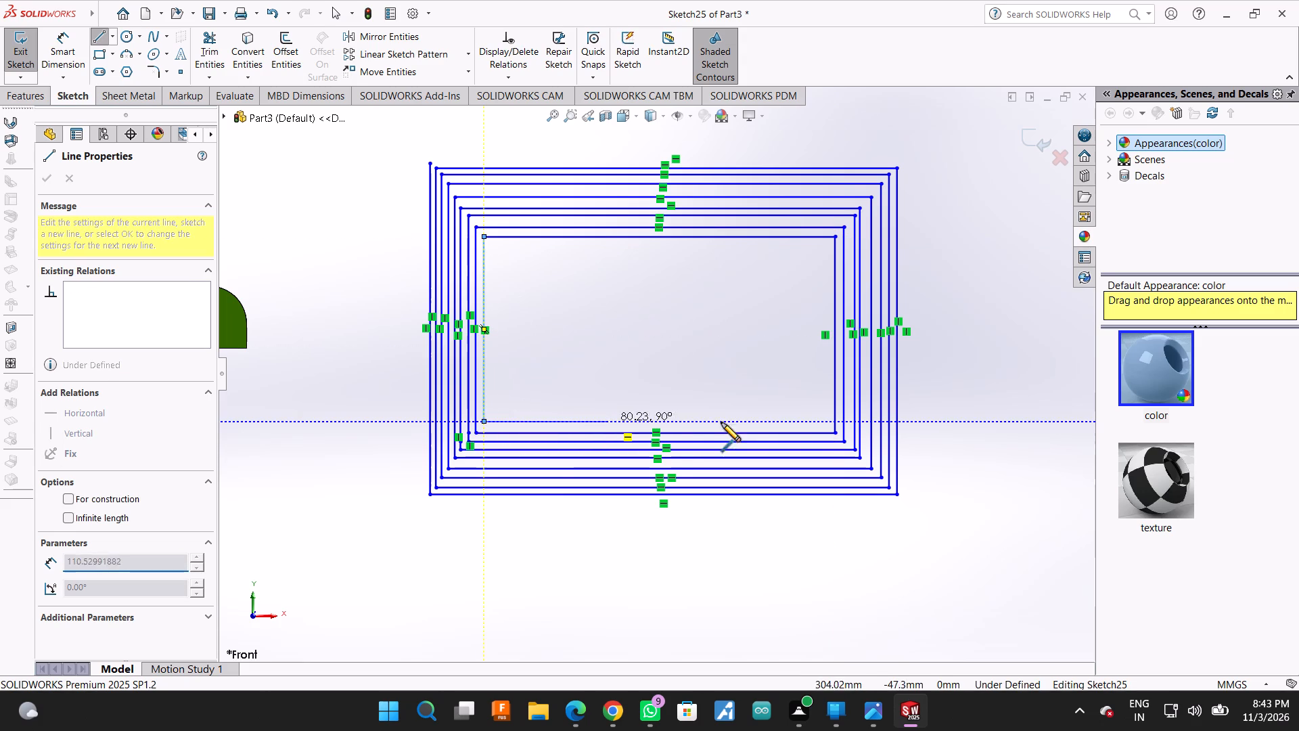
click(825, 418)
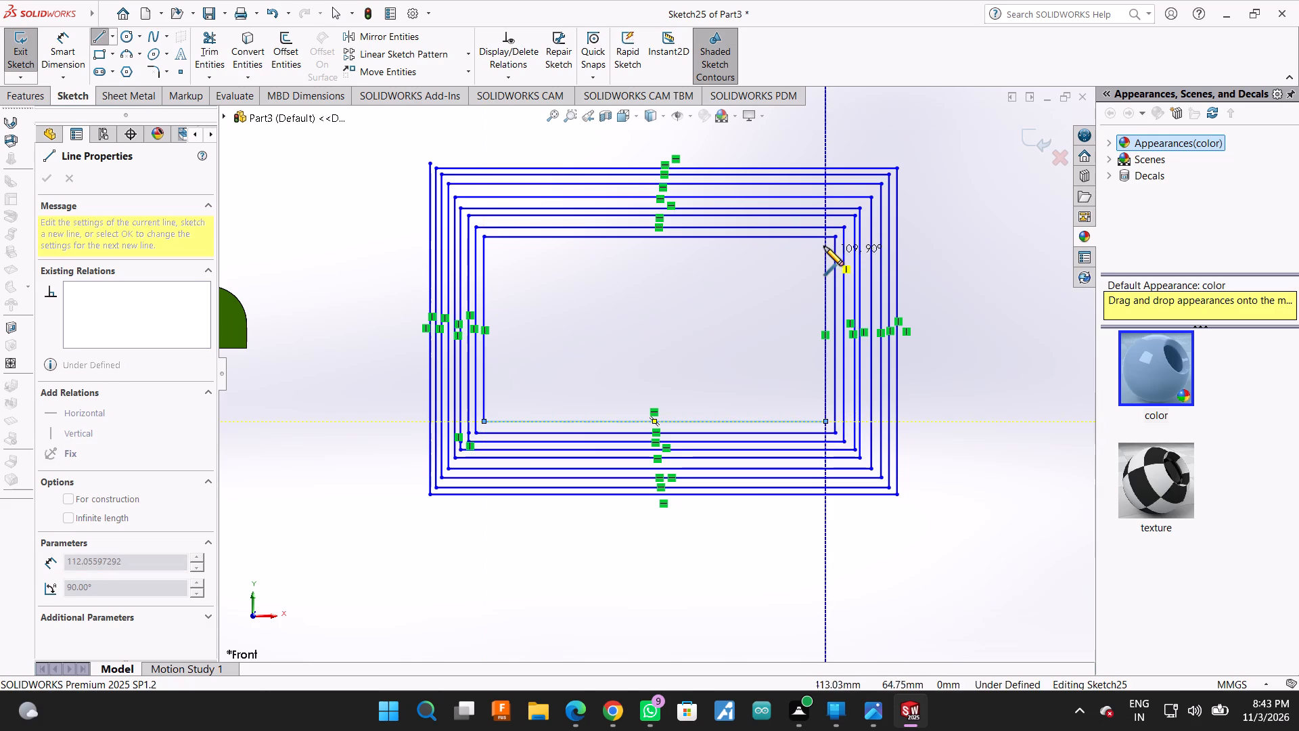
click(824, 246)
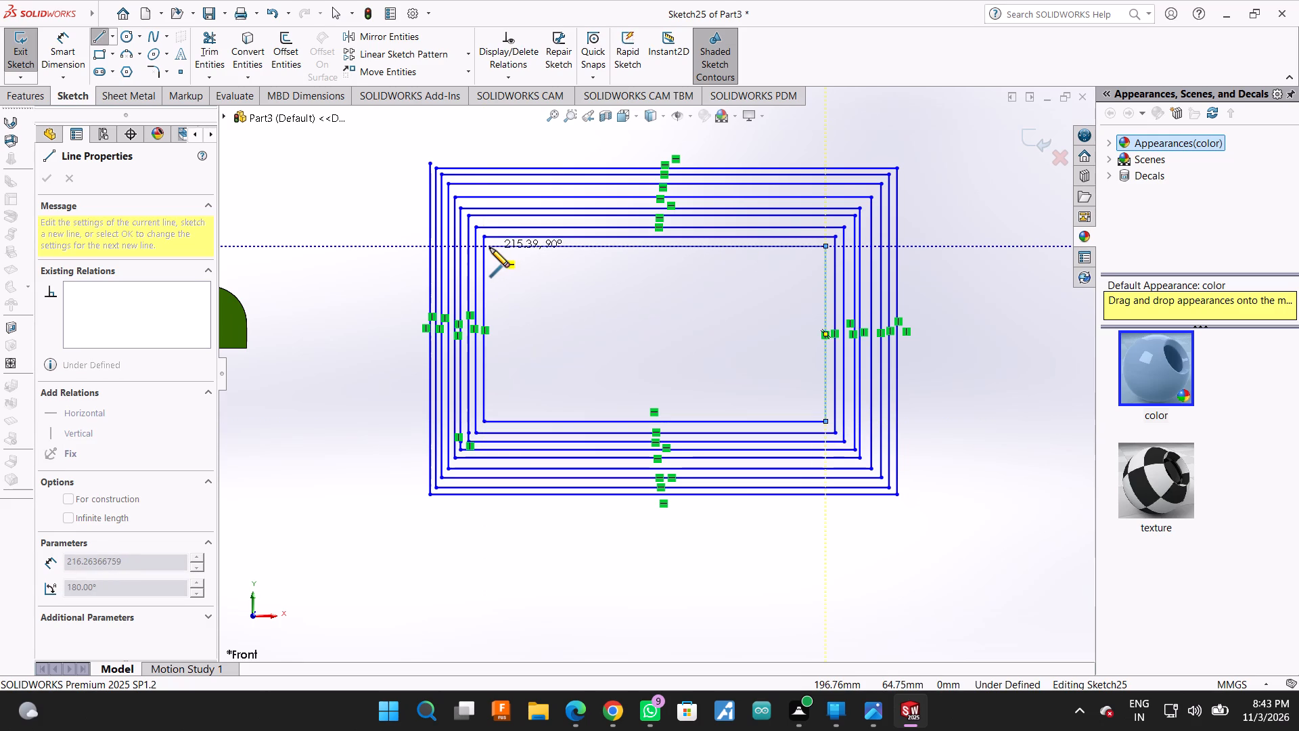
click(494, 248)
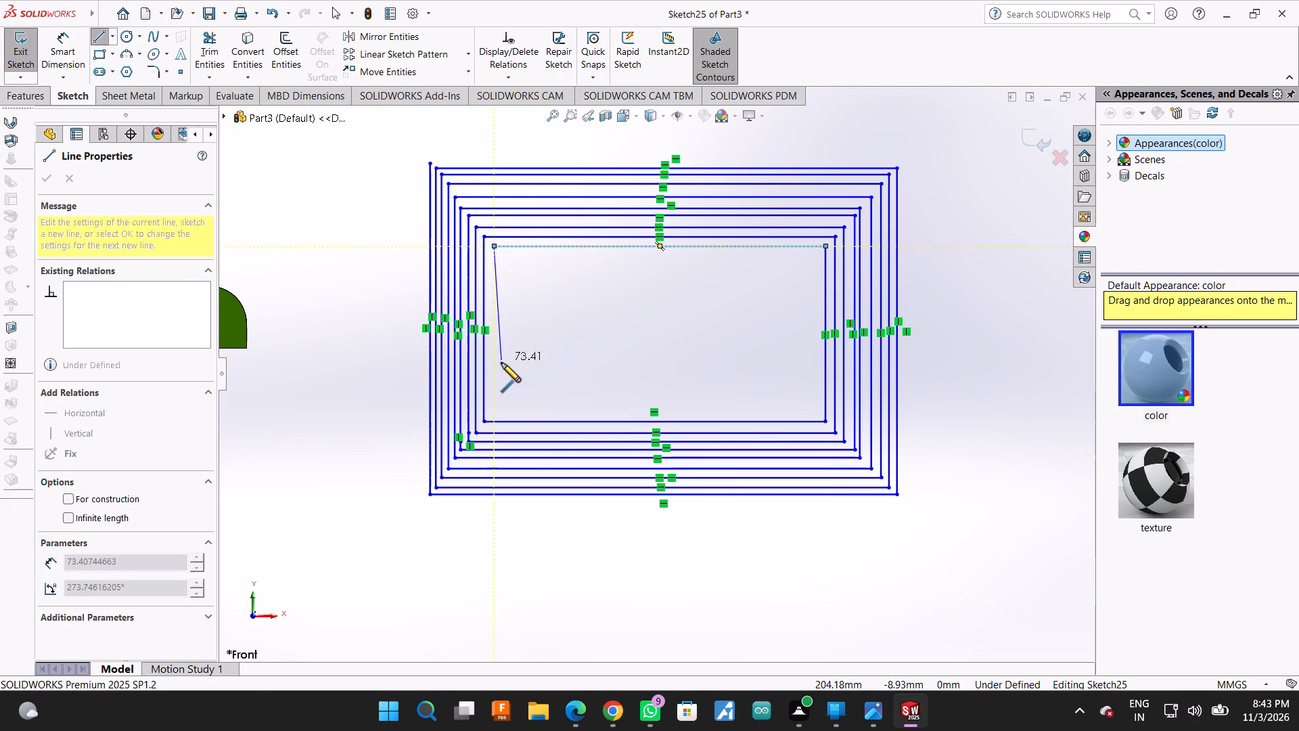
Draw the spiral's tenth and eleventh rectangular turns further inward, with lower horizontal lines about 205 mm and 196 mm long.
click(492, 412)
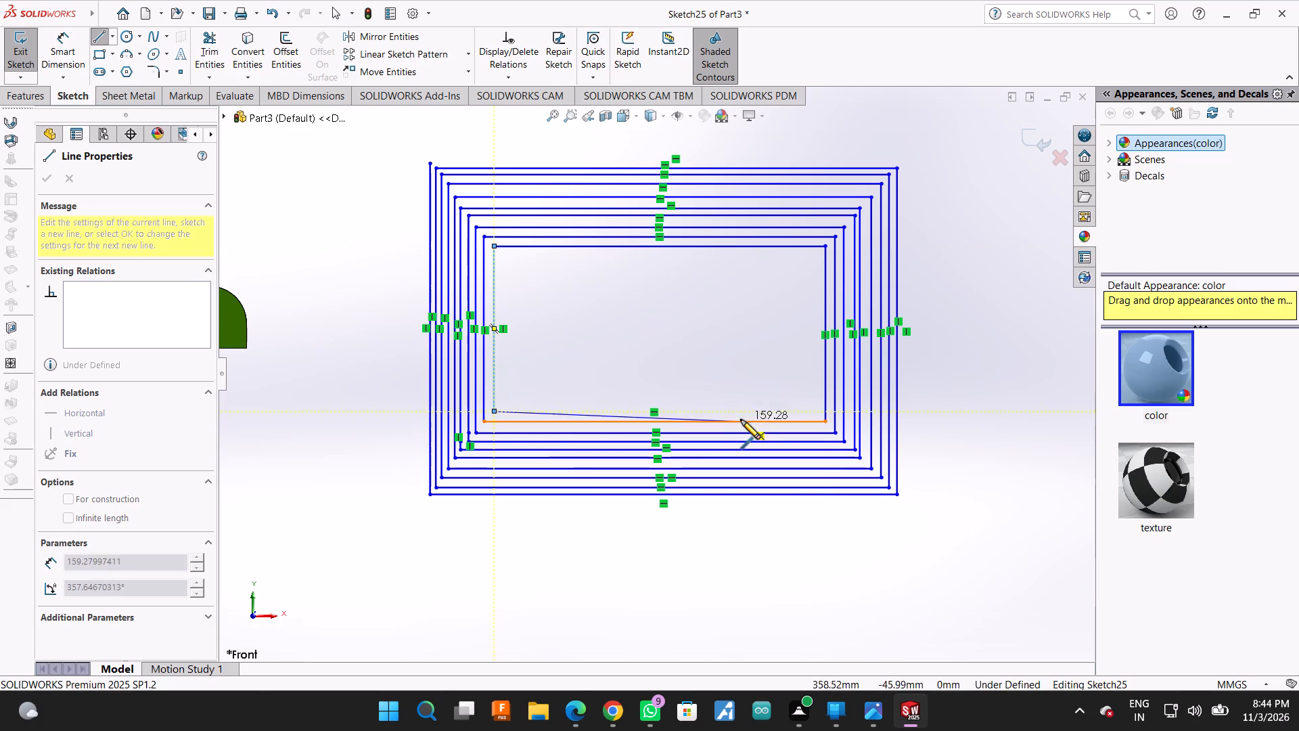
click(813, 409)
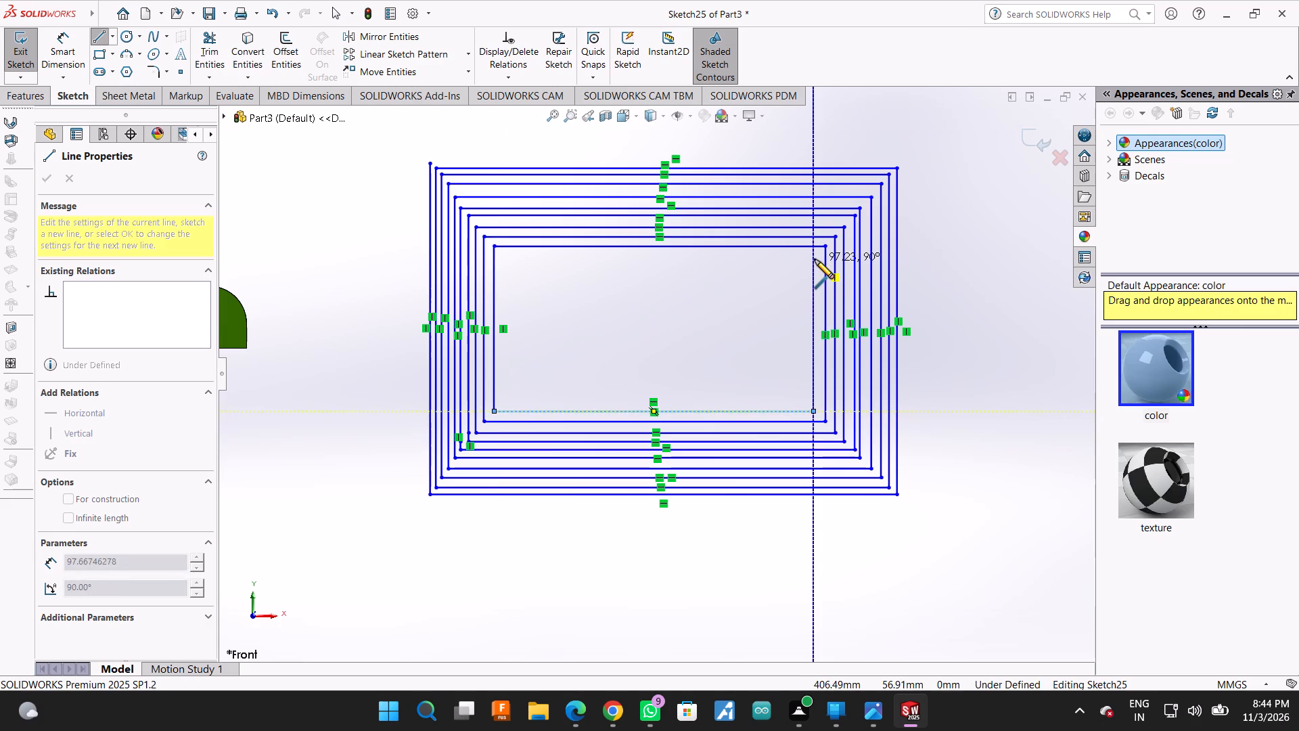
click(813, 253)
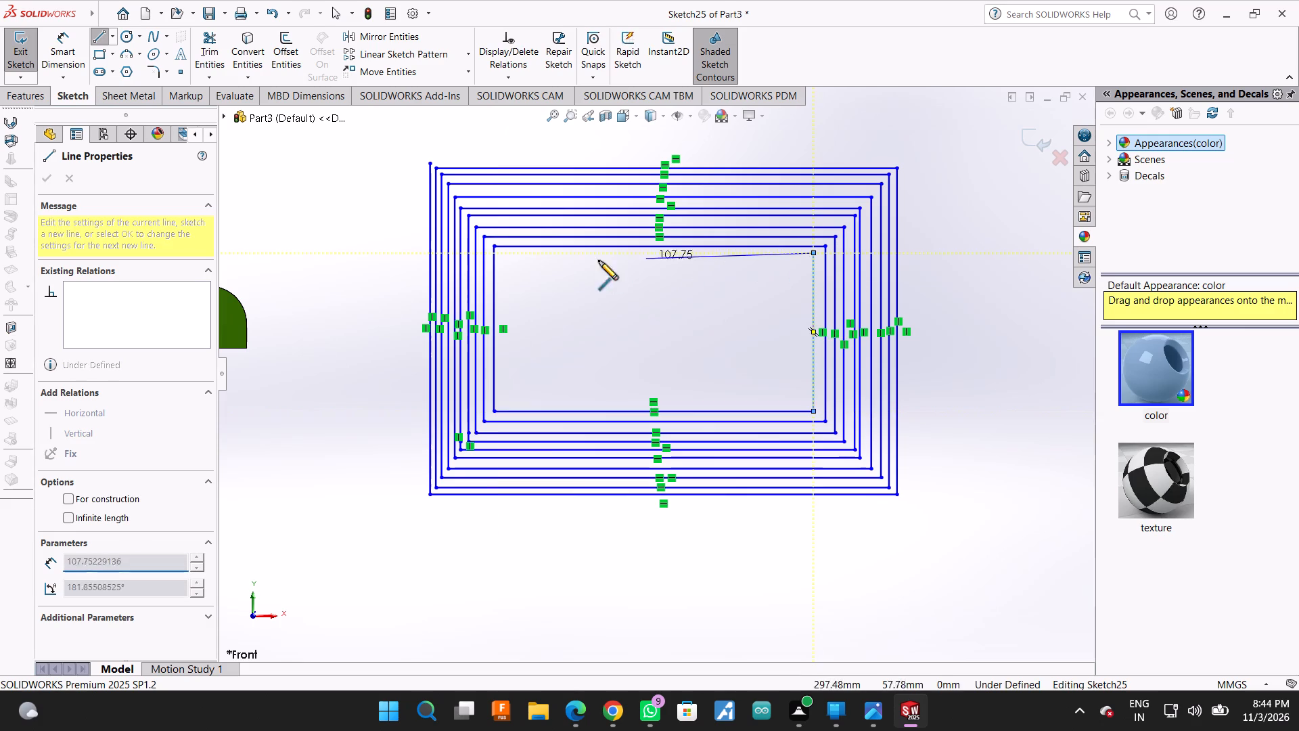
click(503, 253)
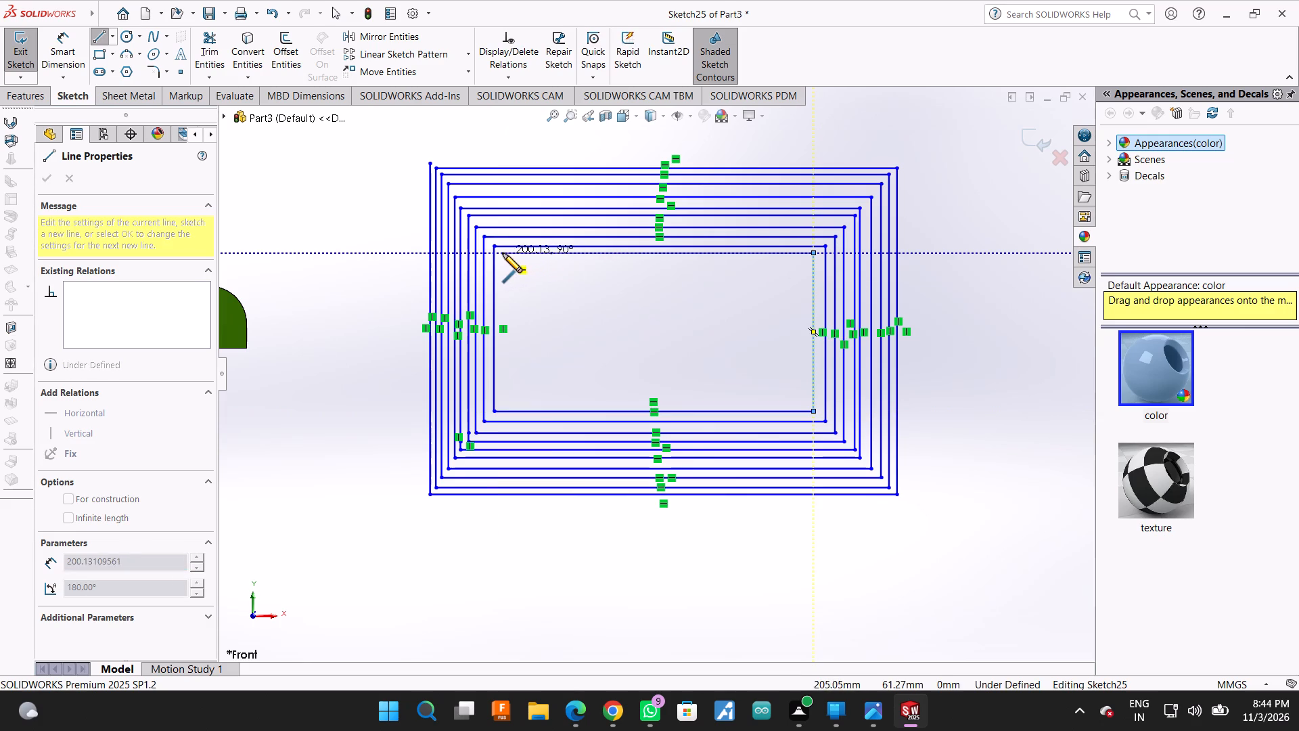
click(499, 401)
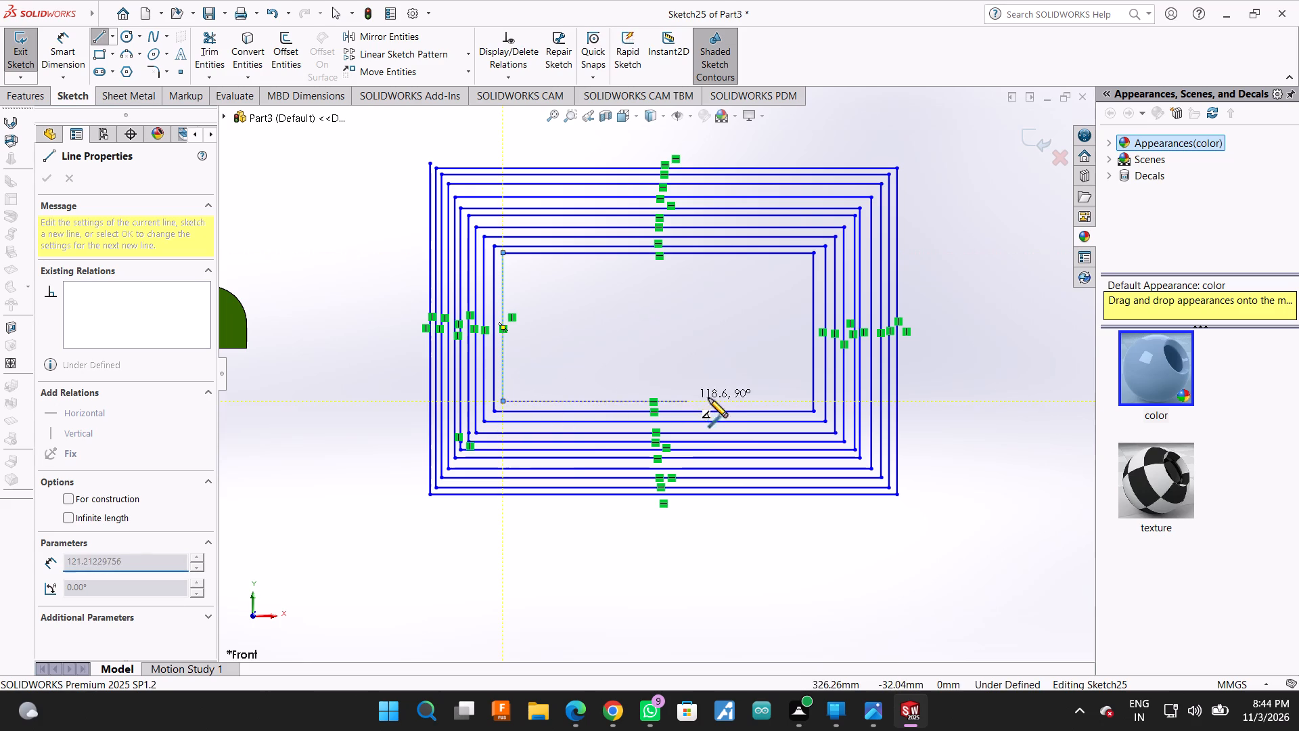
click(808, 402)
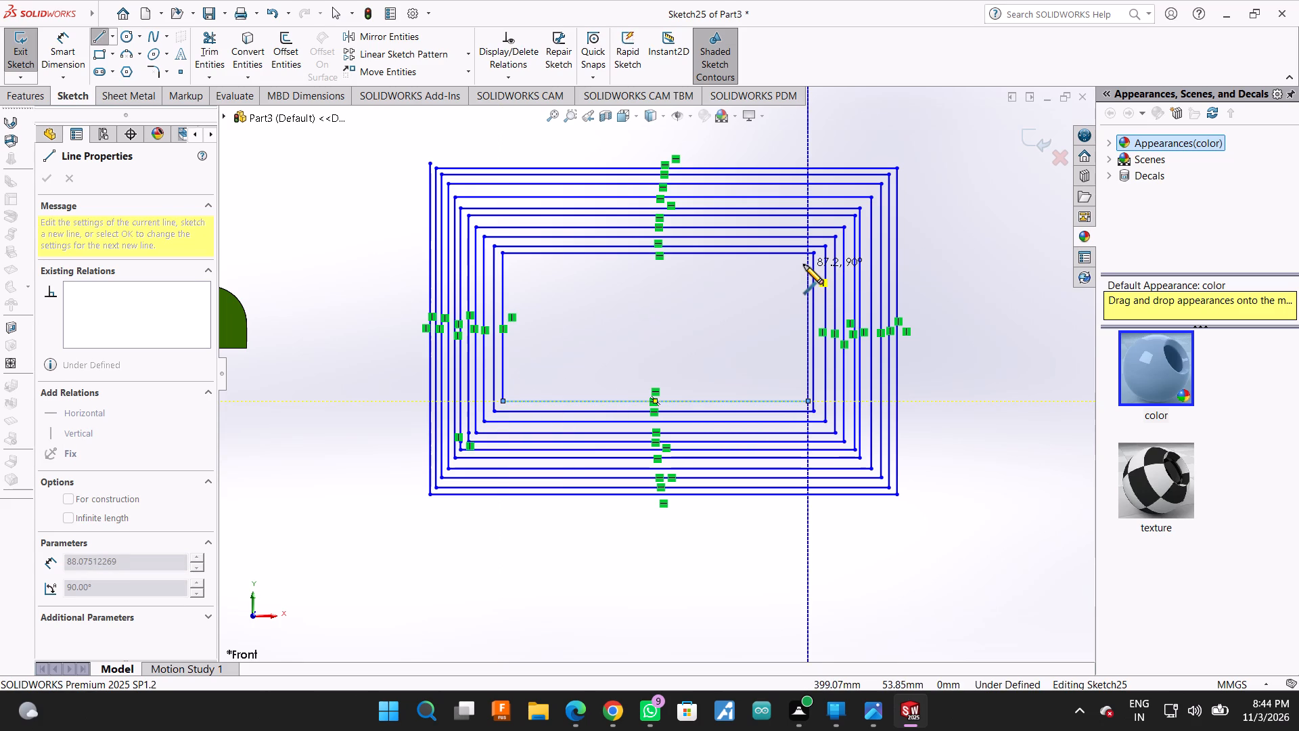
click(804, 262)
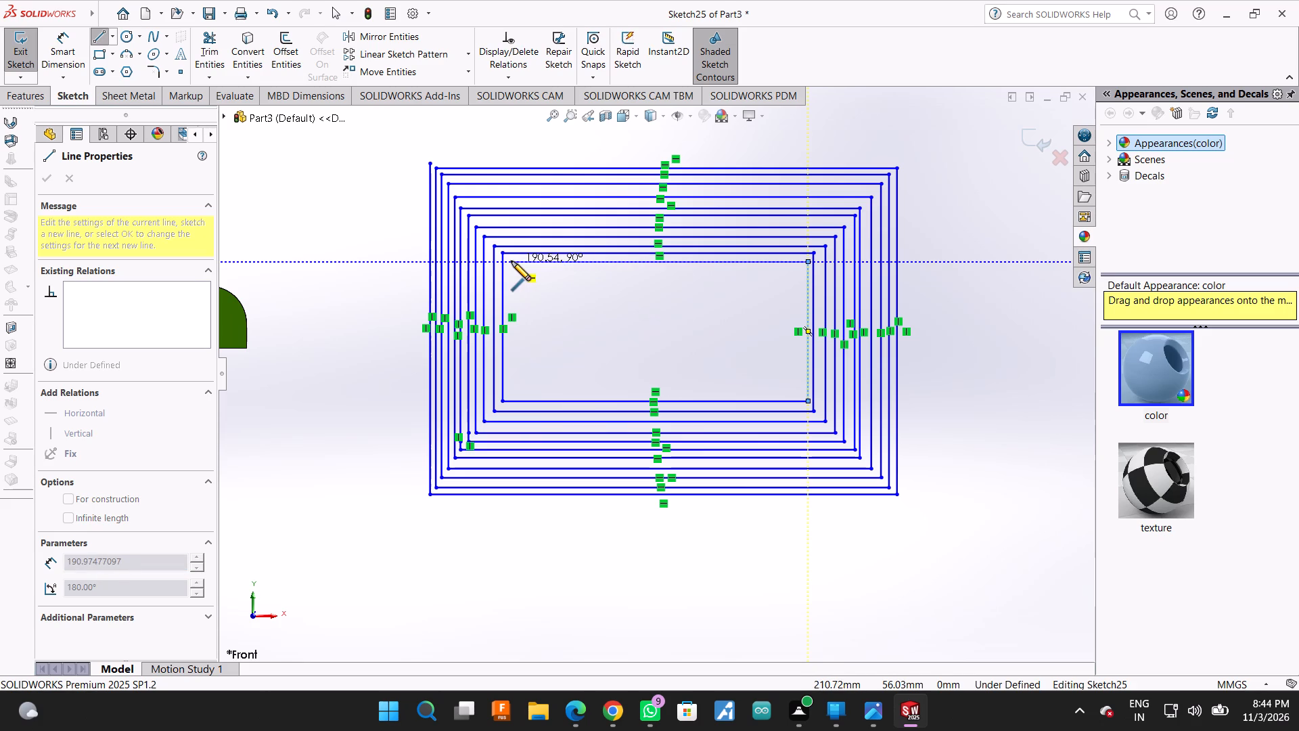
click(508, 260)
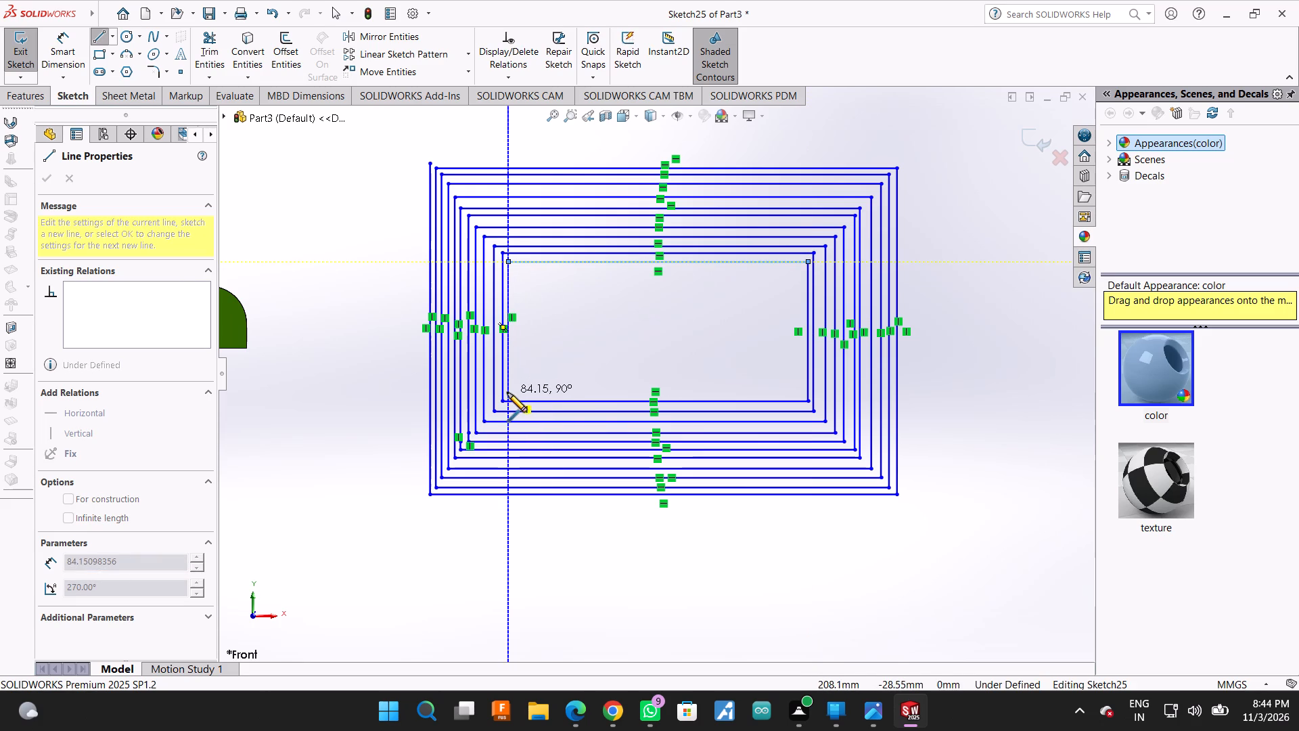
Draw the spiral's twelfth and thirteenth rectangular turns inside the previous ones, with lower horizontal lines about 187 mm and 177 mm long.
click(511, 390)
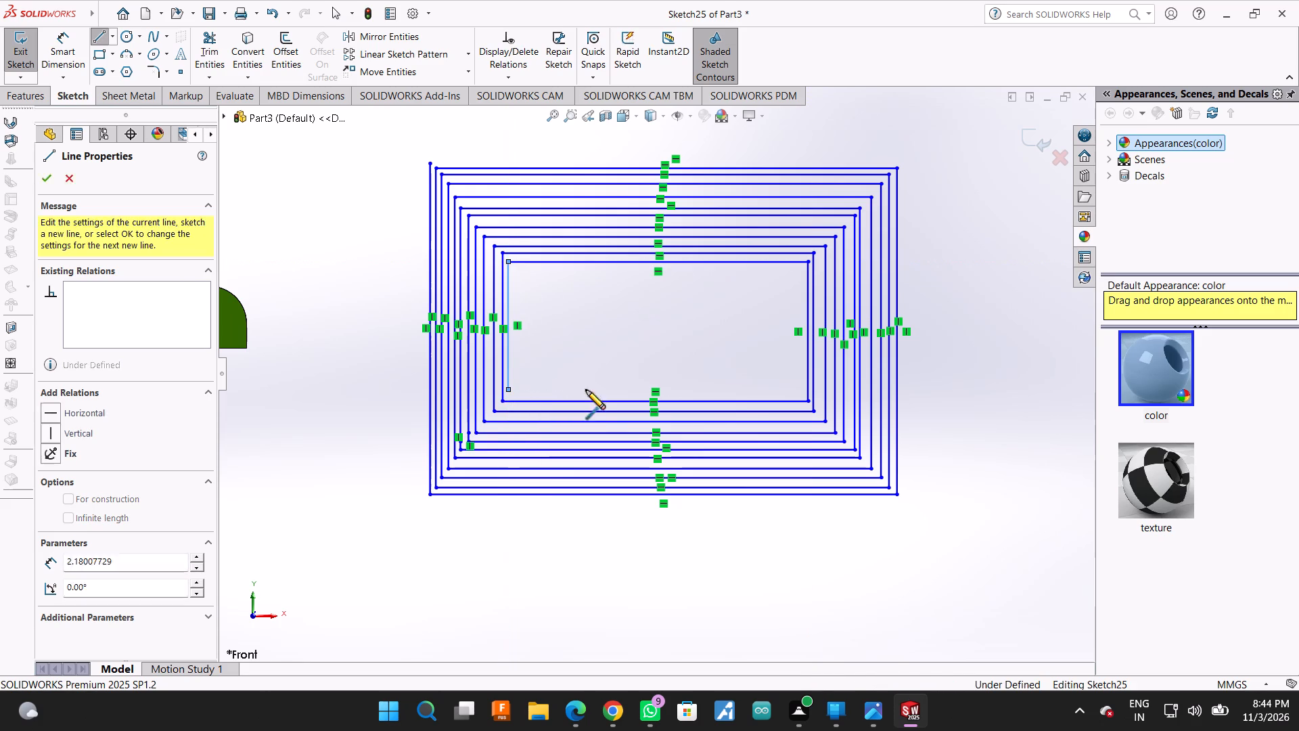
click(799, 390)
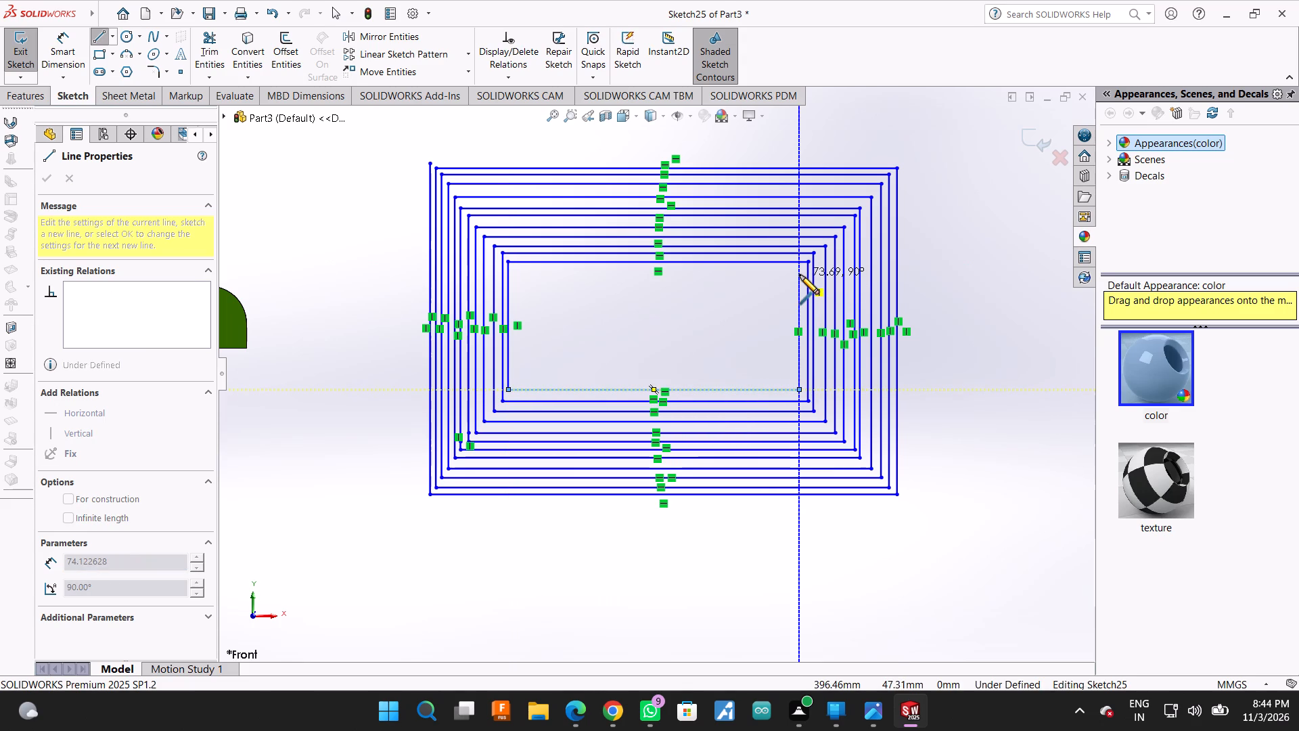
click(800, 271)
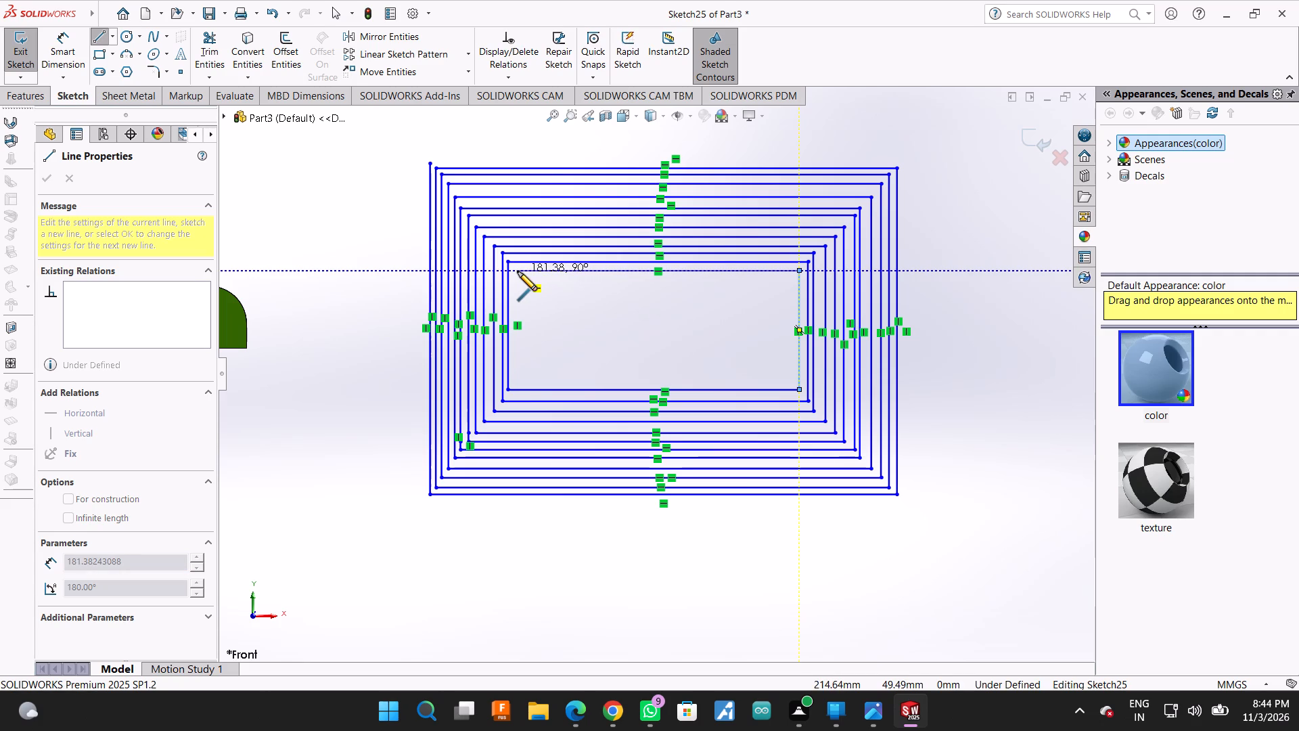
click(517, 271)
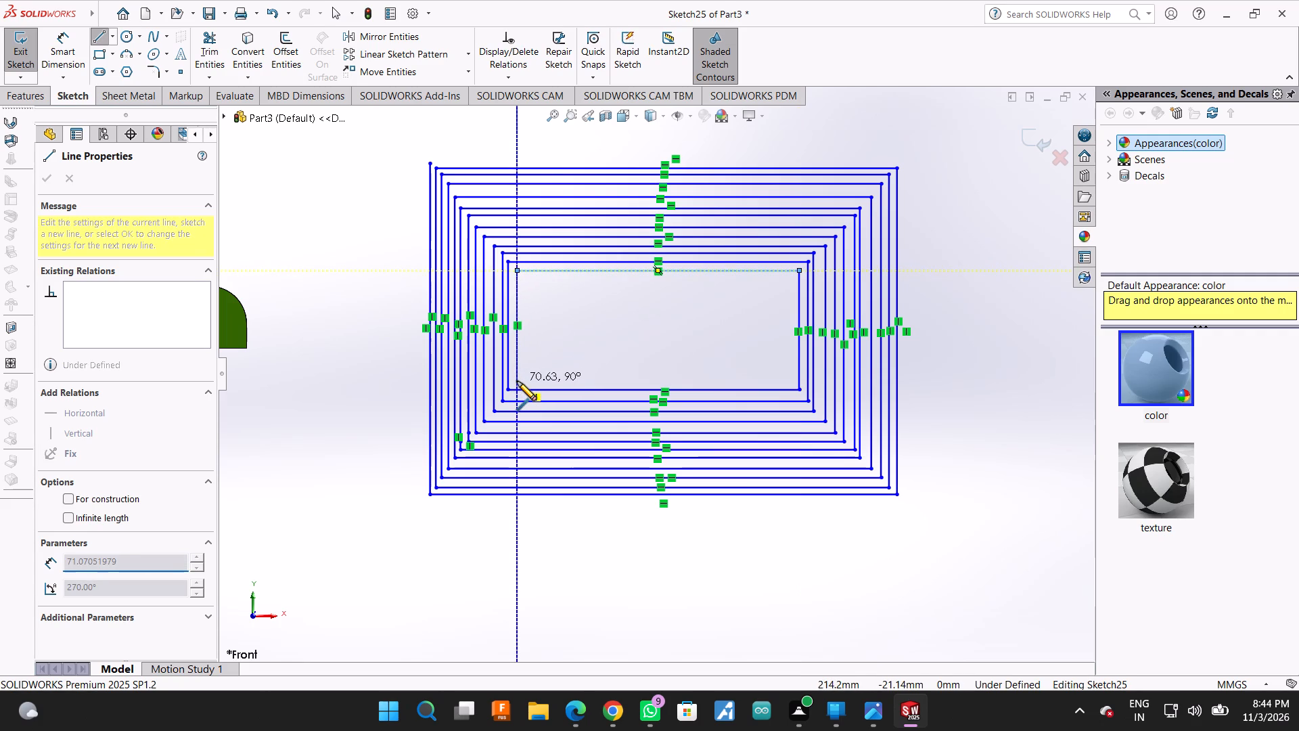
click(517, 375)
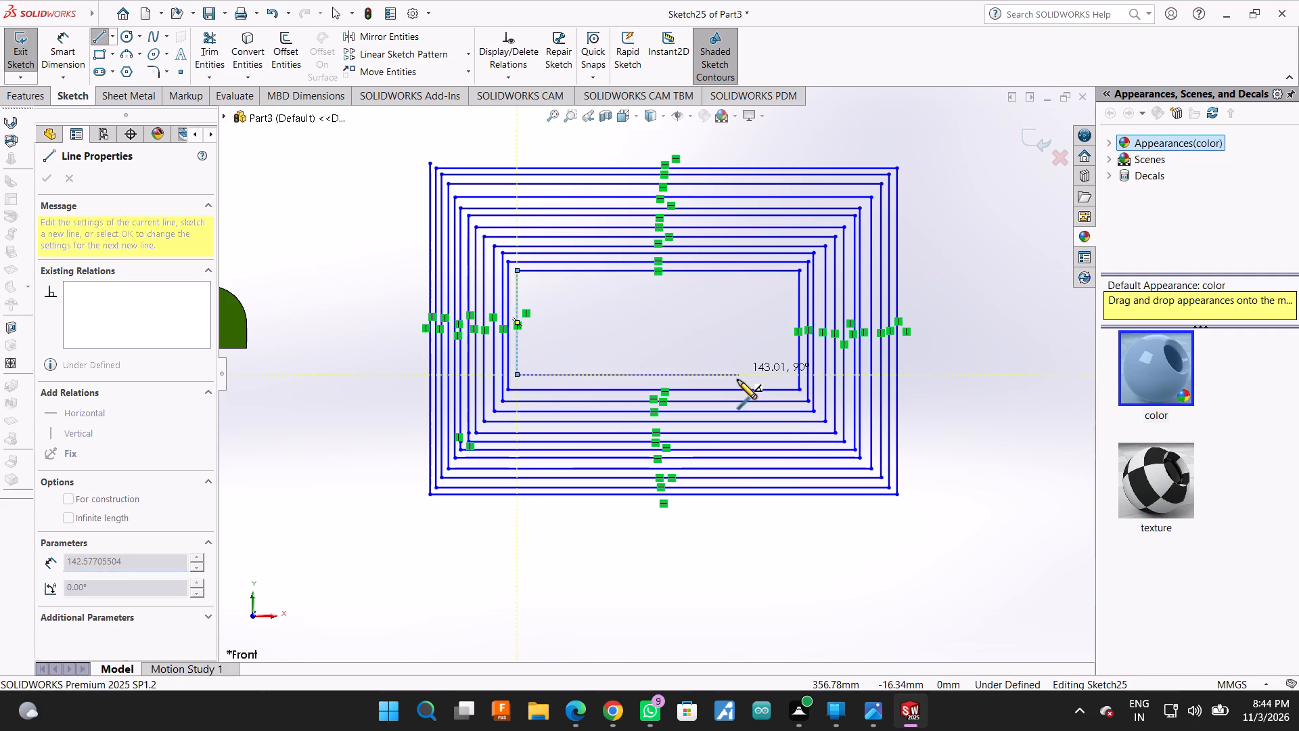
scroll(524, 378, down, 3)
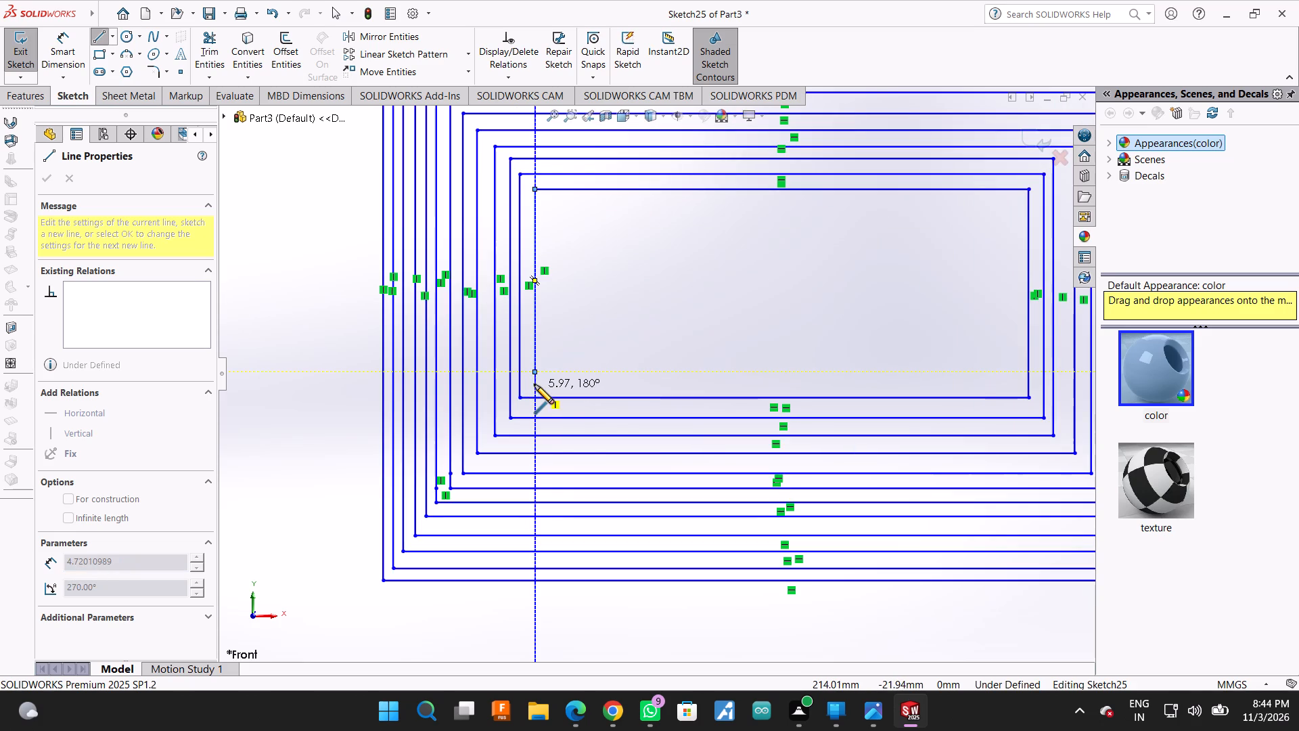
click(534, 384)
scroll(570, 387, up, 1)
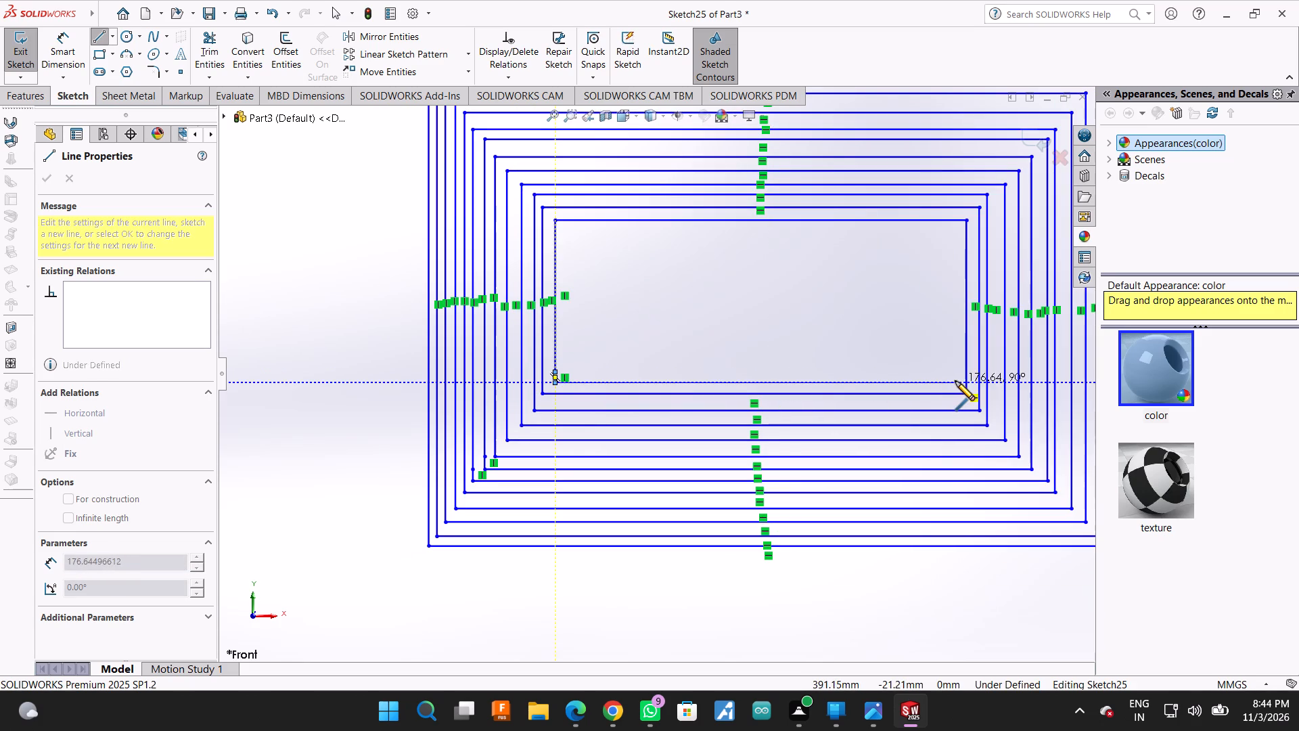
click(957, 381)
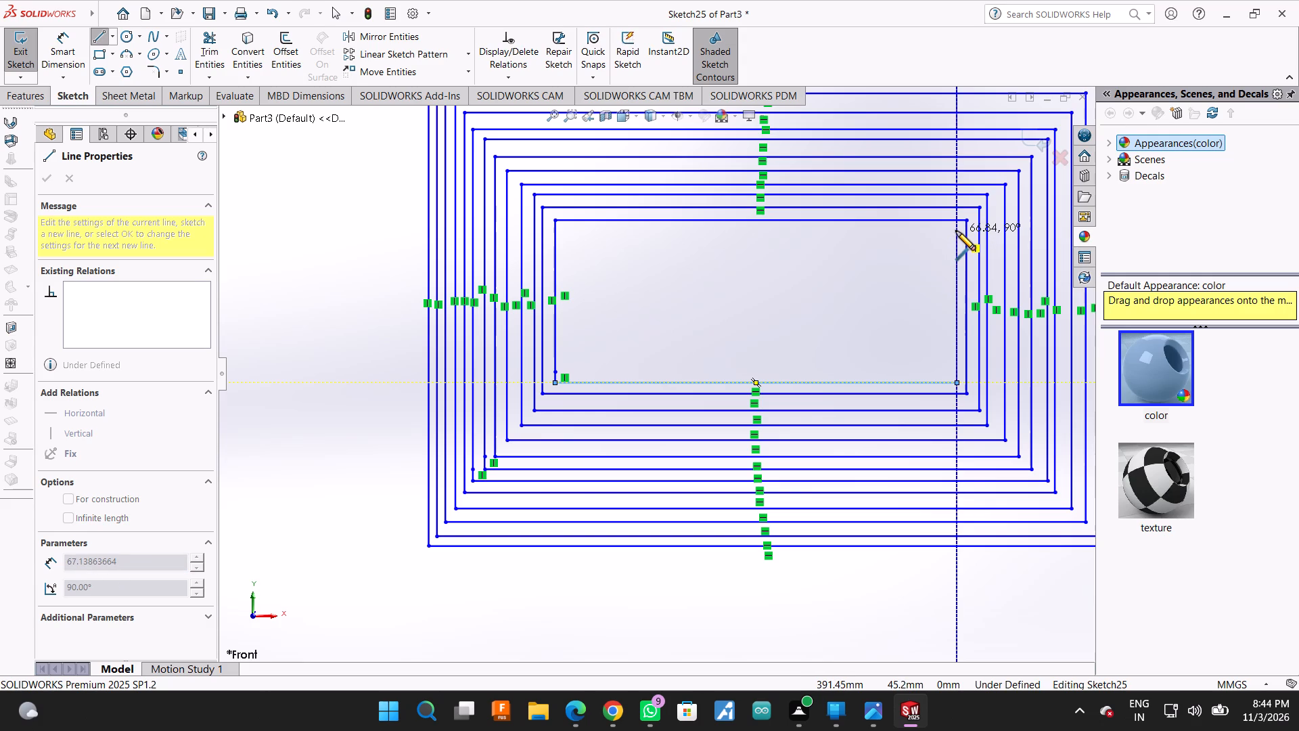
click(957, 231)
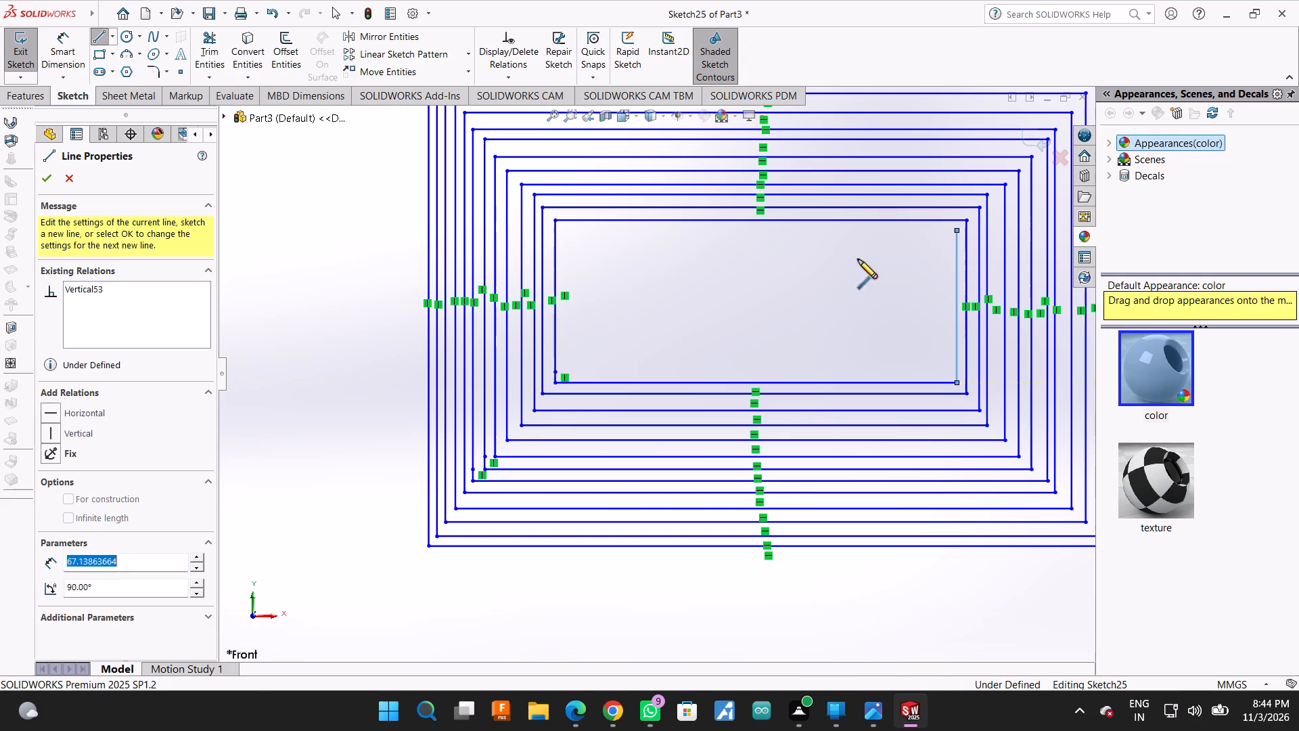
click(560, 227)
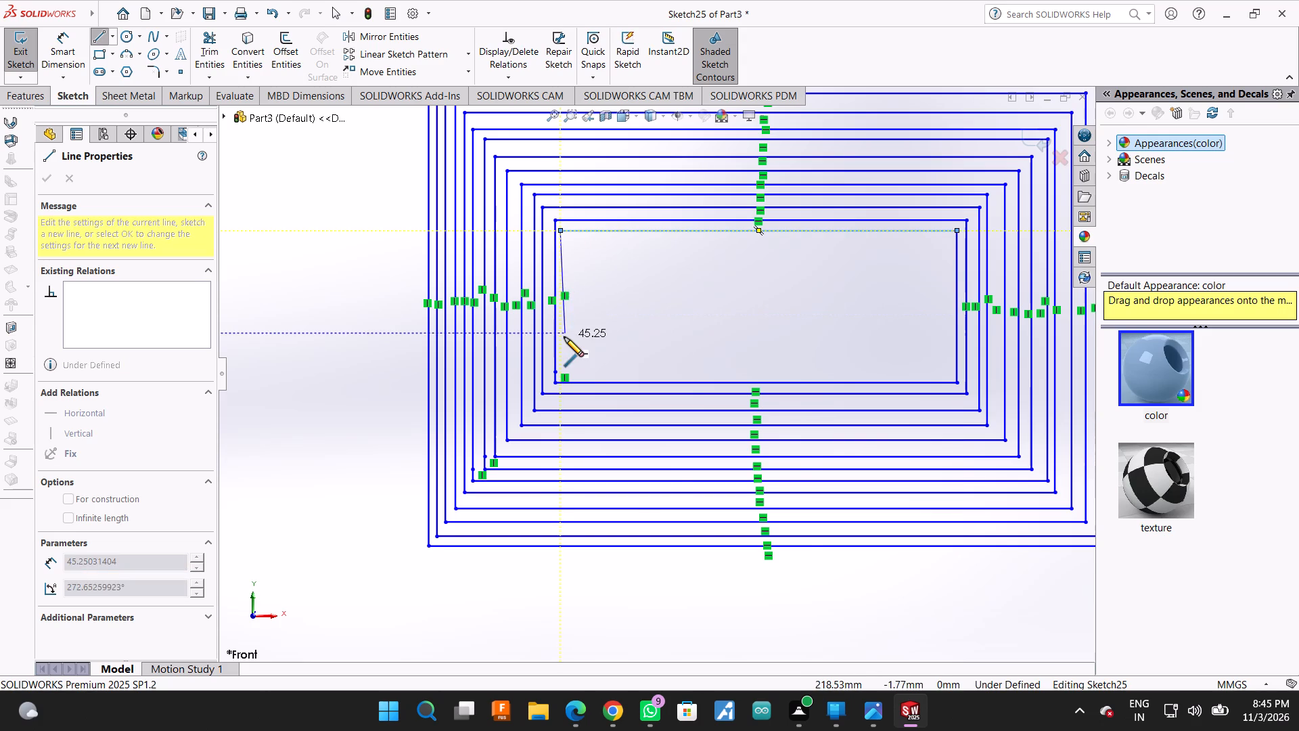
Start the spiral's fourteenth turn with a left vertical line about 60 mm long, extended downward by a second line about 3 mm long.
scroll(564, 337, down, 1)
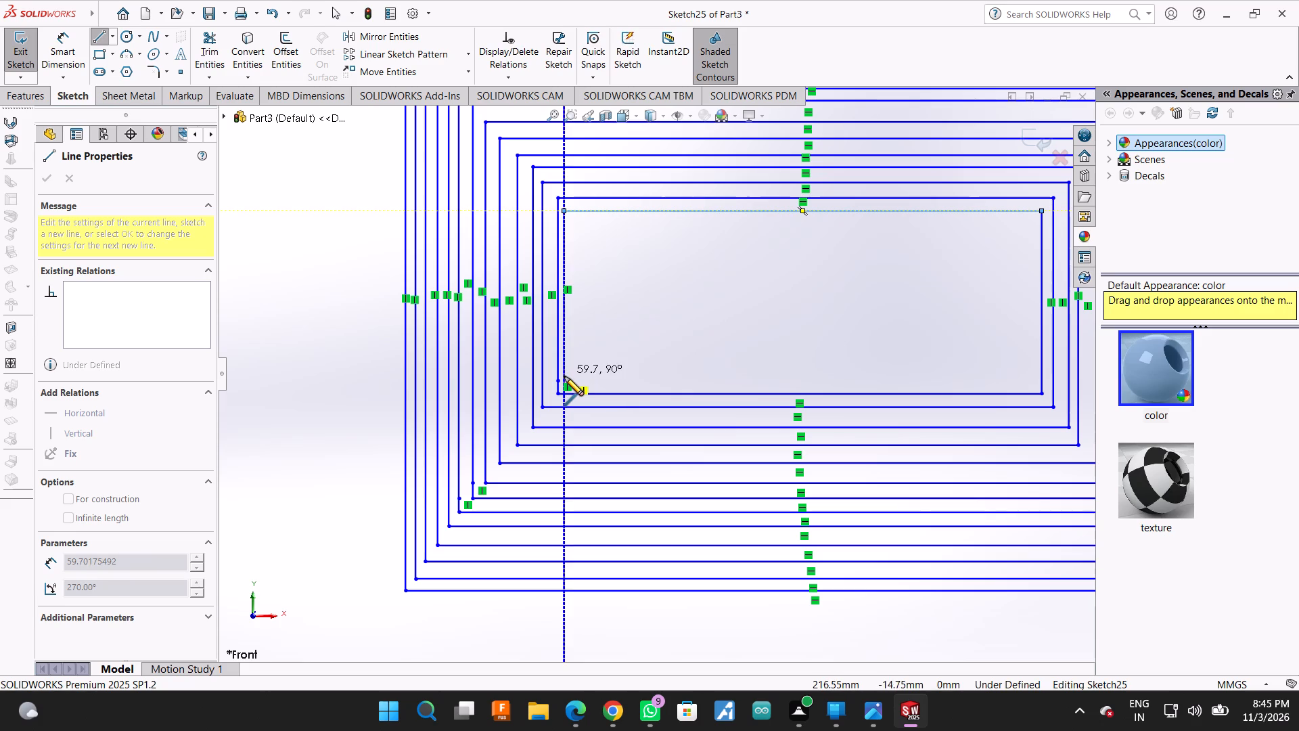
click(564, 376)
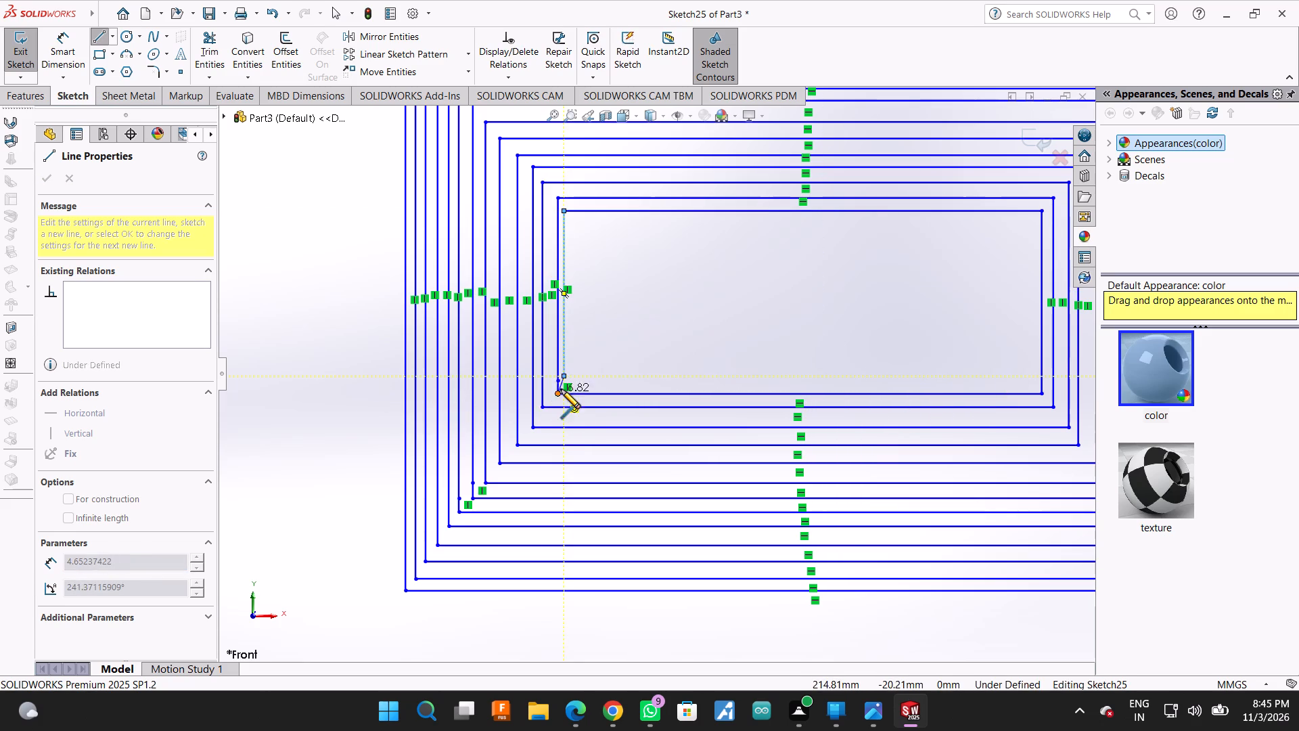
scroll(561, 389, down, 3)
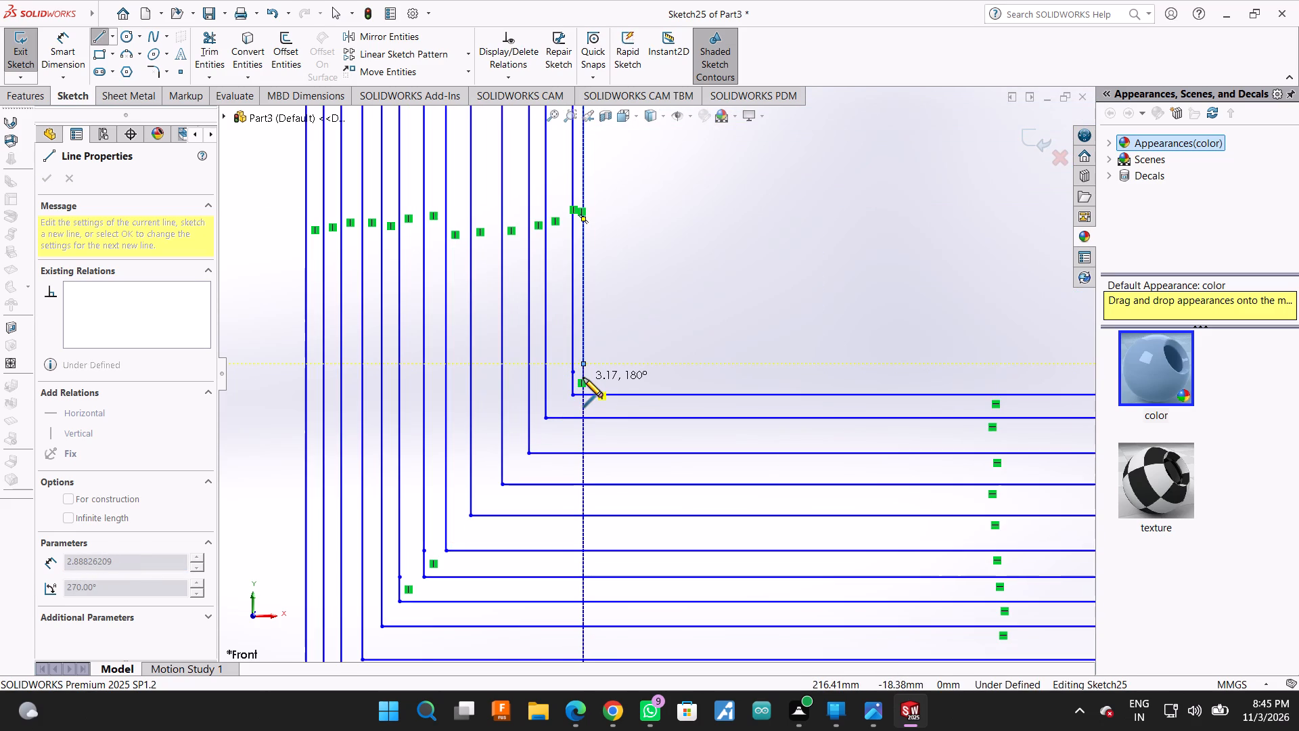
click(583, 378)
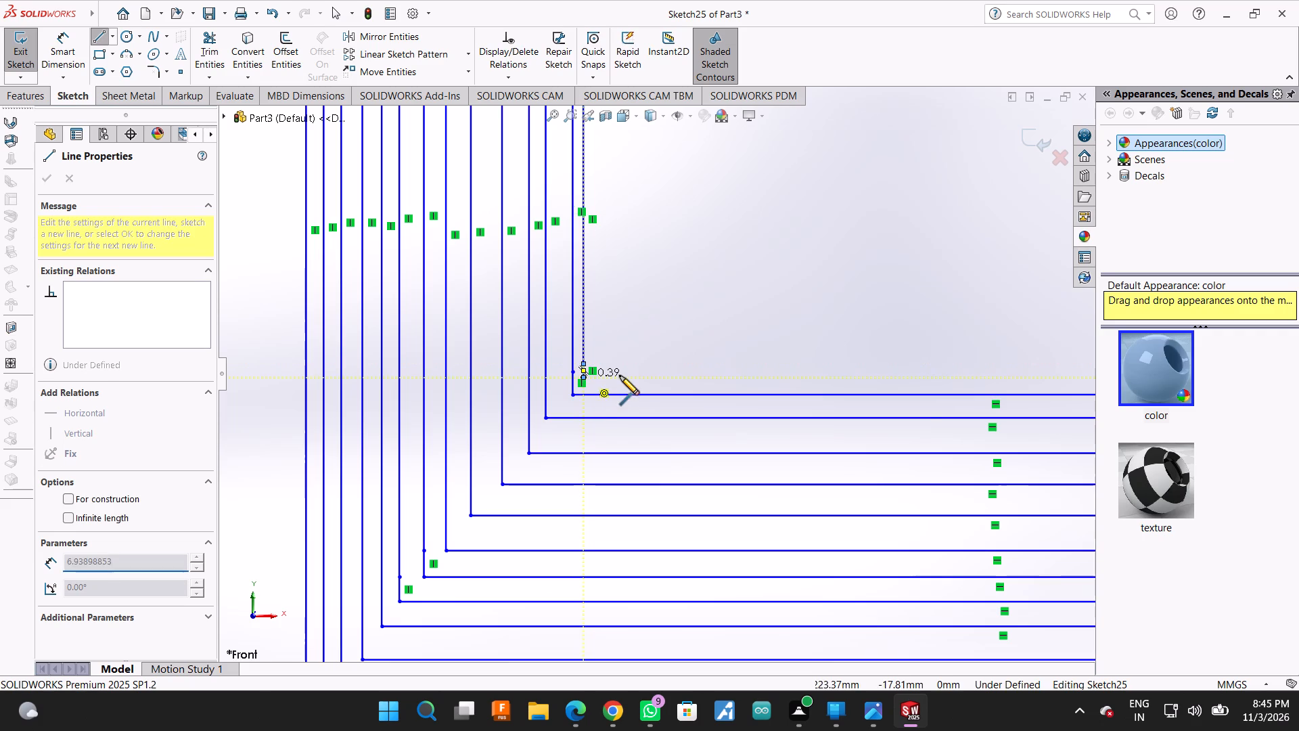
Complete the fourteenth turn from the chain's lower-left endpoint, with lines about 171 mm across, 60 mm up and 168 mm back.
scroll(612, 380, up, 3)
scroll(762, 380, up, 6)
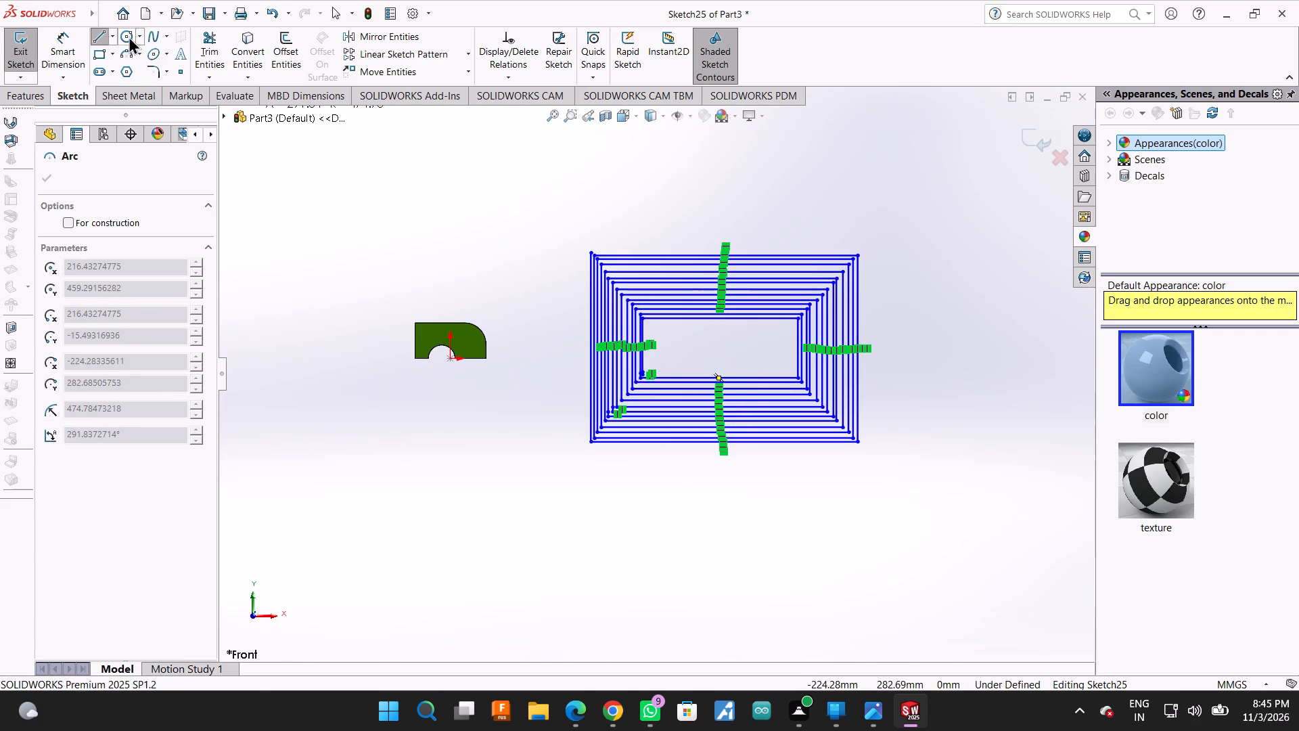
click(93, 33)
click(97, 35)
scroll(659, 372, down, 2)
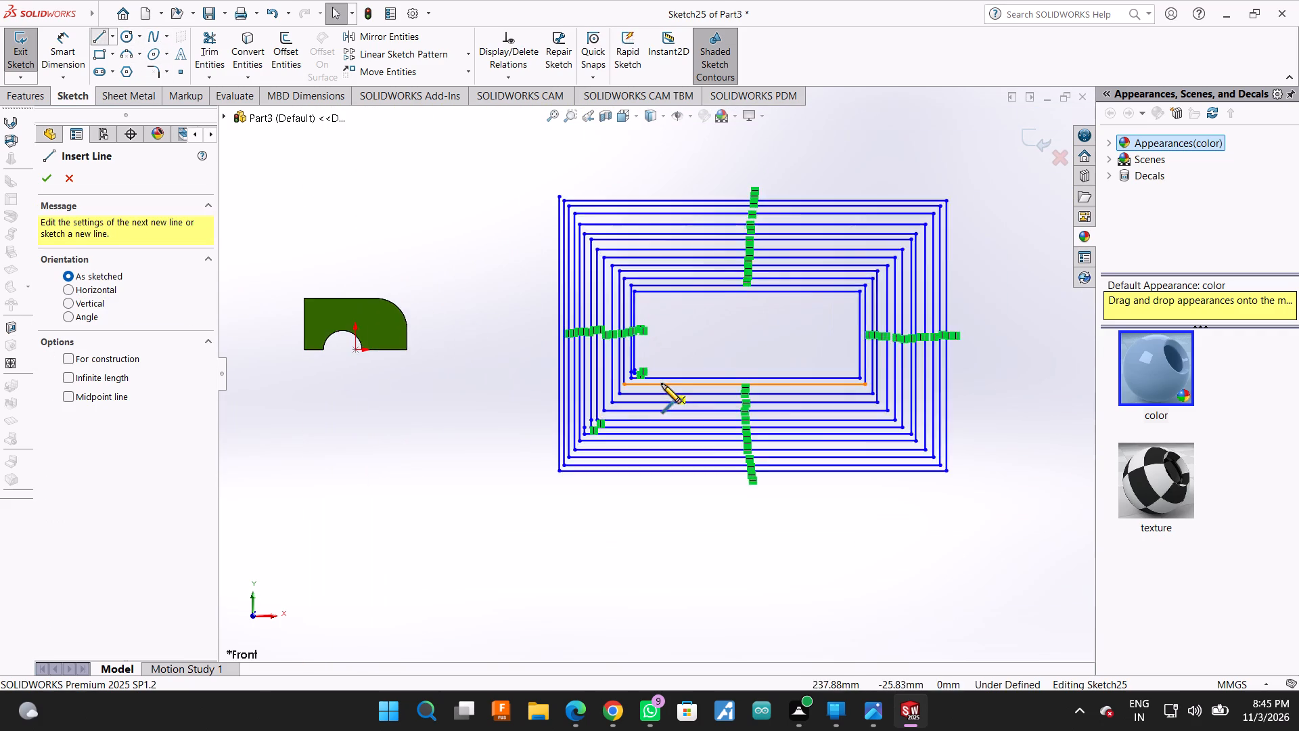
scroll(662, 384, down, 5)
scroll(564, 351, down, 3)
scroll(689, 400, down, 2)
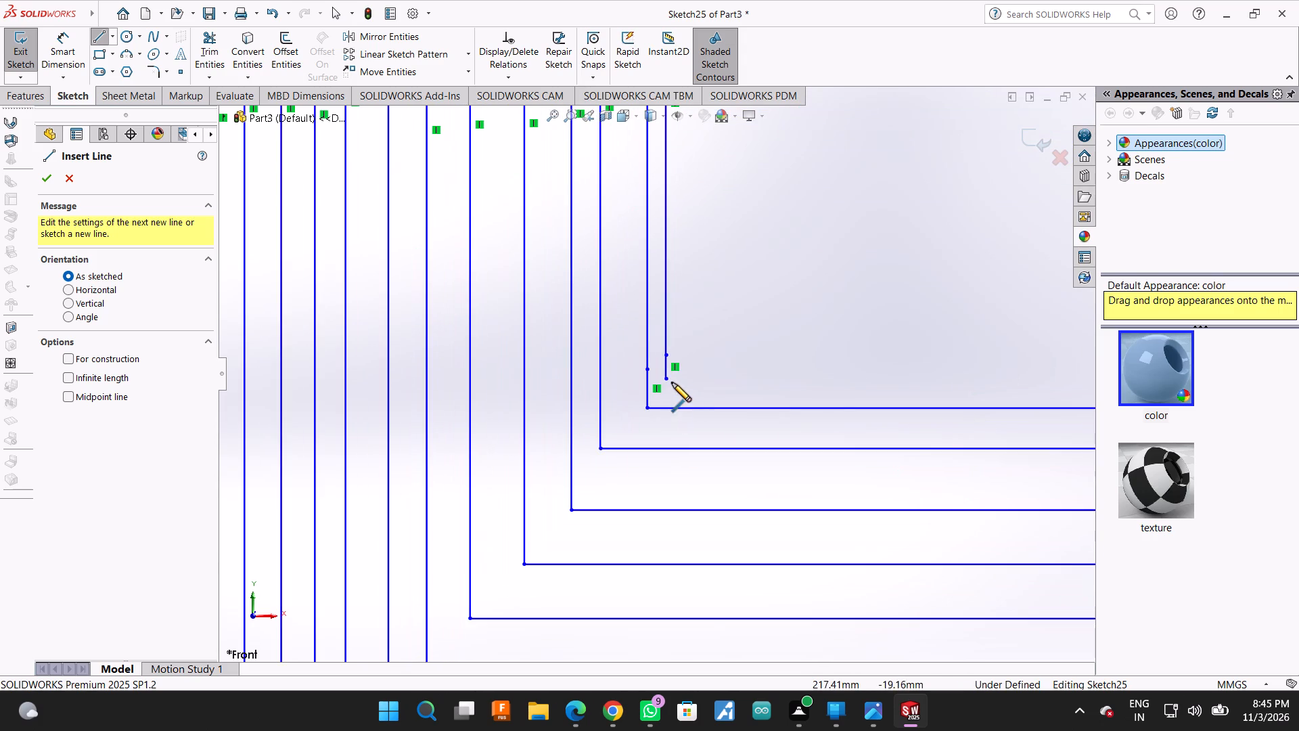
click(667, 379)
scroll(645, 383, up, 8)
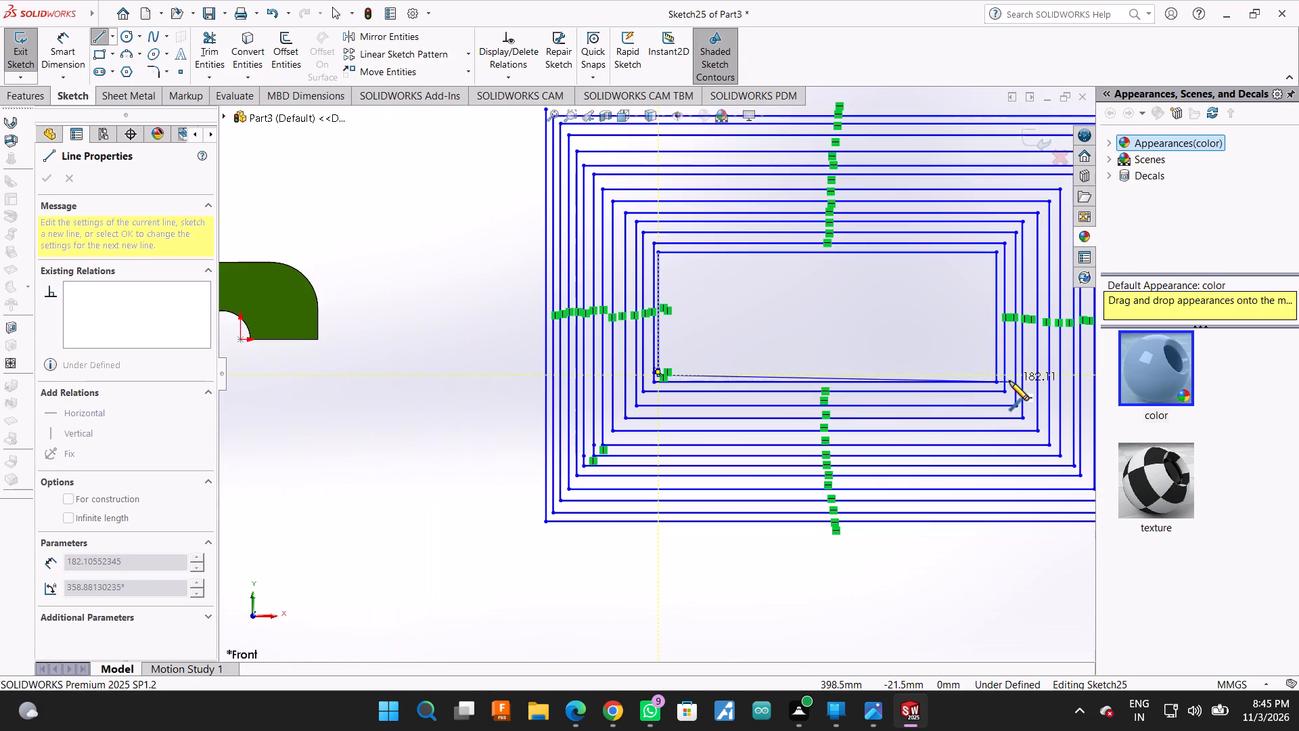
scroll(1003, 382, down, 4)
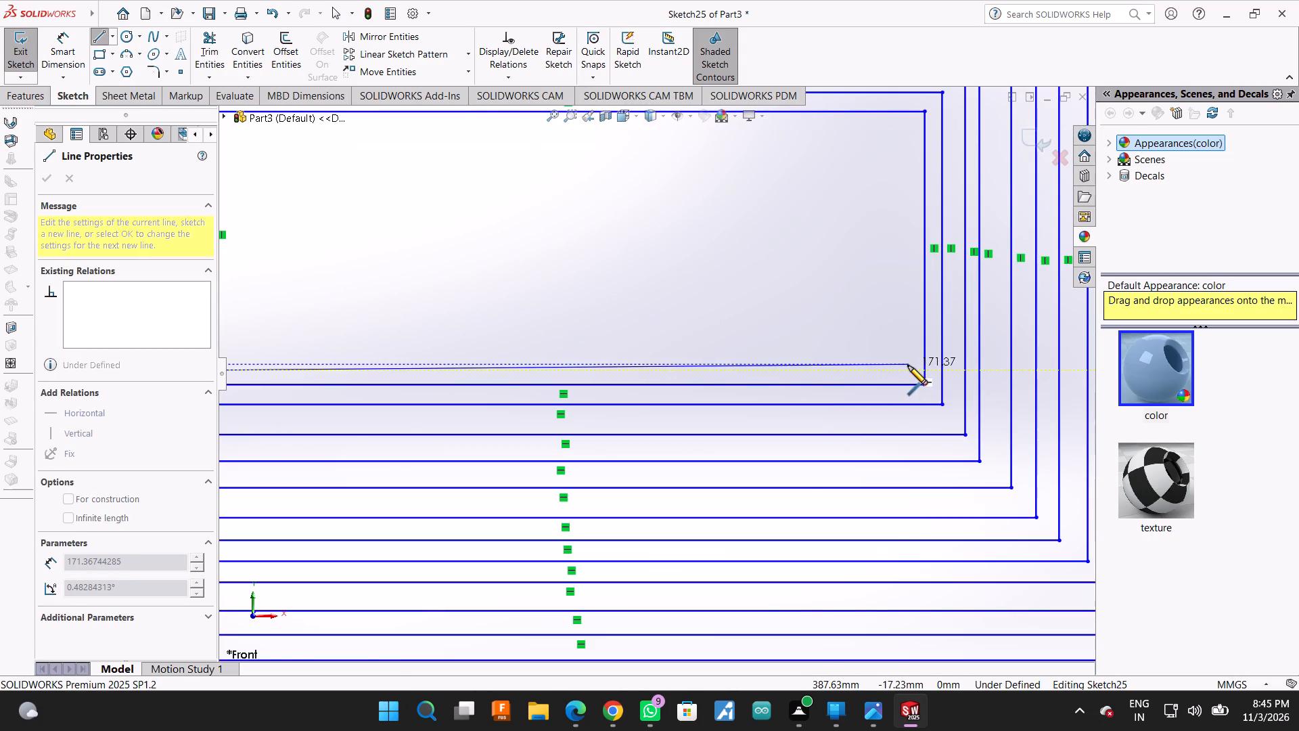
click(908, 370)
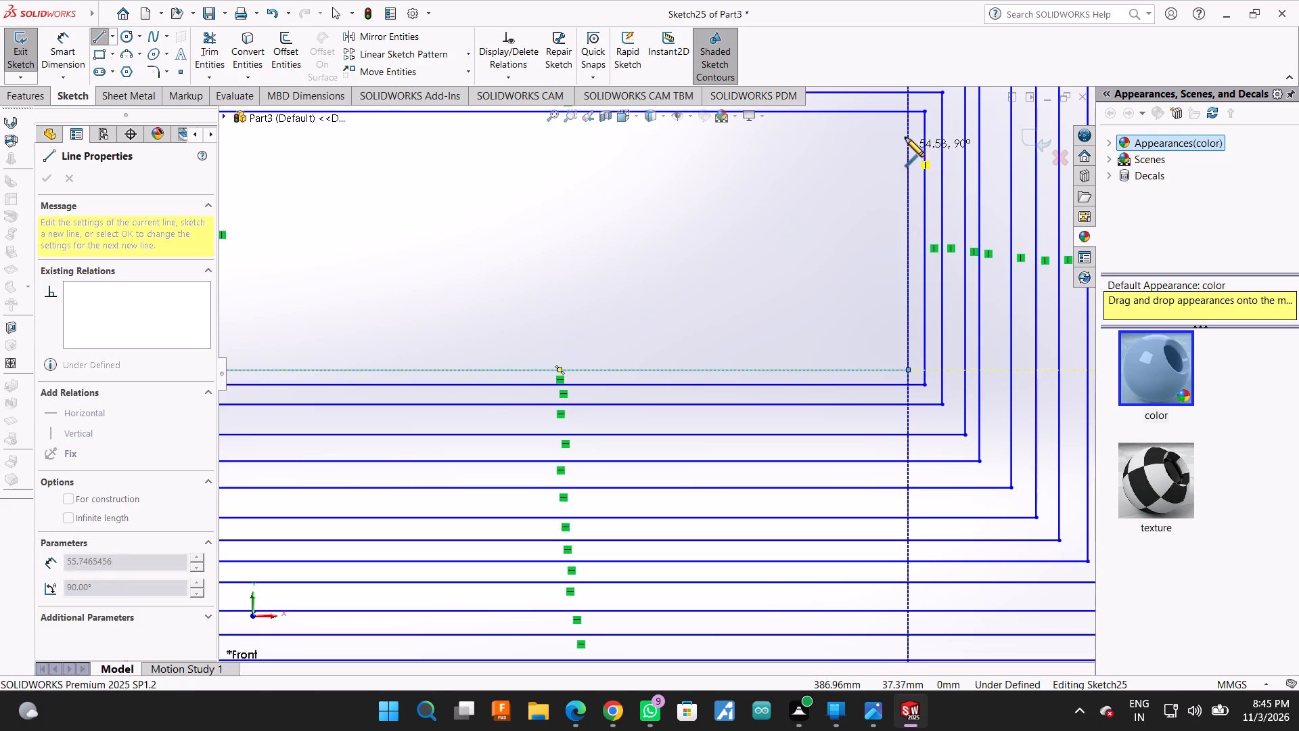
click(905, 127)
scroll(905, 127, up, 2)
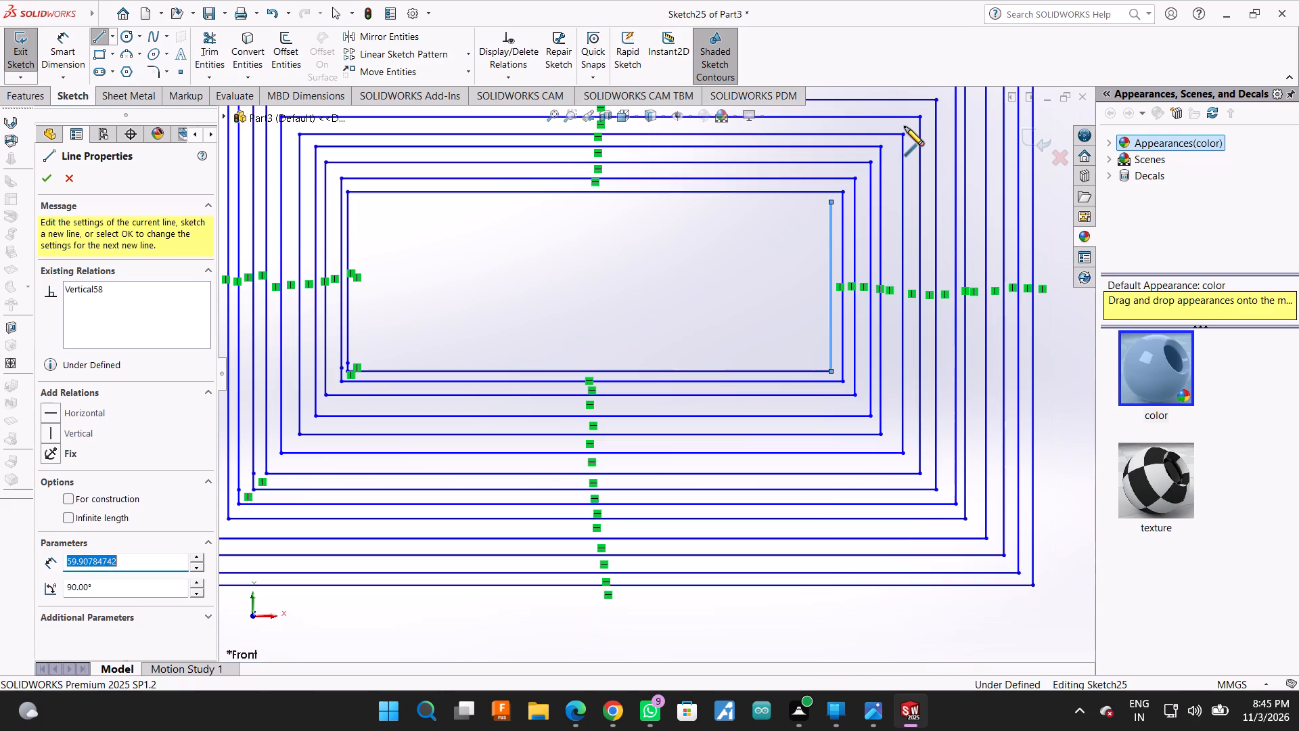
scroll(385, 205, down, 2)
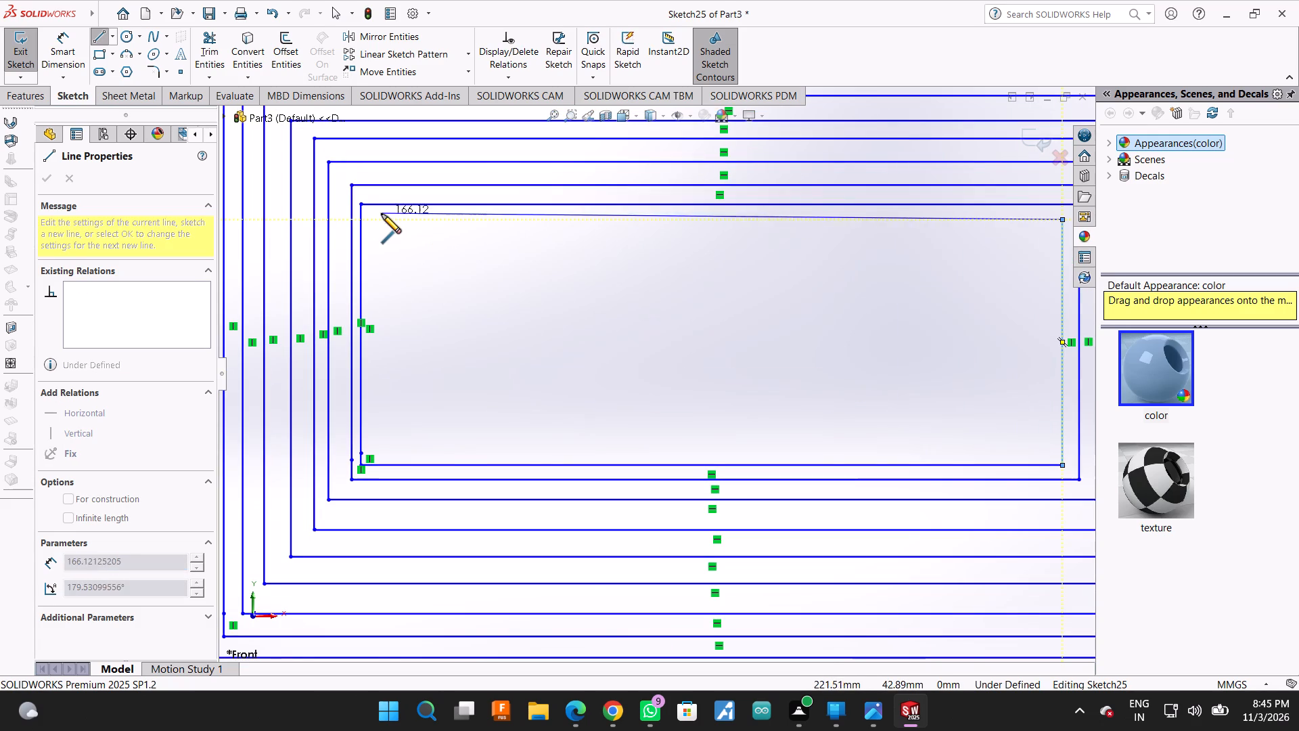
click(373, 221)
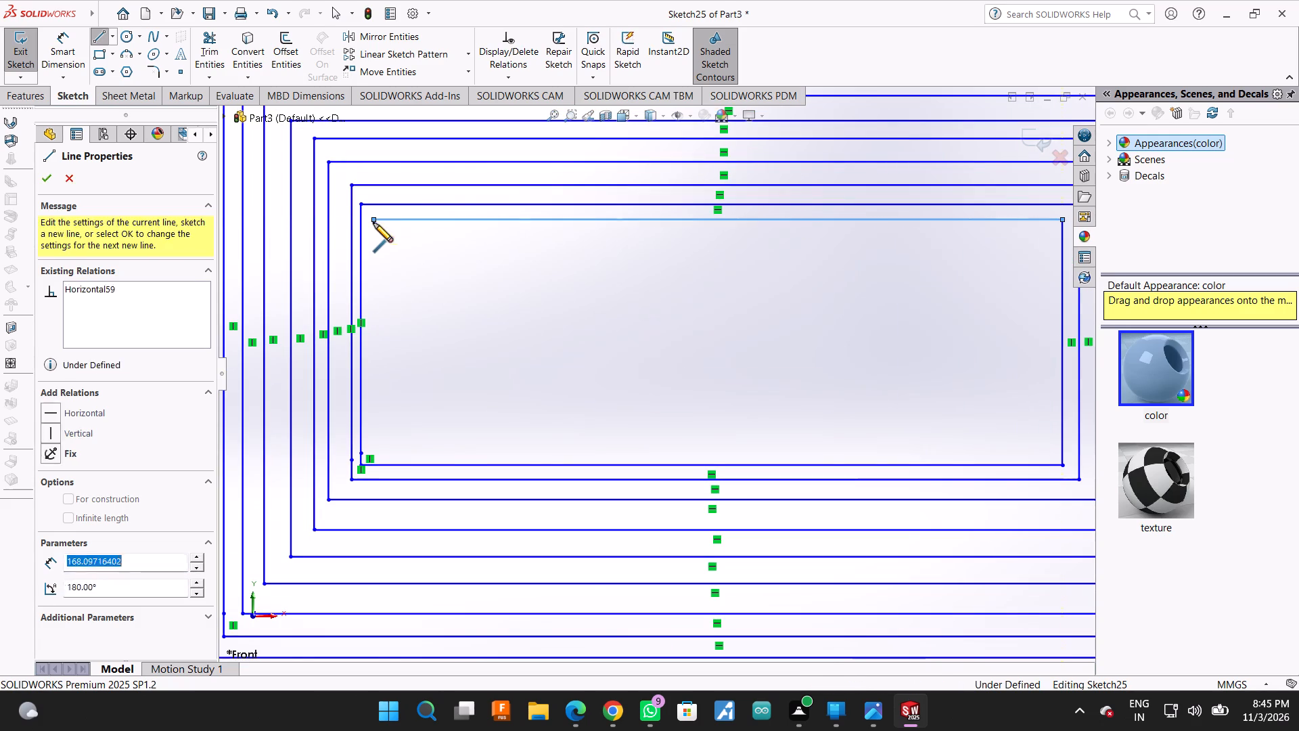
Add the spiral's fifteenth and sixteenth rectangular turns further inward, with lower horizontal lines about 164 mm and 157 mm long.
click(372, 451)
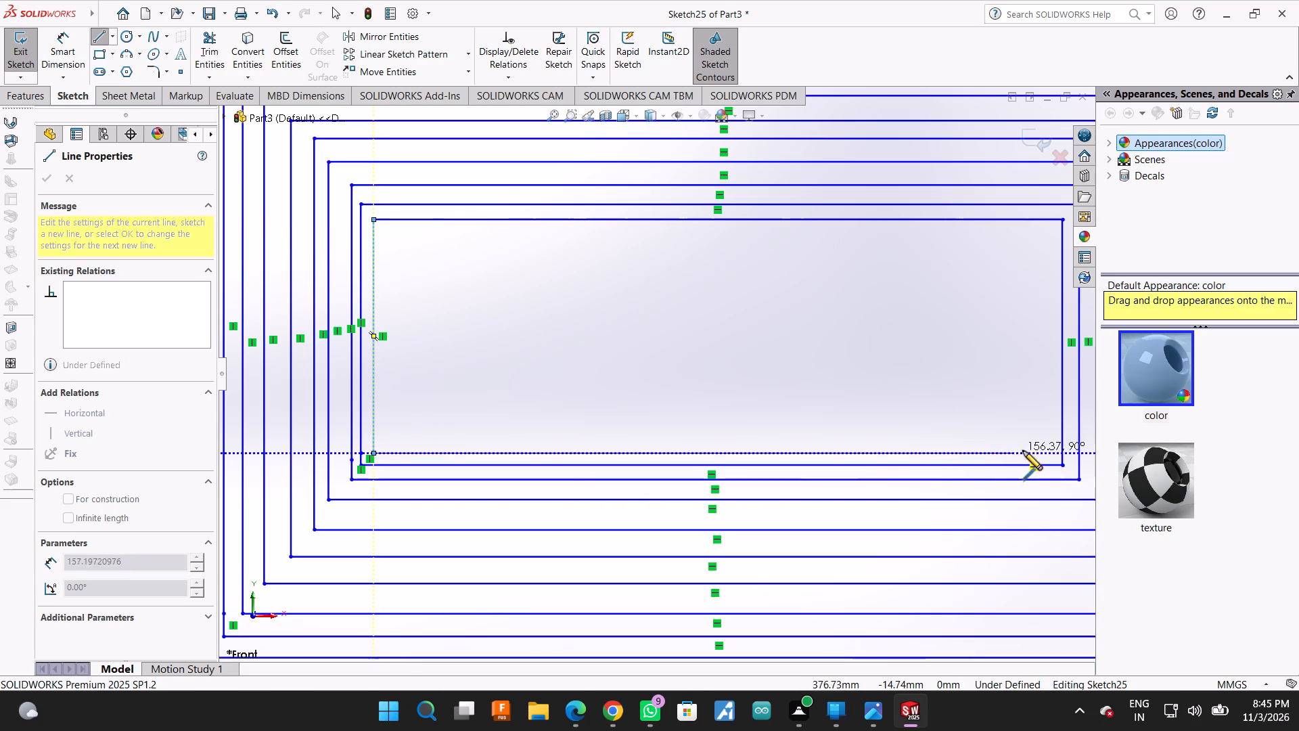
click(1045, 453)
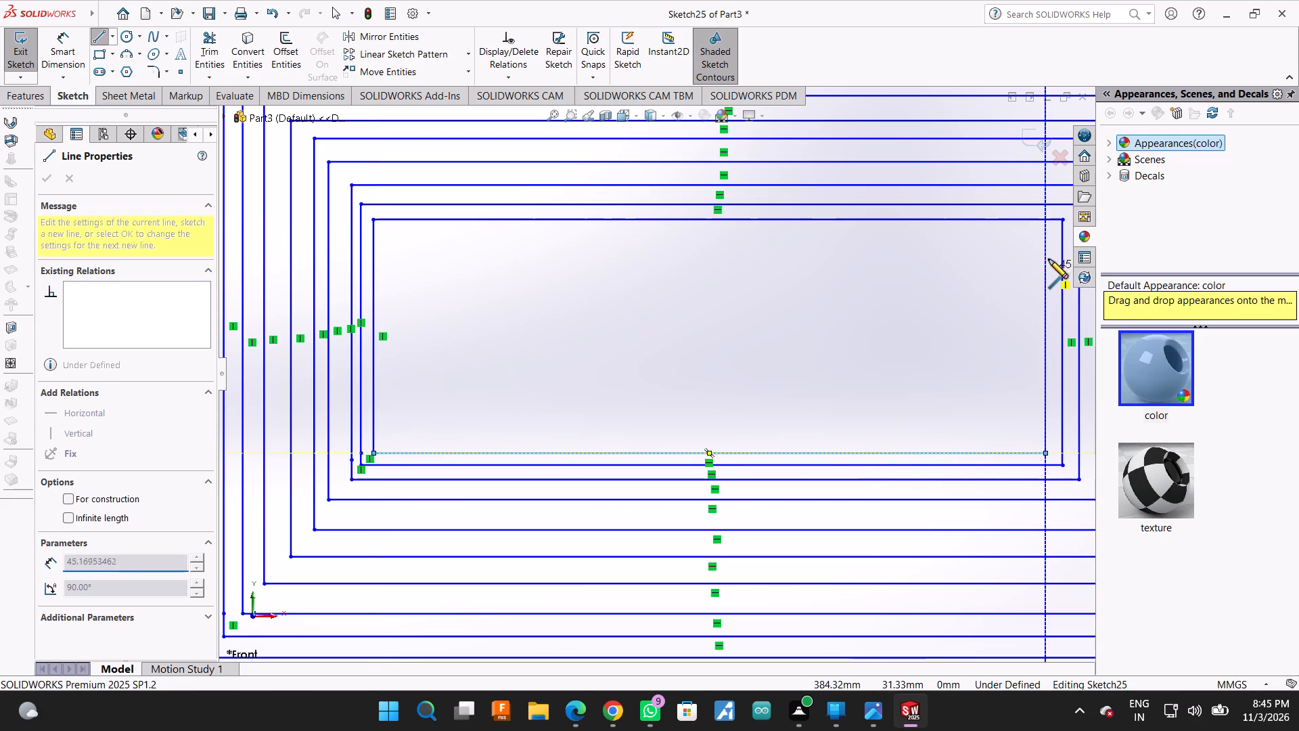
click(1049, 234)
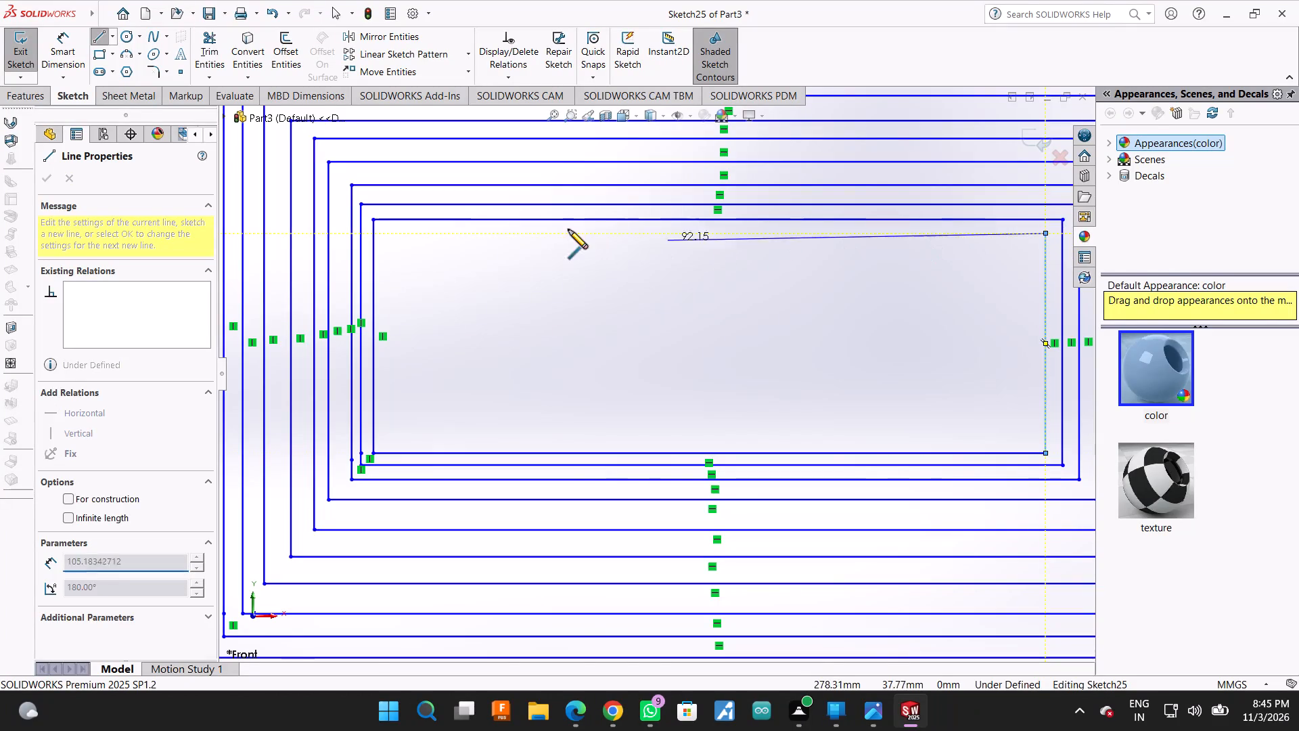
click(389, 230)
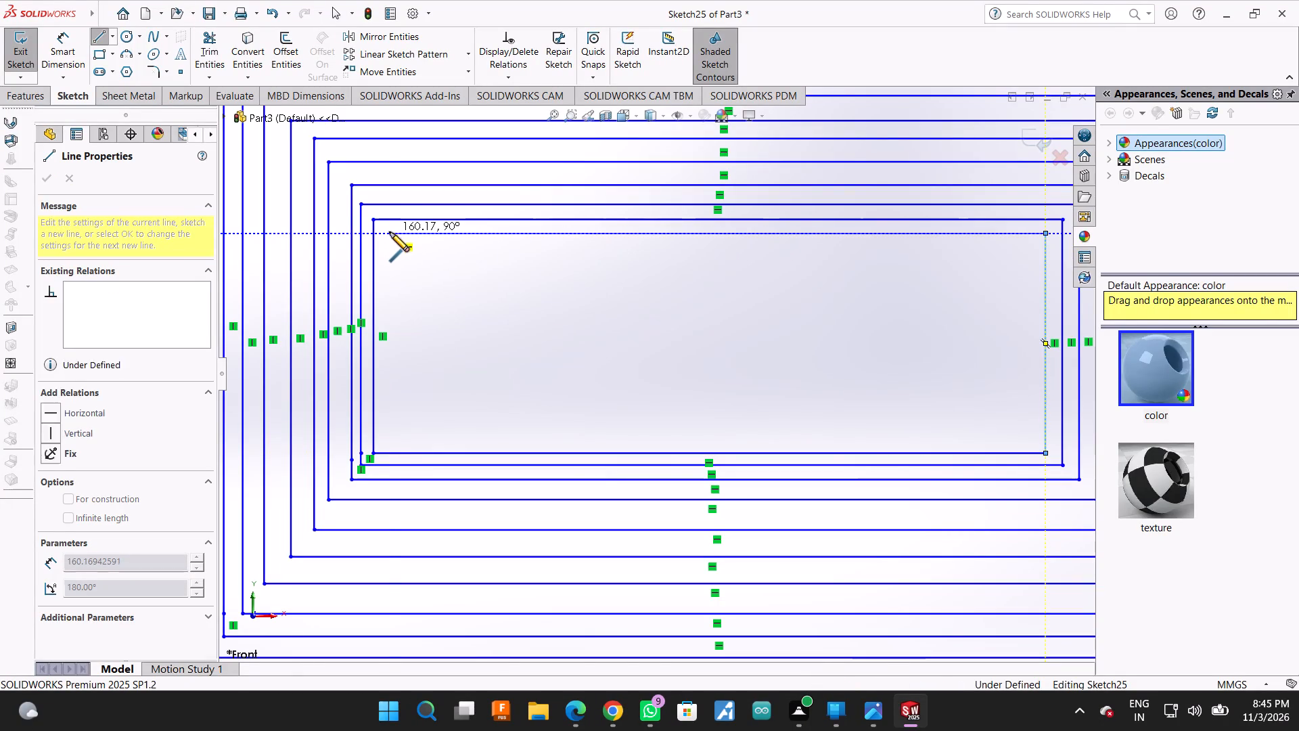
click(387, 436)
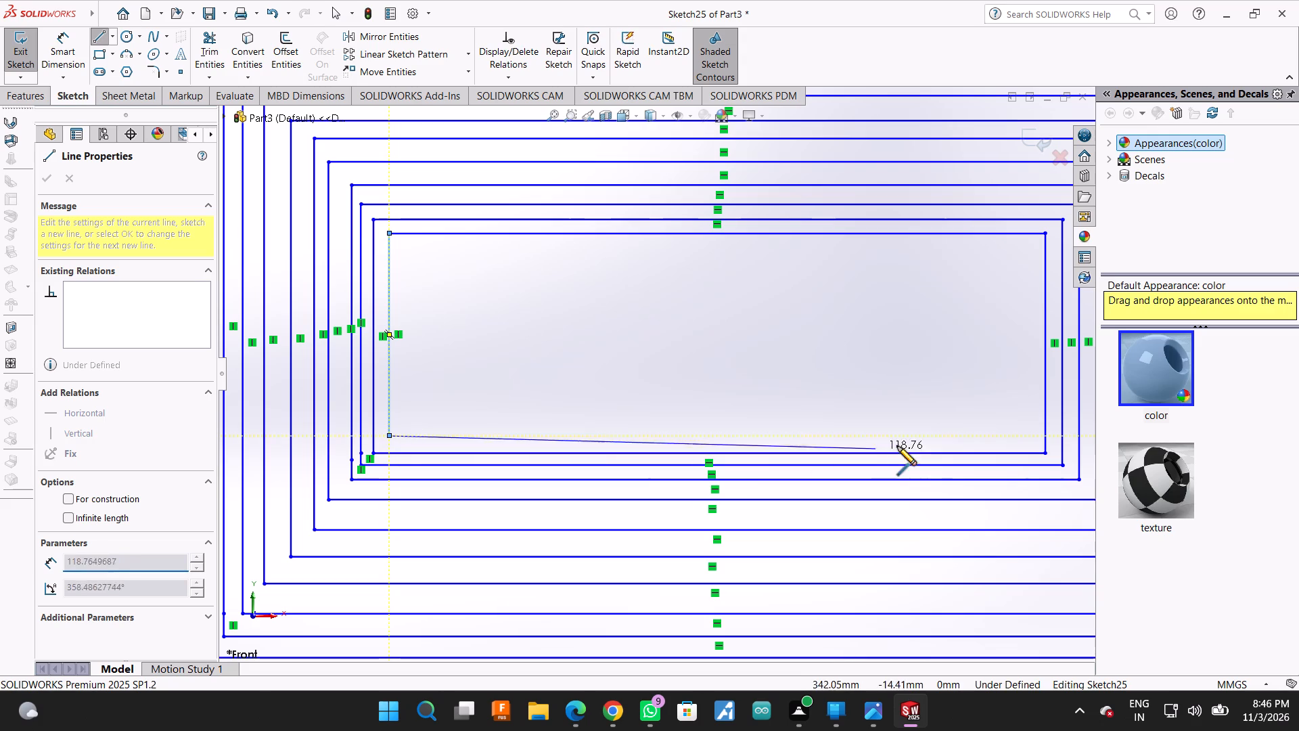
click(1032, 433)
click(1032, 248)
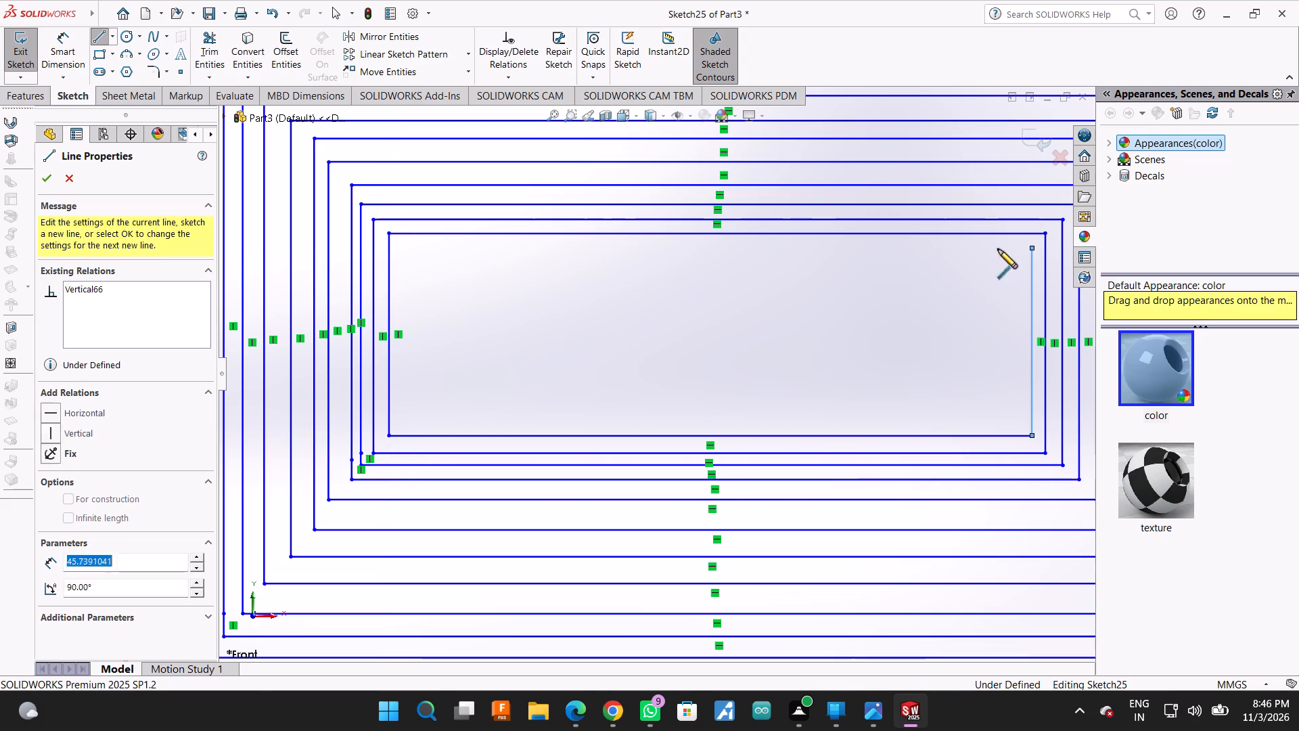
click(405, 249)
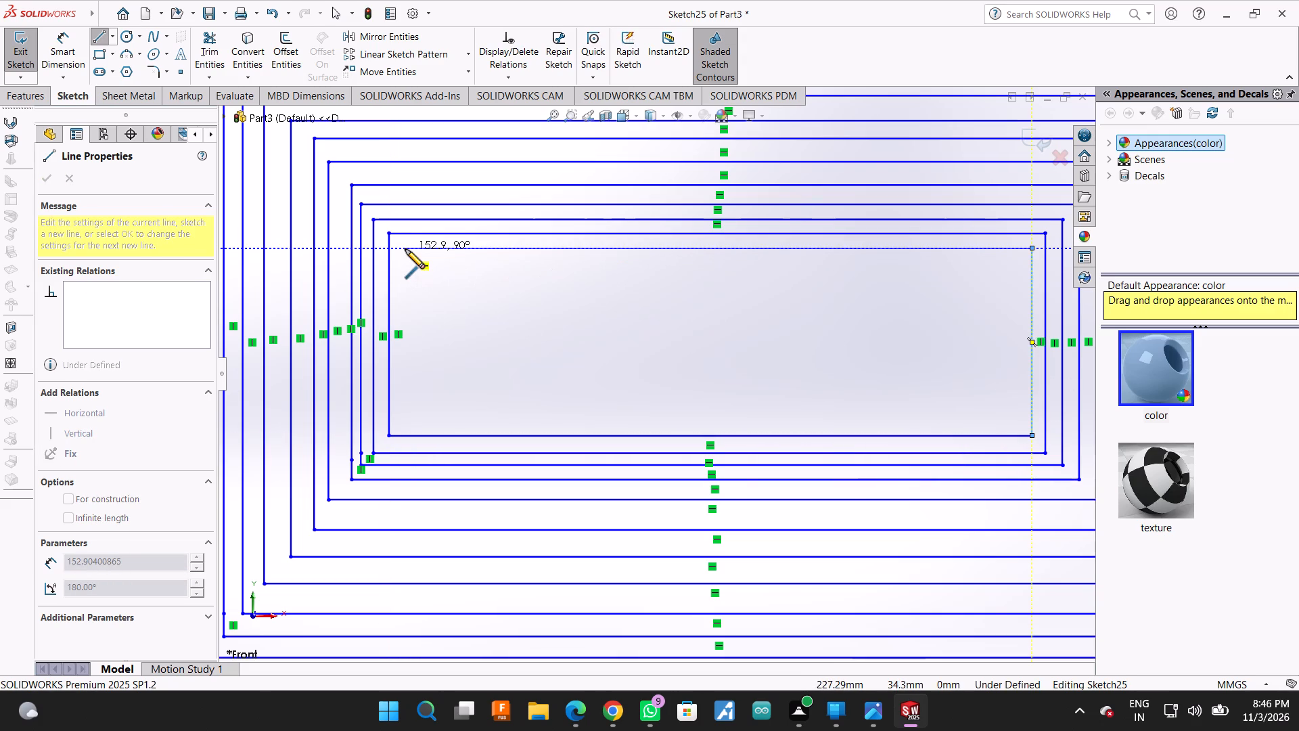
Draw the spiral's seventeenth and eighteenth rectangular turns inside the previous ones, with lower horizontal lines about 149 mm and 142 mm long.
click(404, 421)
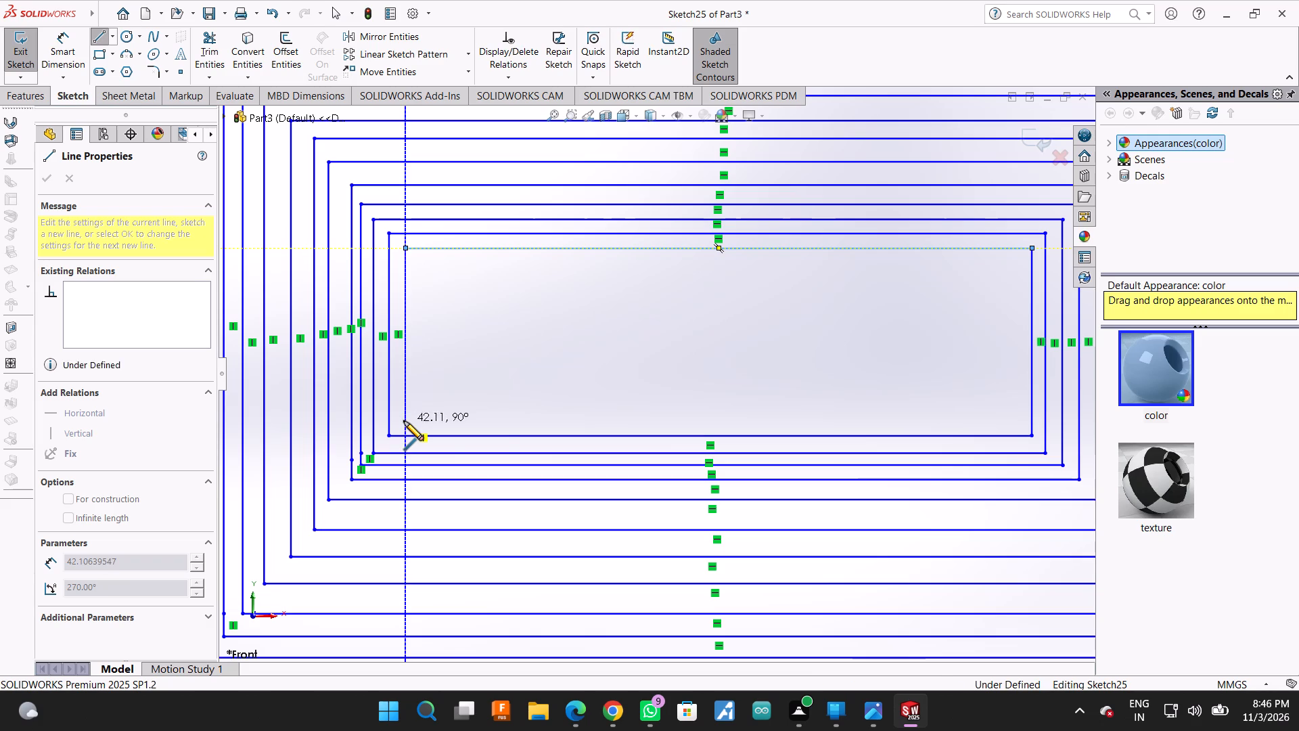
click(1018, 424)
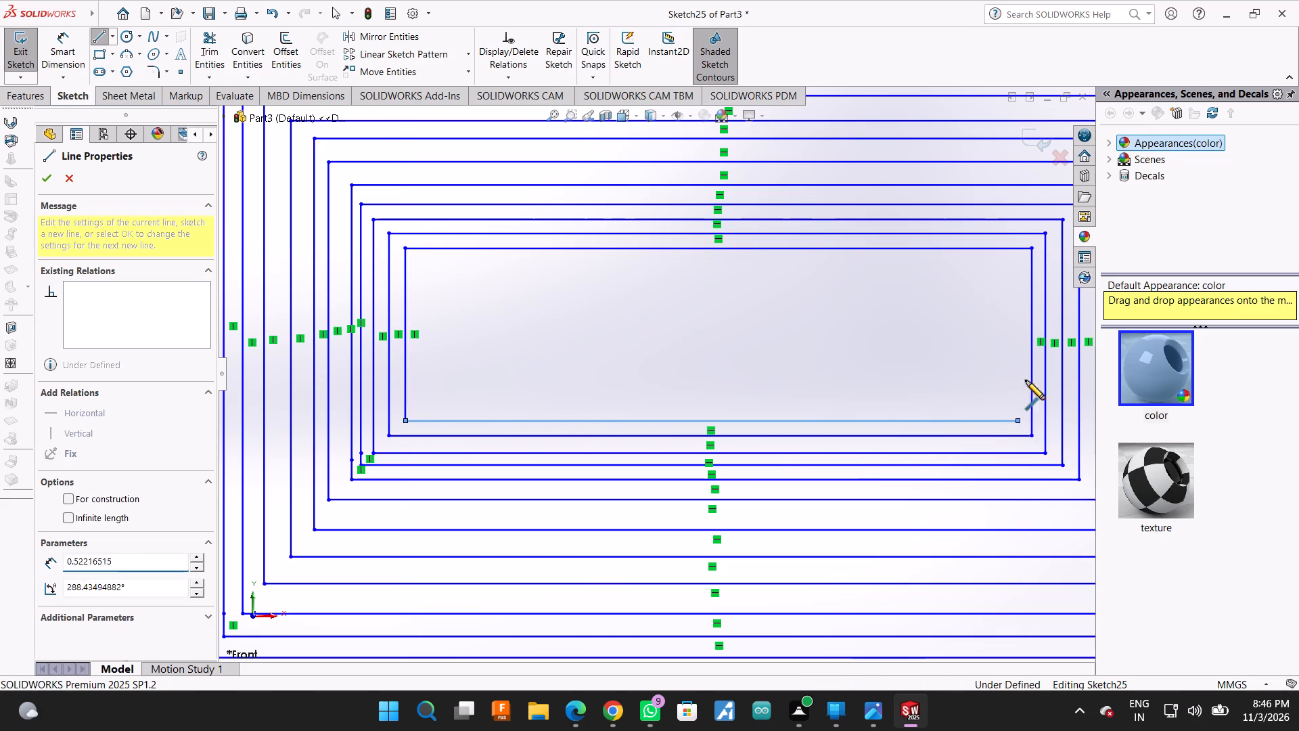
click(1017, 259)
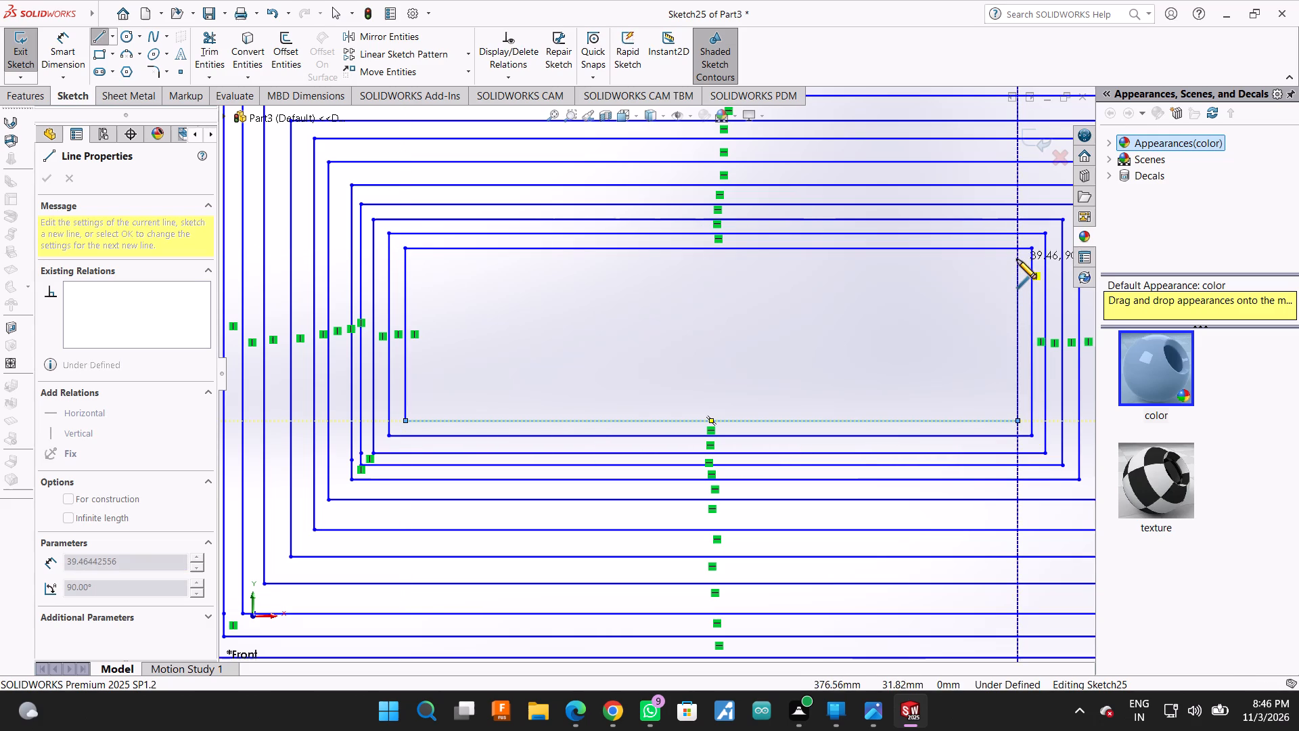
click(417, 257)
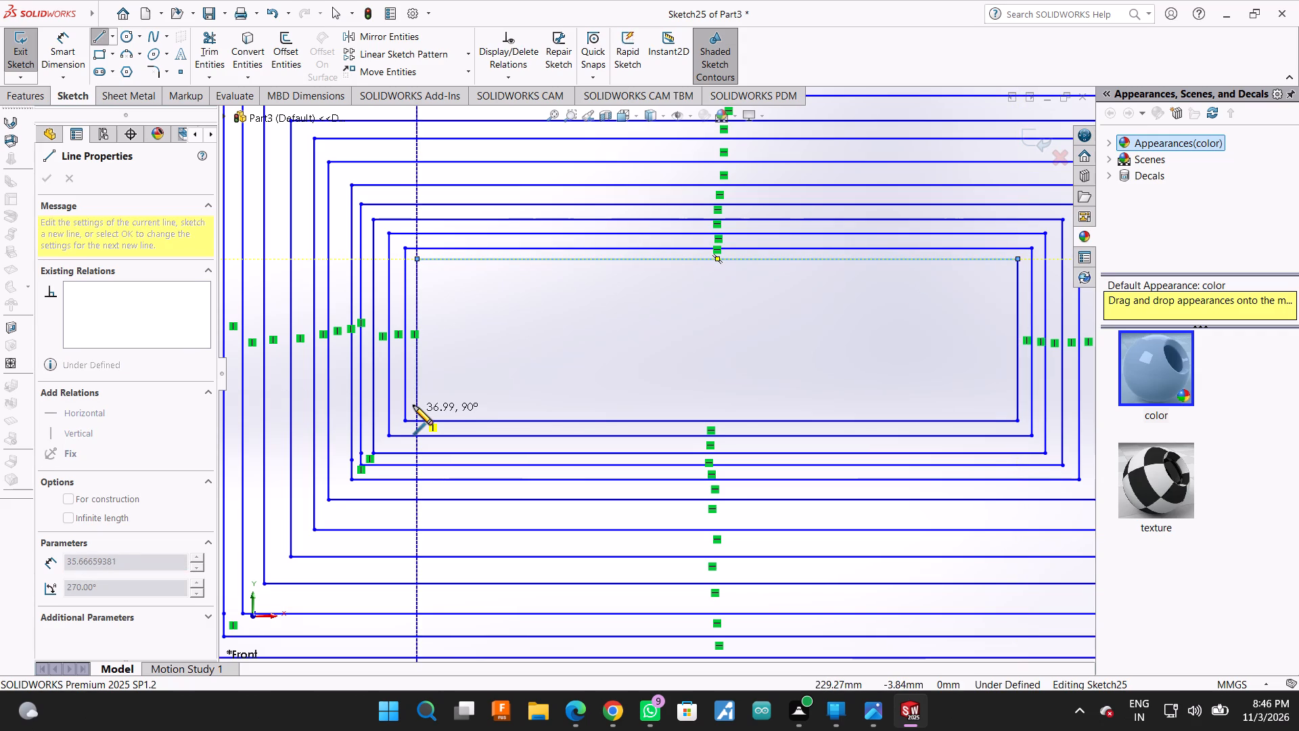
click(413, 405)
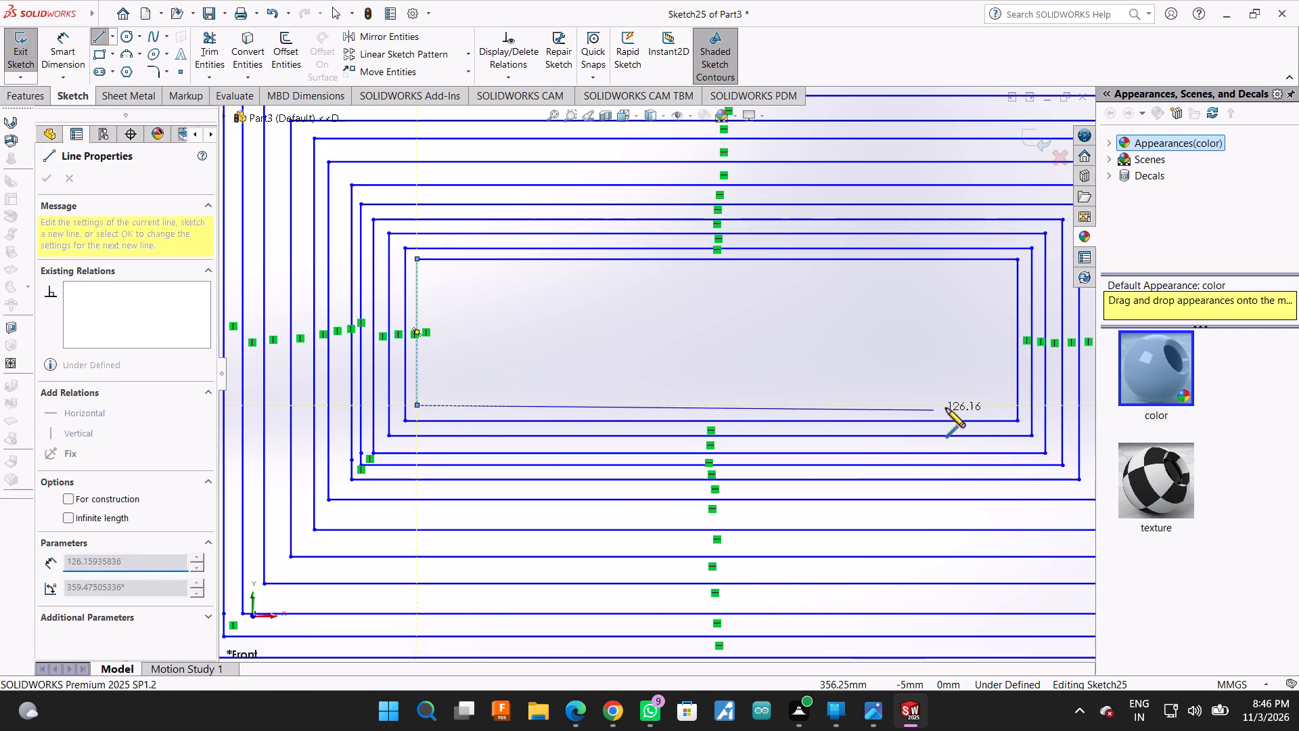
click(999, 405)
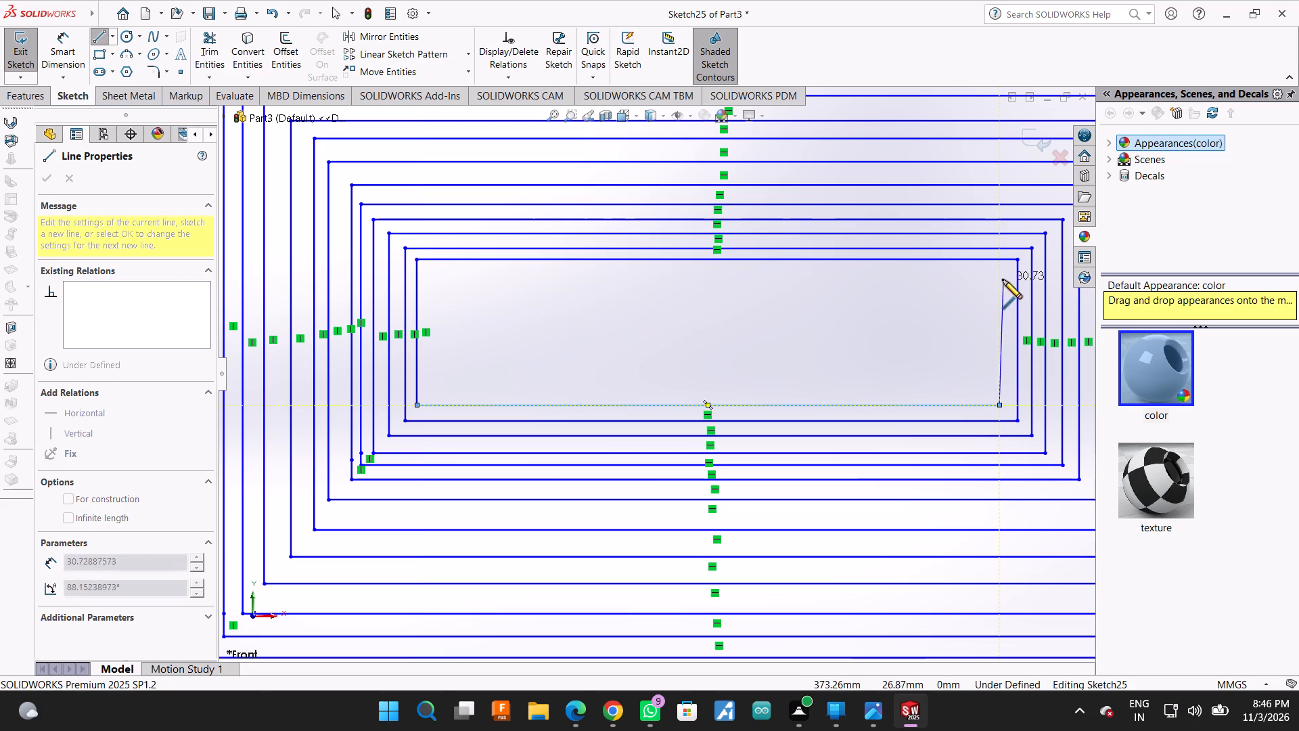
click(999, 273)
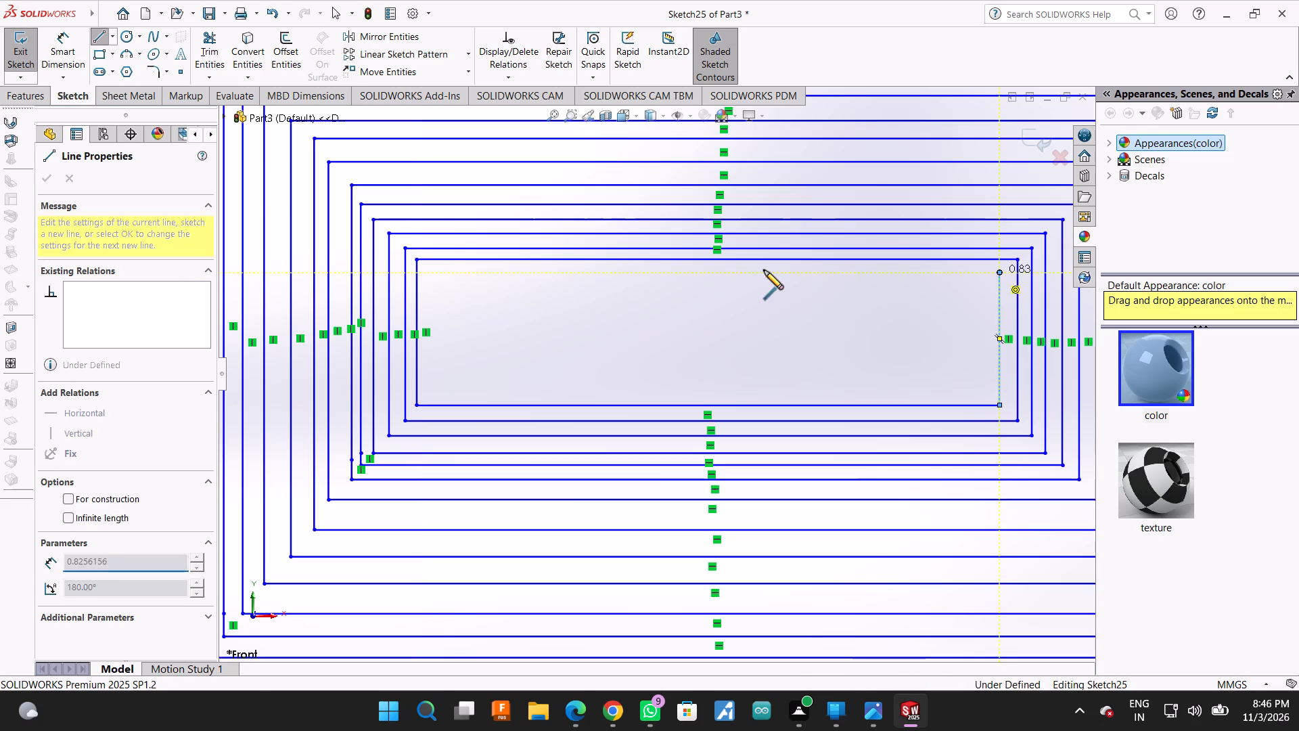
click(428, 271)
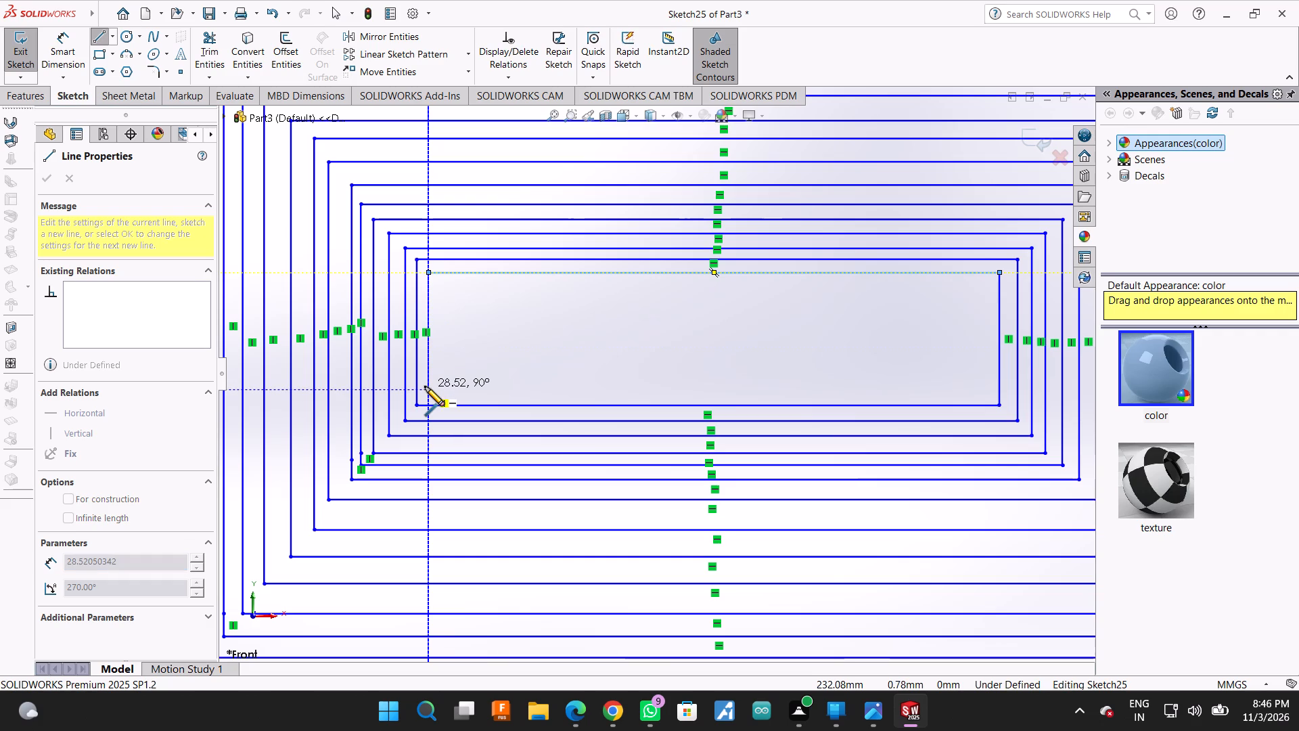
Add the spiral's nineteenth and twentieth rectangular turns further inward, with lower horizontal lines about 136 mm and 131 mm long.
scroll(425, 386, down, 1)
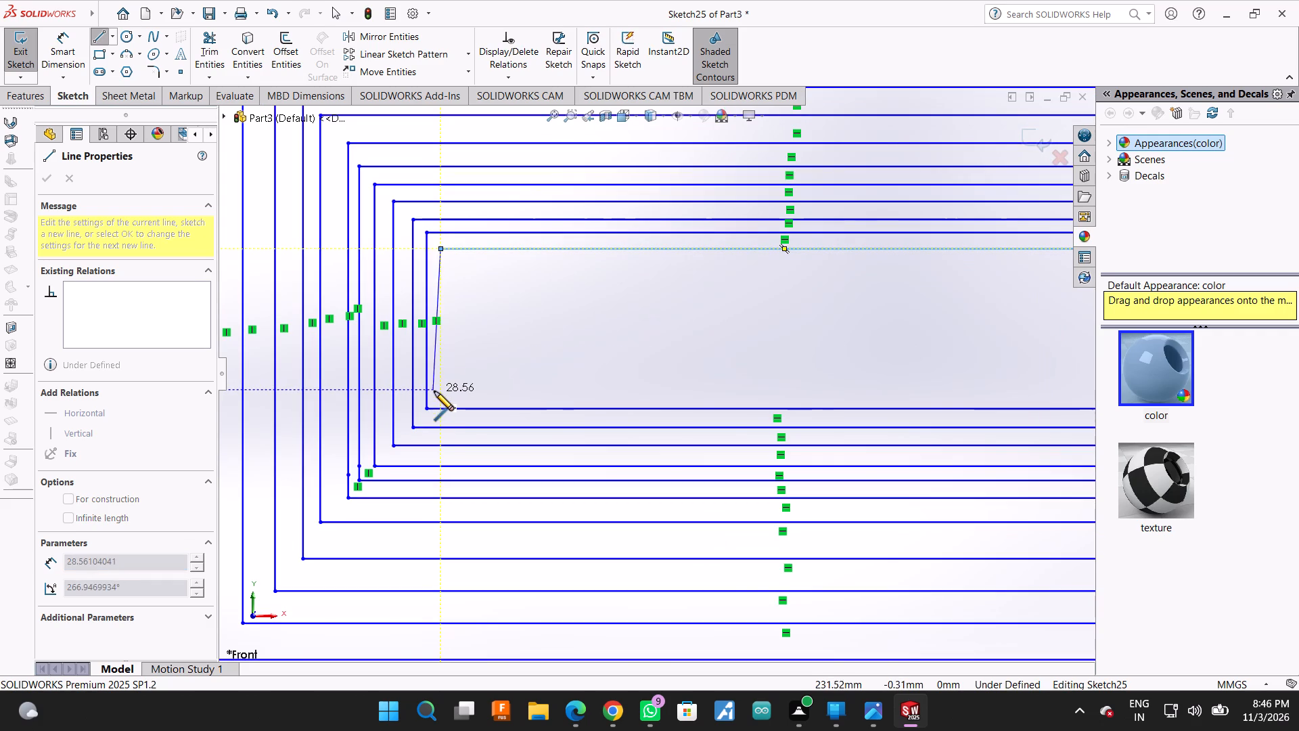
click(444, 393)
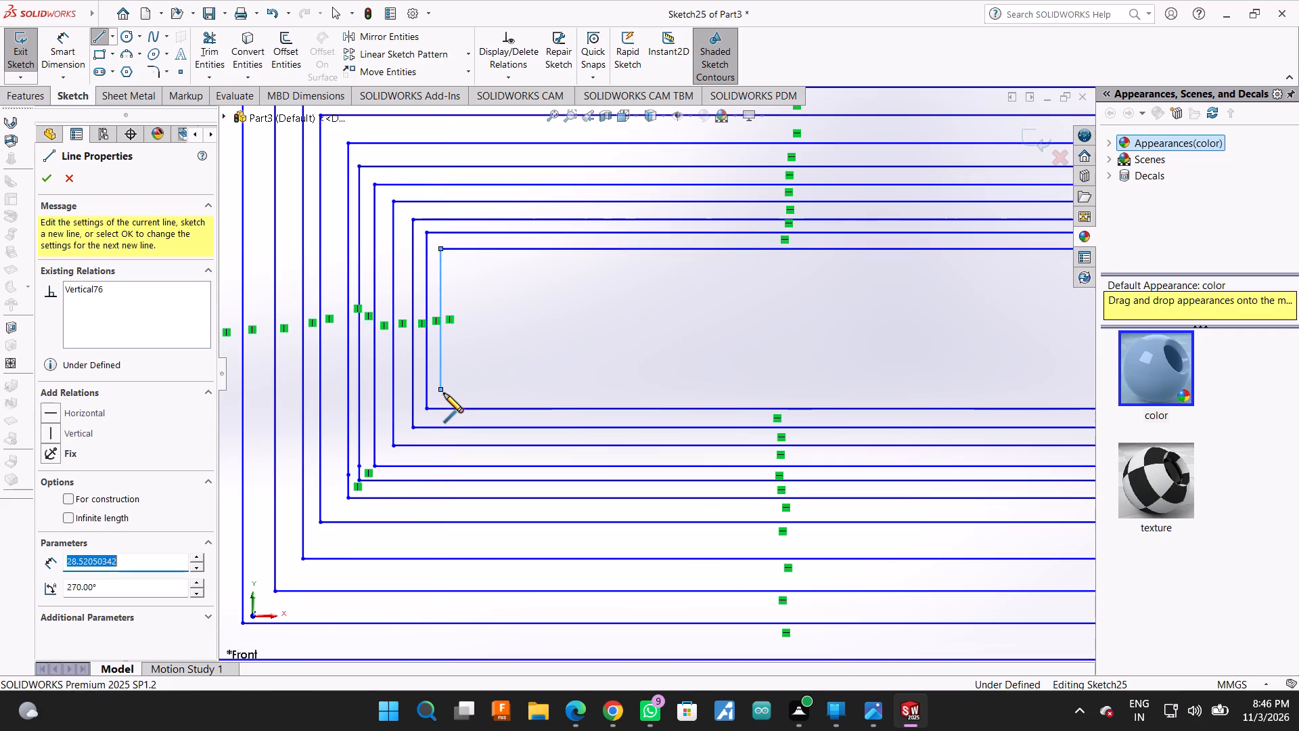
scroll(444, 393, up, 1)
scroll(526, 382, down, 1)
scroll(710, 416, up, 3)
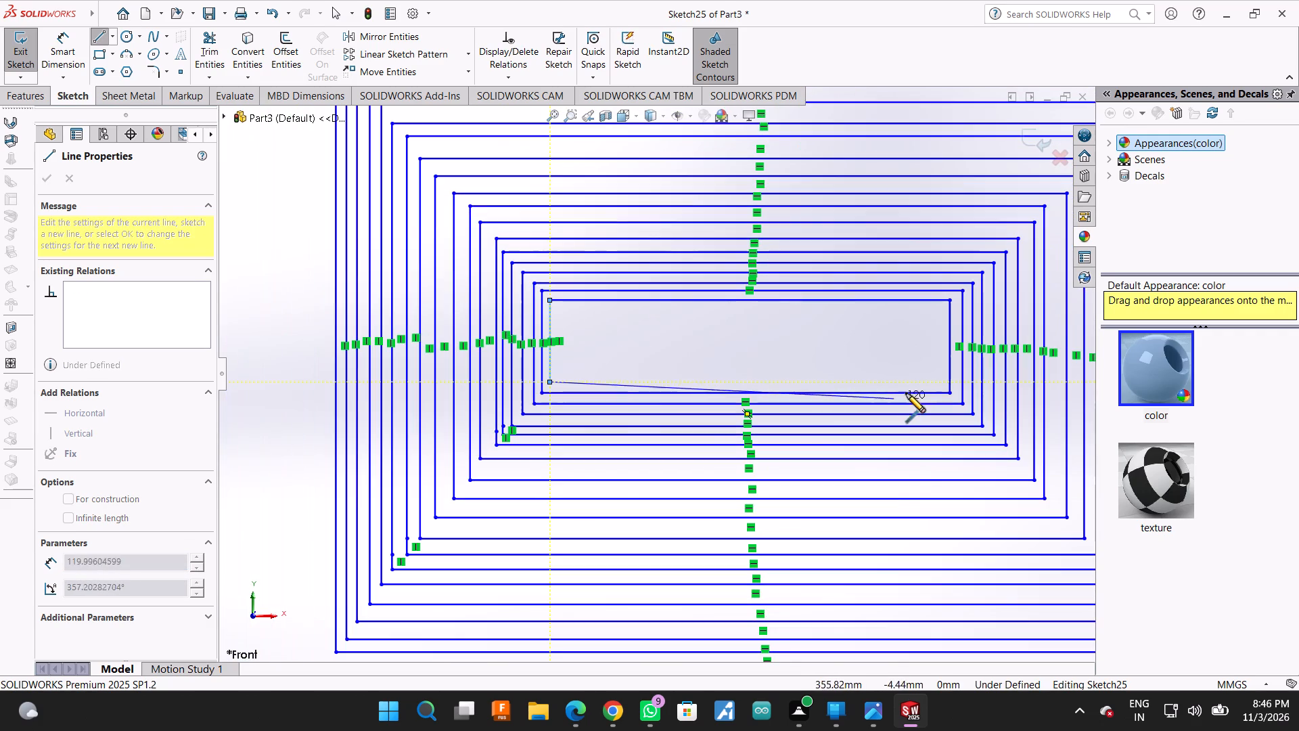
scroll(946, 375, down, 2)
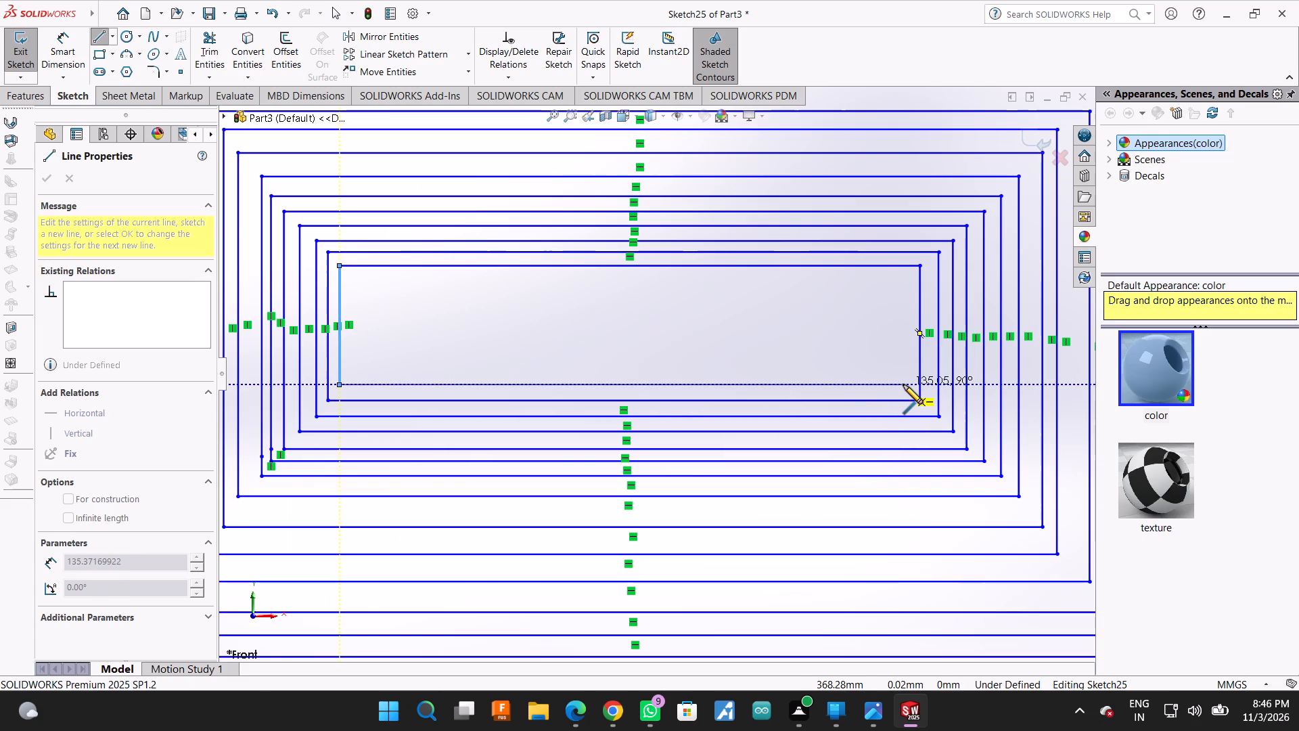
click(907, 384)
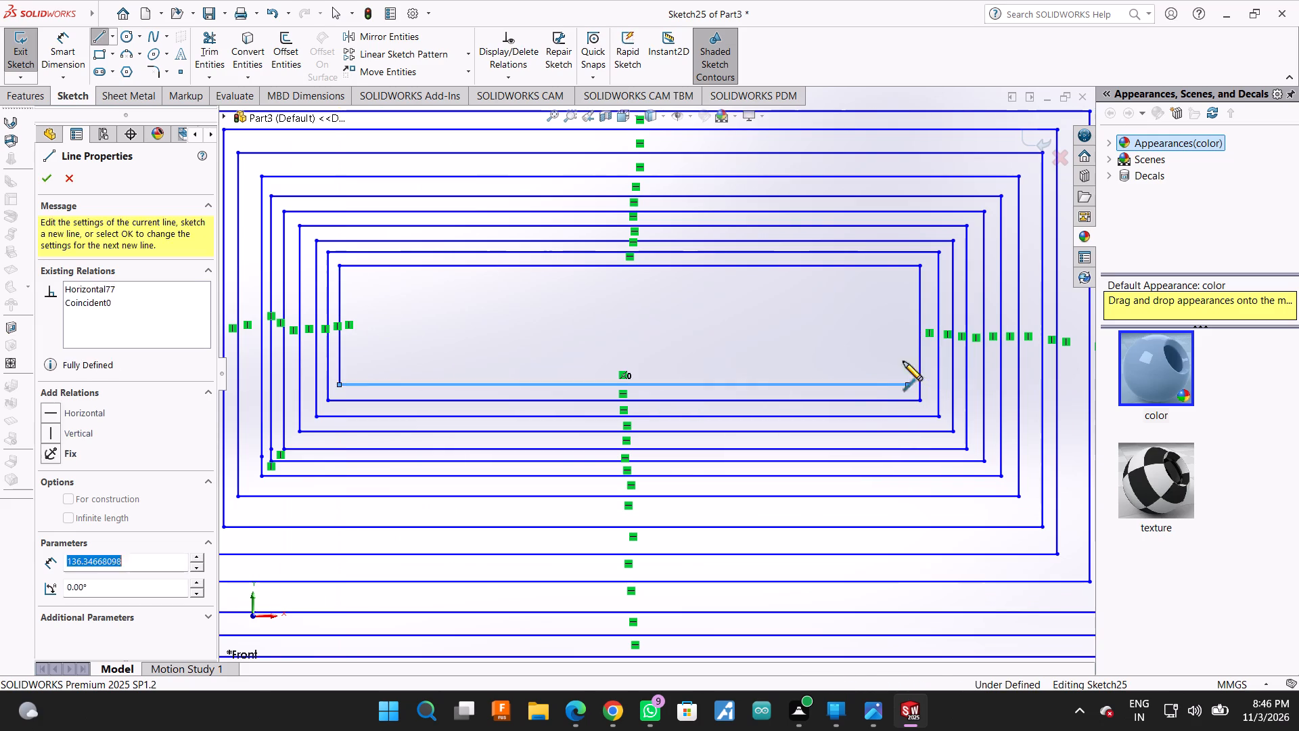
click(907, 281)
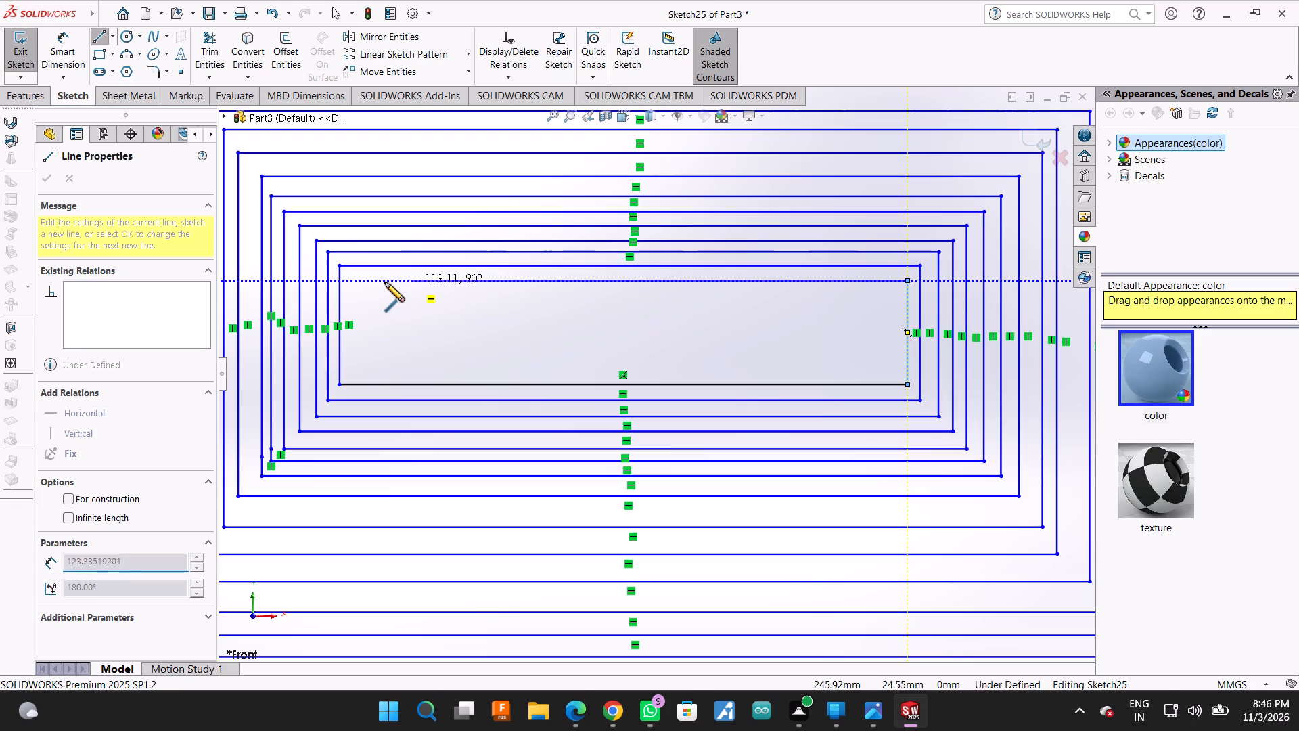
click(349, 281)
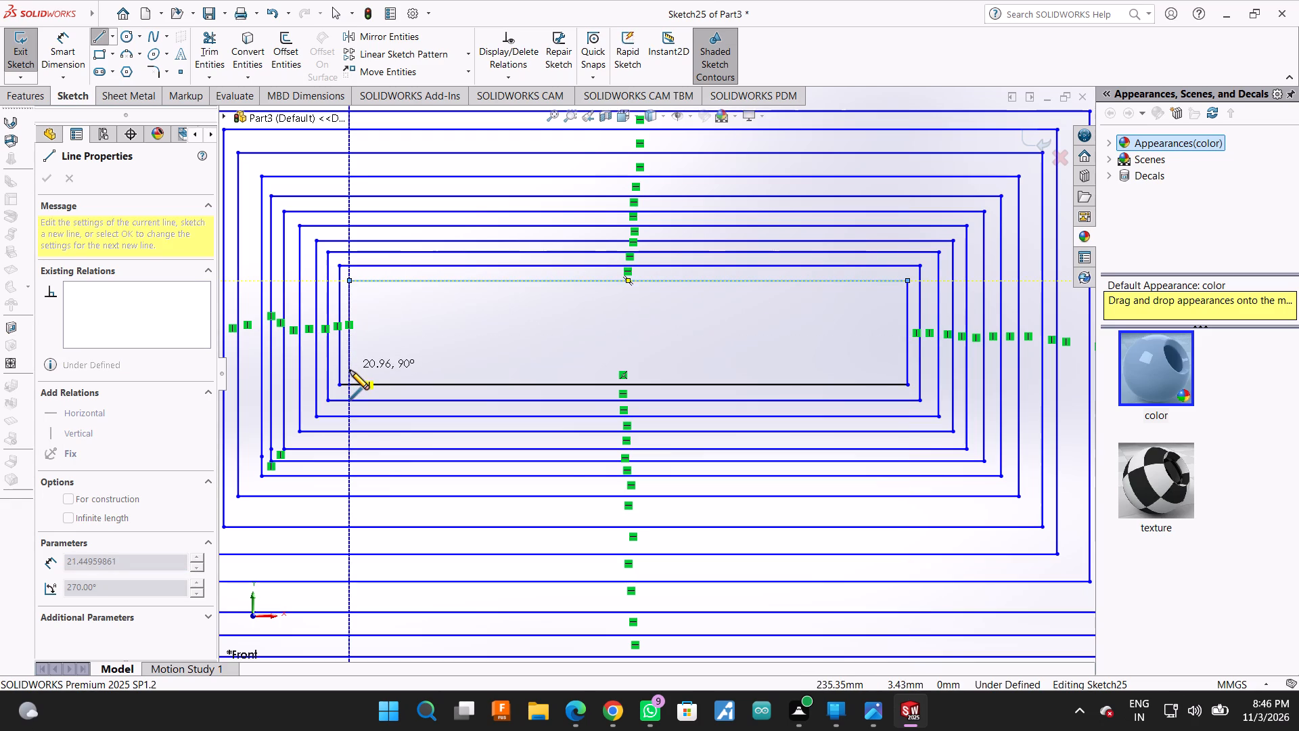
click(350, 370)
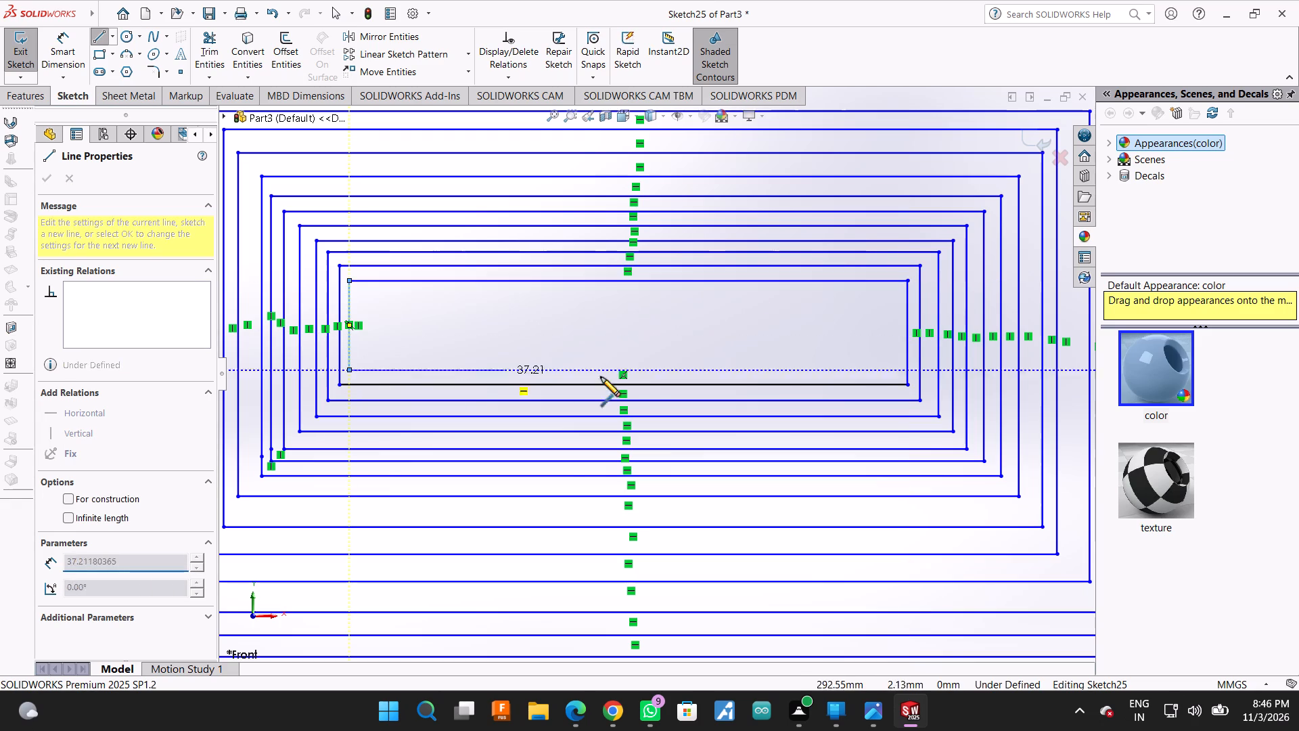
click(896, 371)
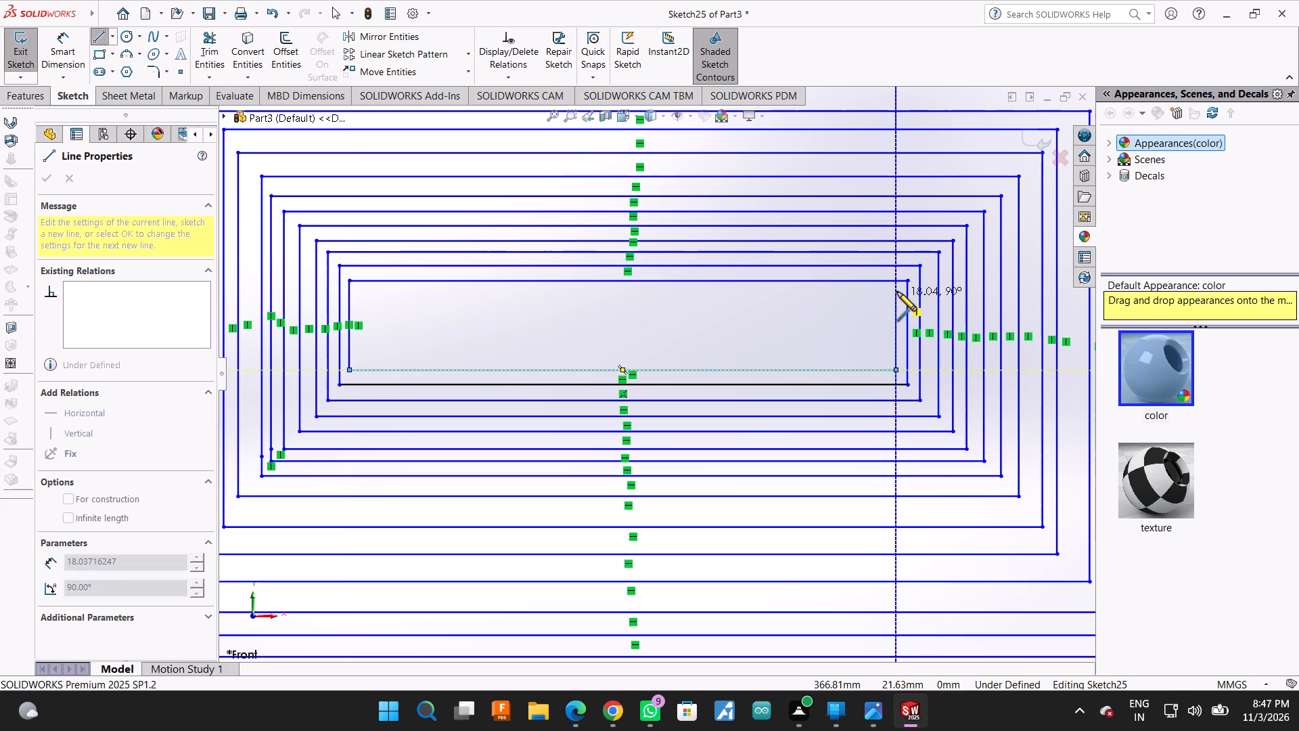
click(897, 291)
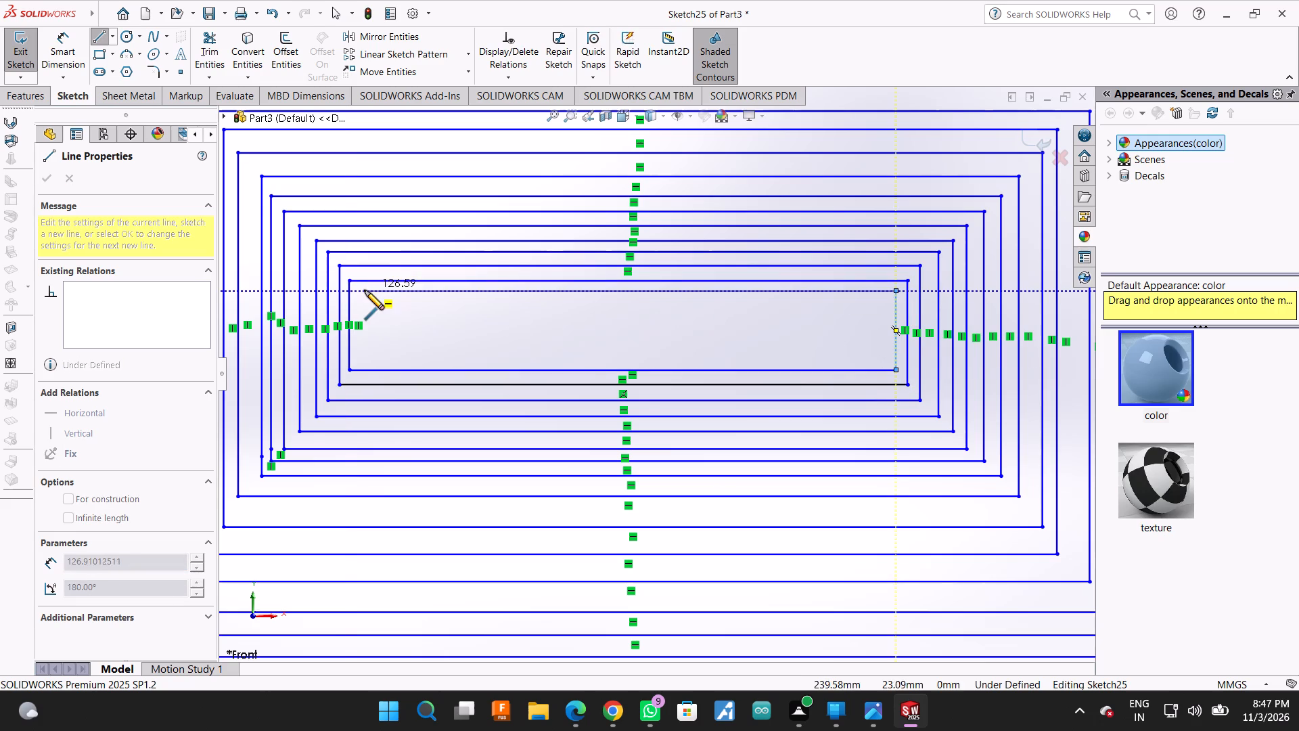
click(361, 291)
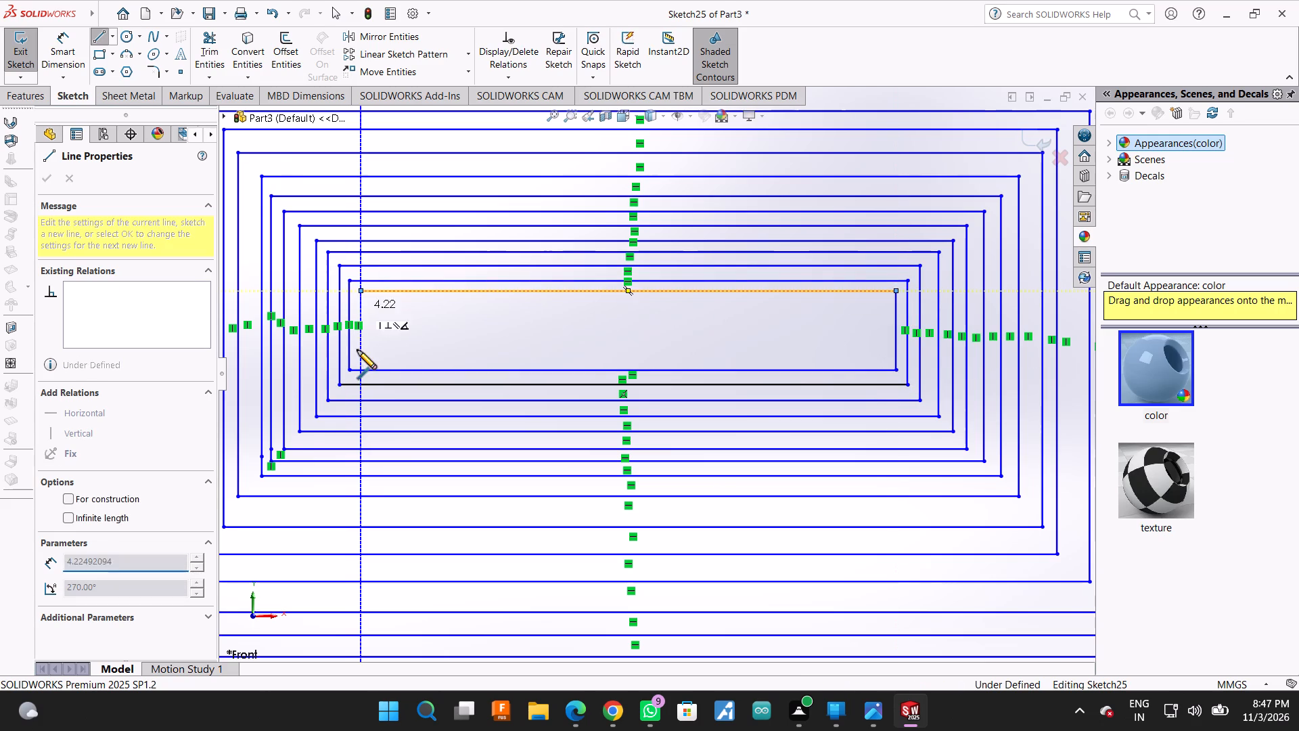
Draw the spiral's twenty-first turn, with a left vertical line about 17 mm long and a lower horizontal line about 125 mm long.
scroll(357, 350, down, 2)
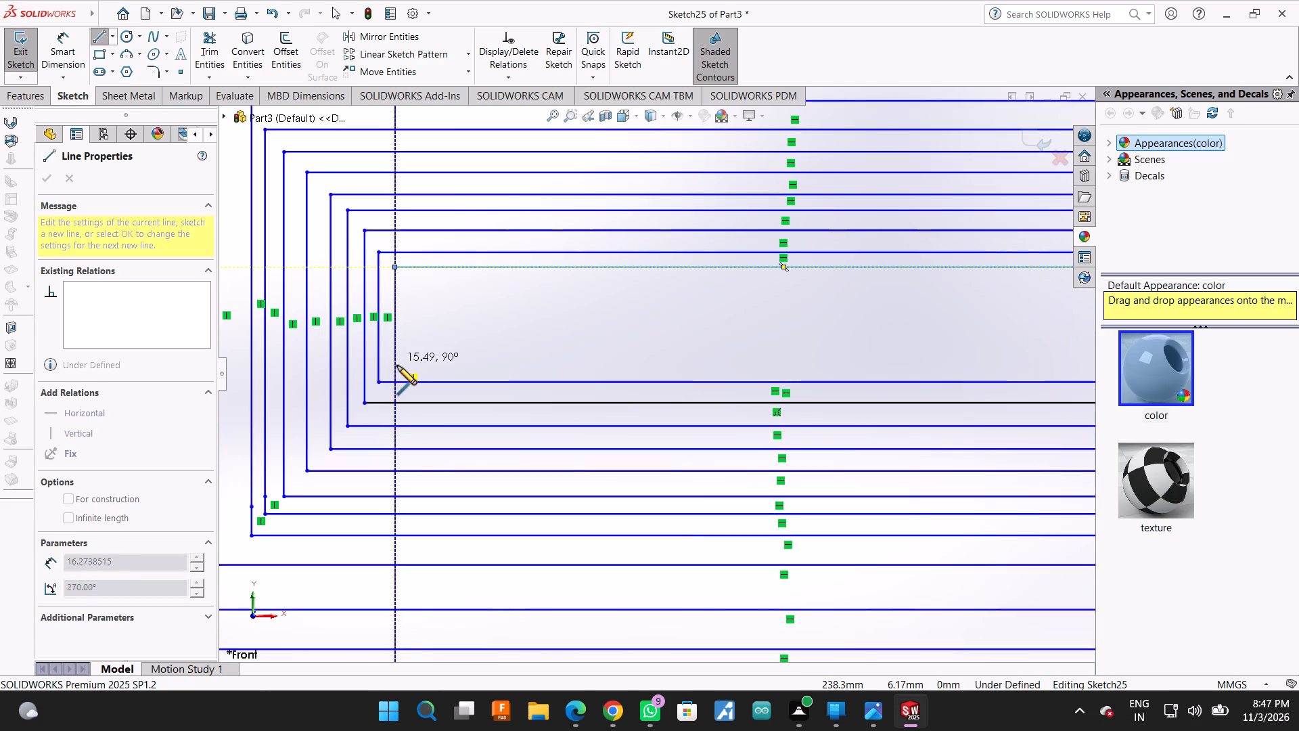
click(397, 368)
scroll(397, 368, up, 5)
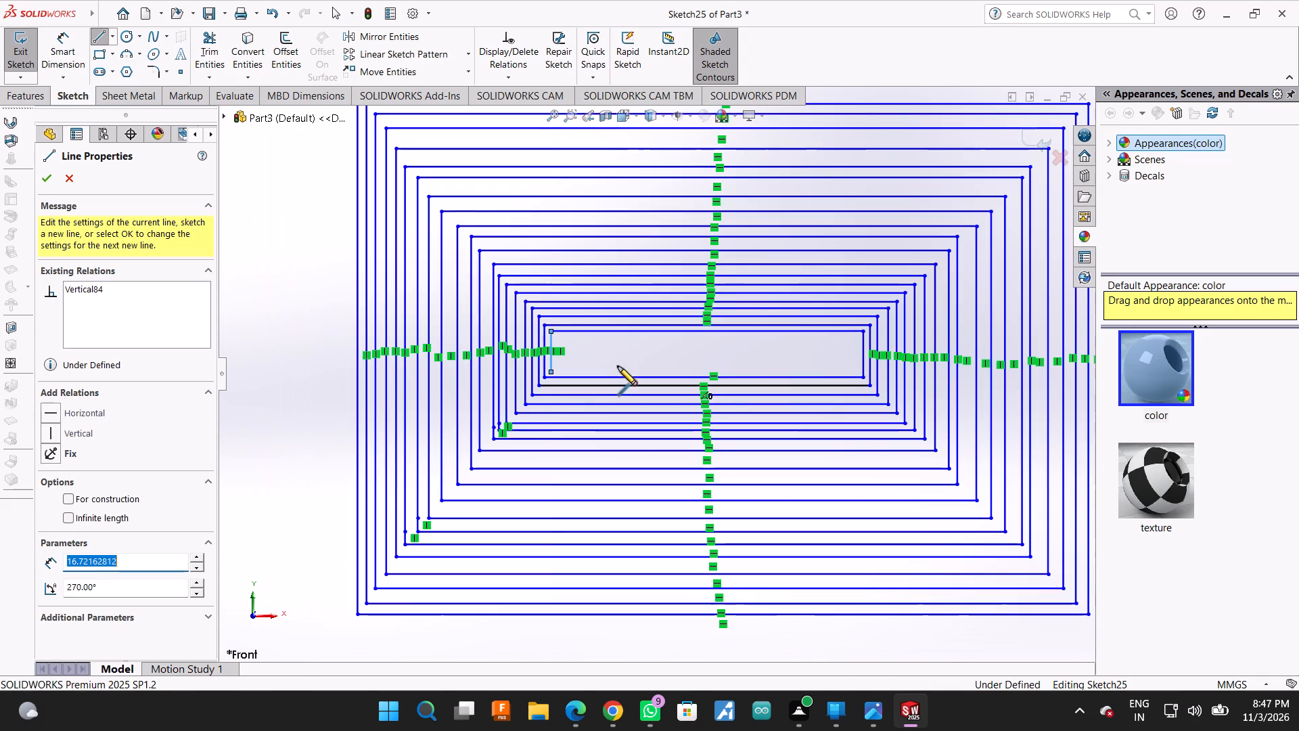
scroll(711, 356, down, 2)
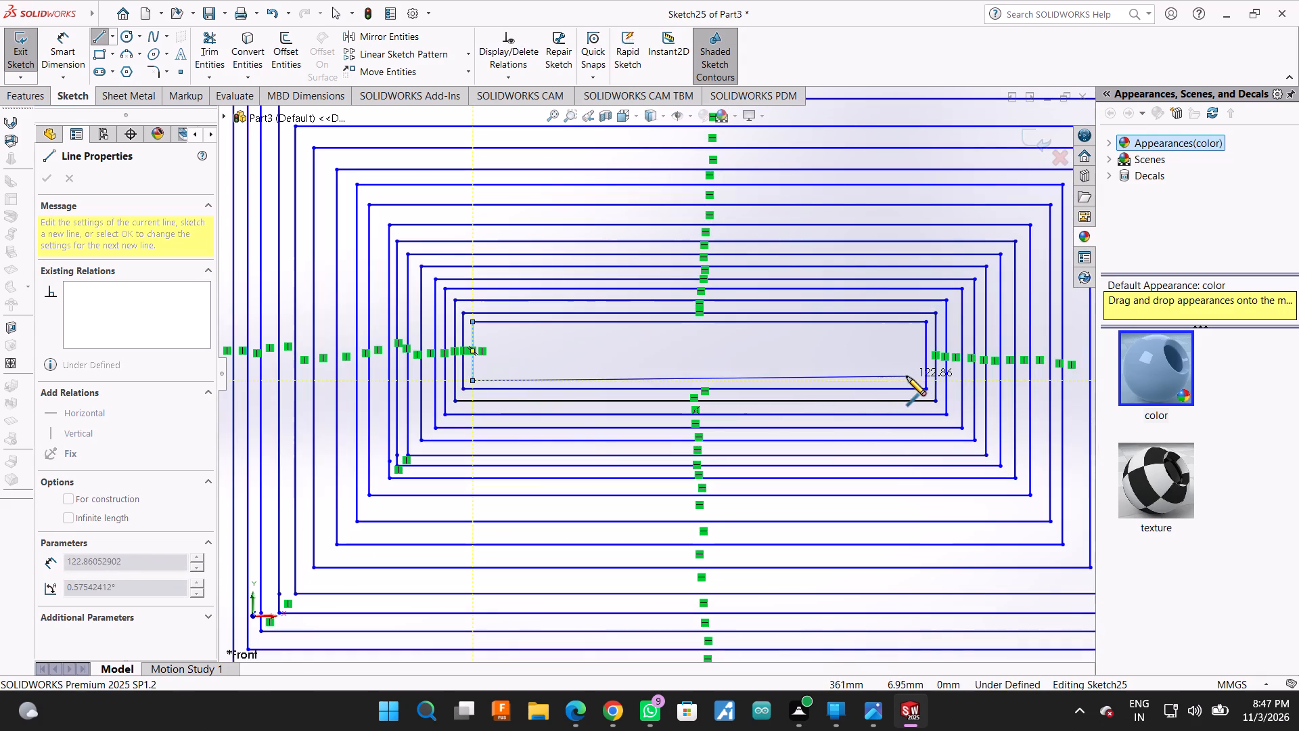
click(914, 379)
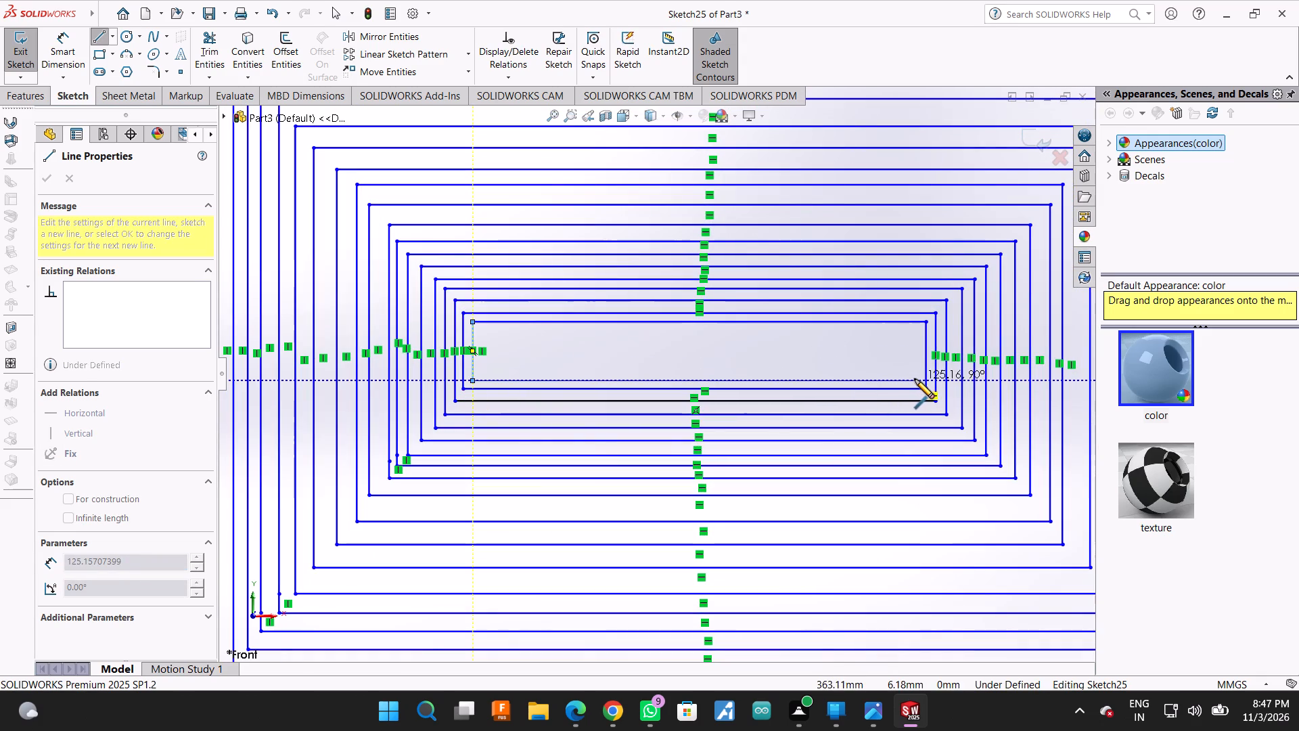
click(915, 335)
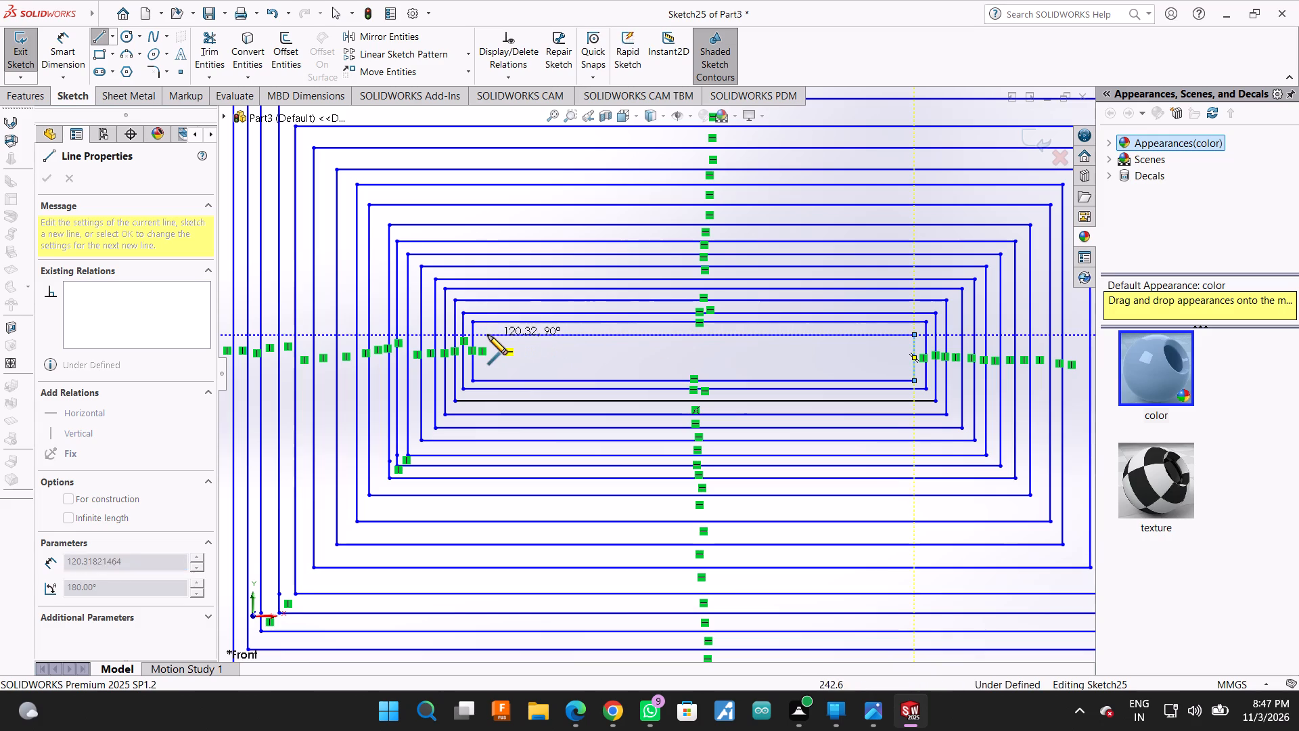
click(482, 336)
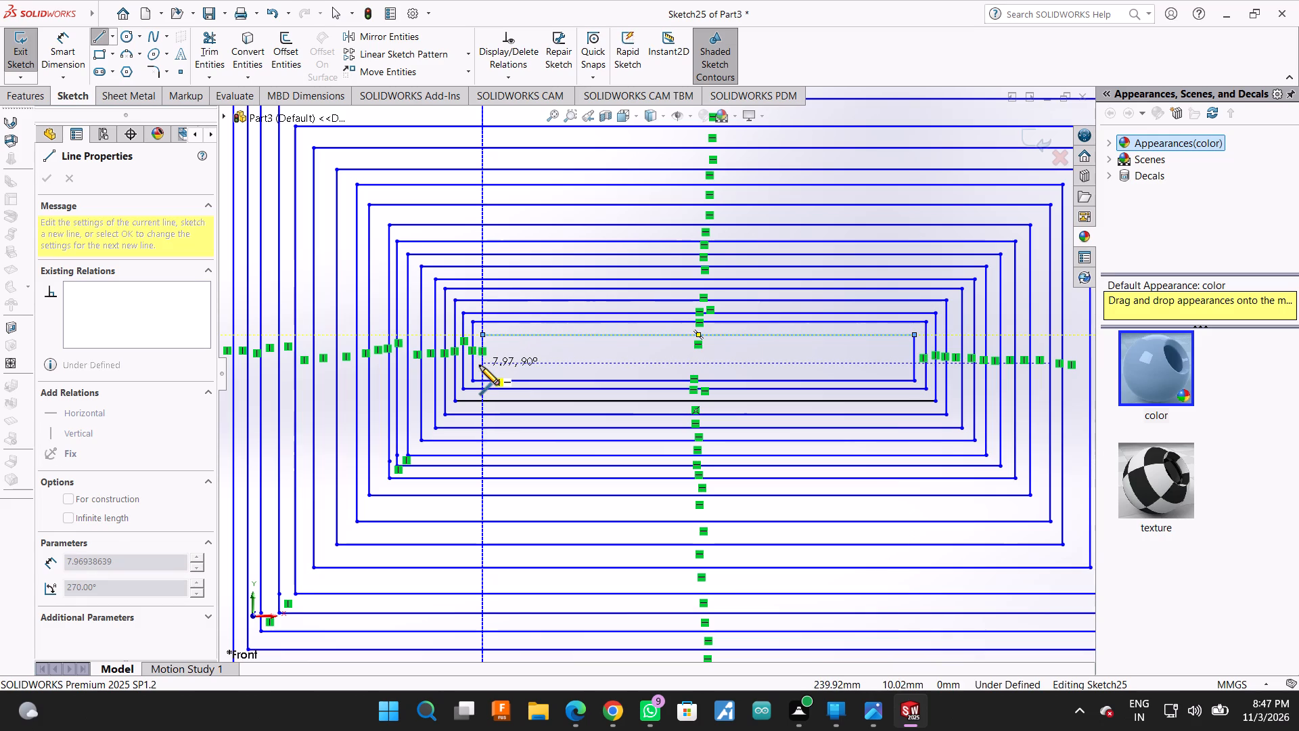
Draw the twenty-second turn with a lower line about 117 mm long, a slightly sloped upper line about 114 mm long and a short downward end line.
click(480, 366)
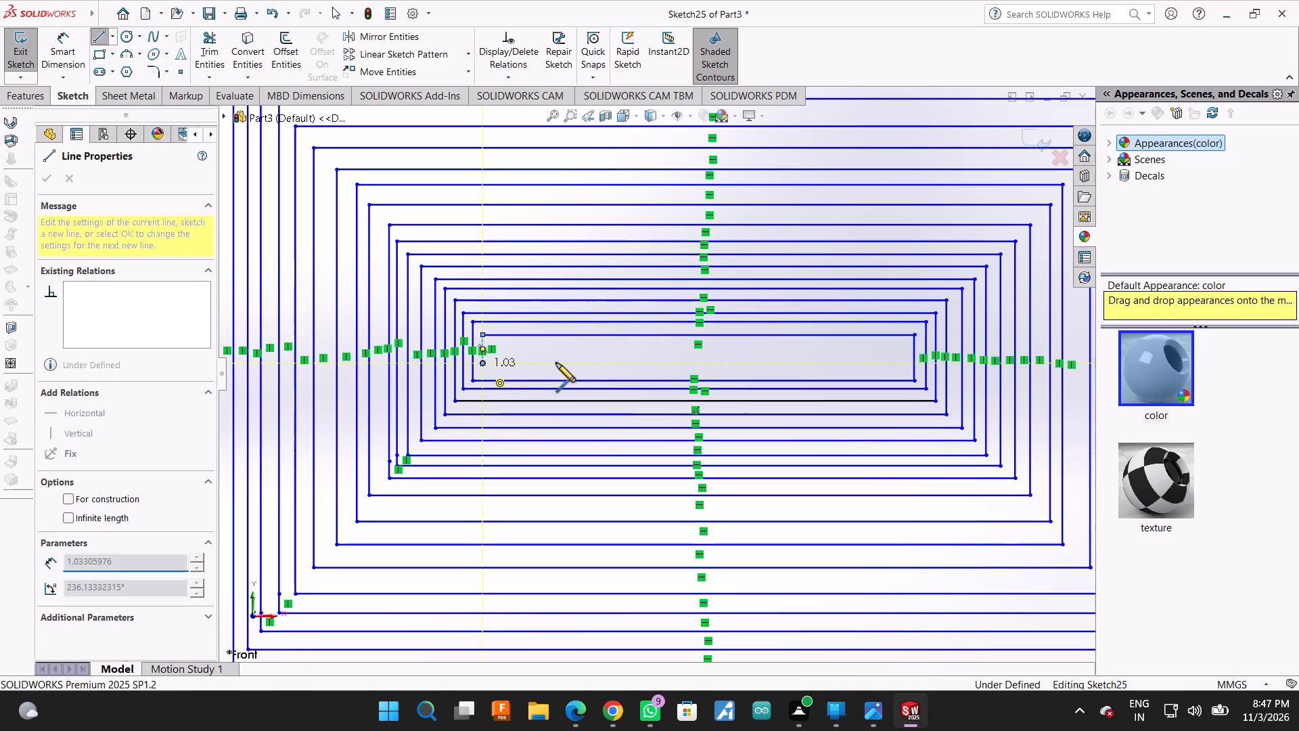
click(898, 361)
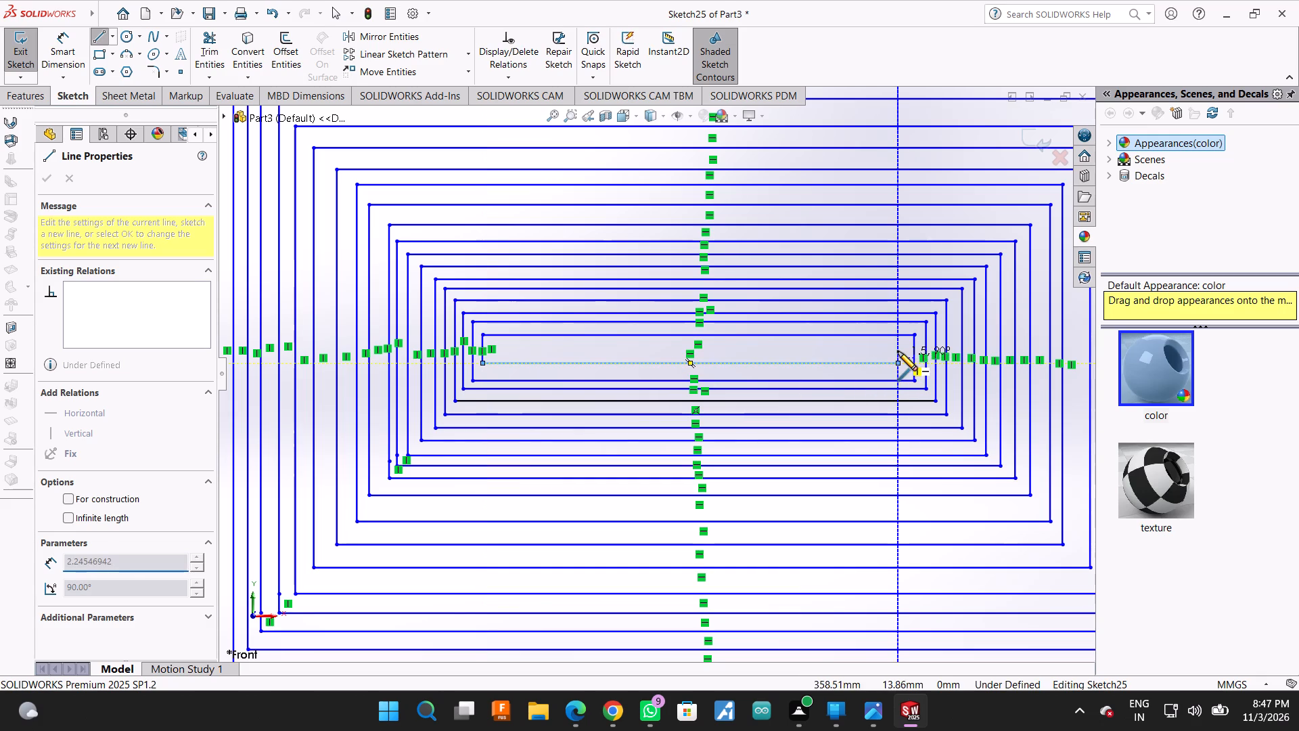
click(898, 351)
scroll(562, 351, down, 1)
scroll(475, 338, down, 2)
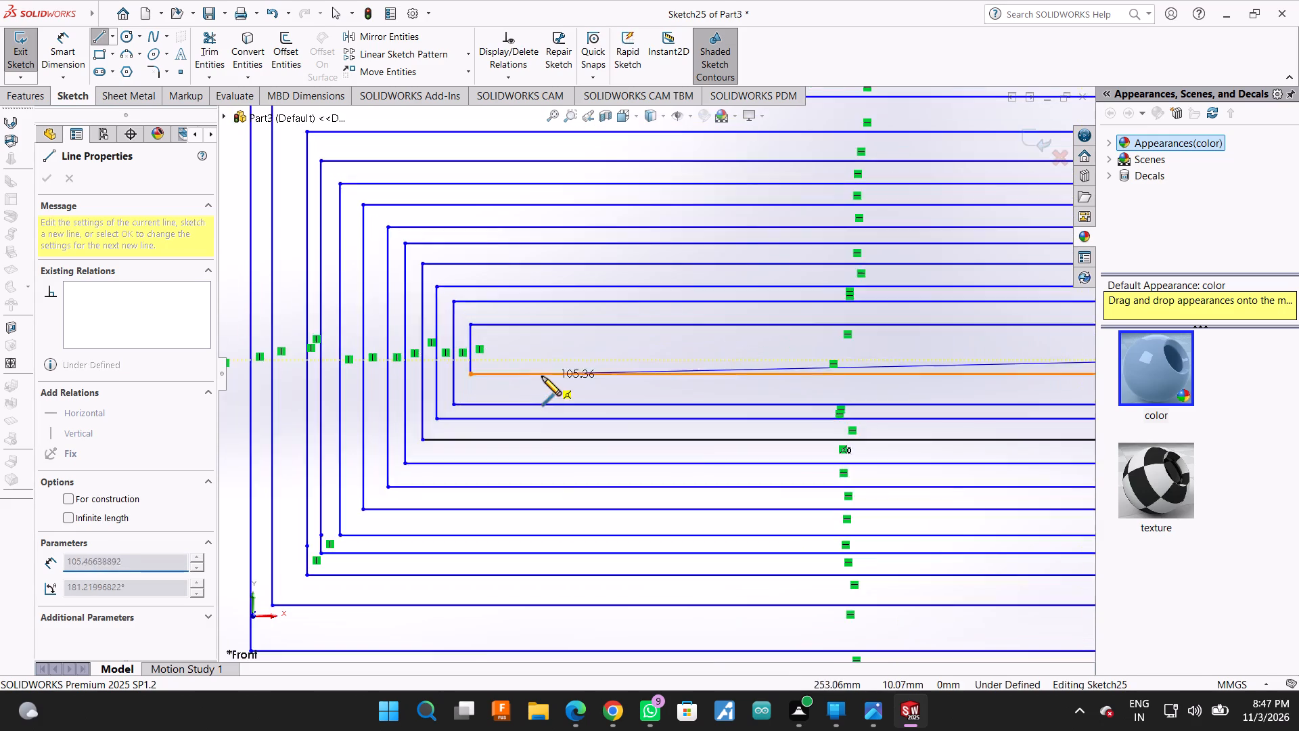
scroll(539, 376, down, 2)
click(486, 343)
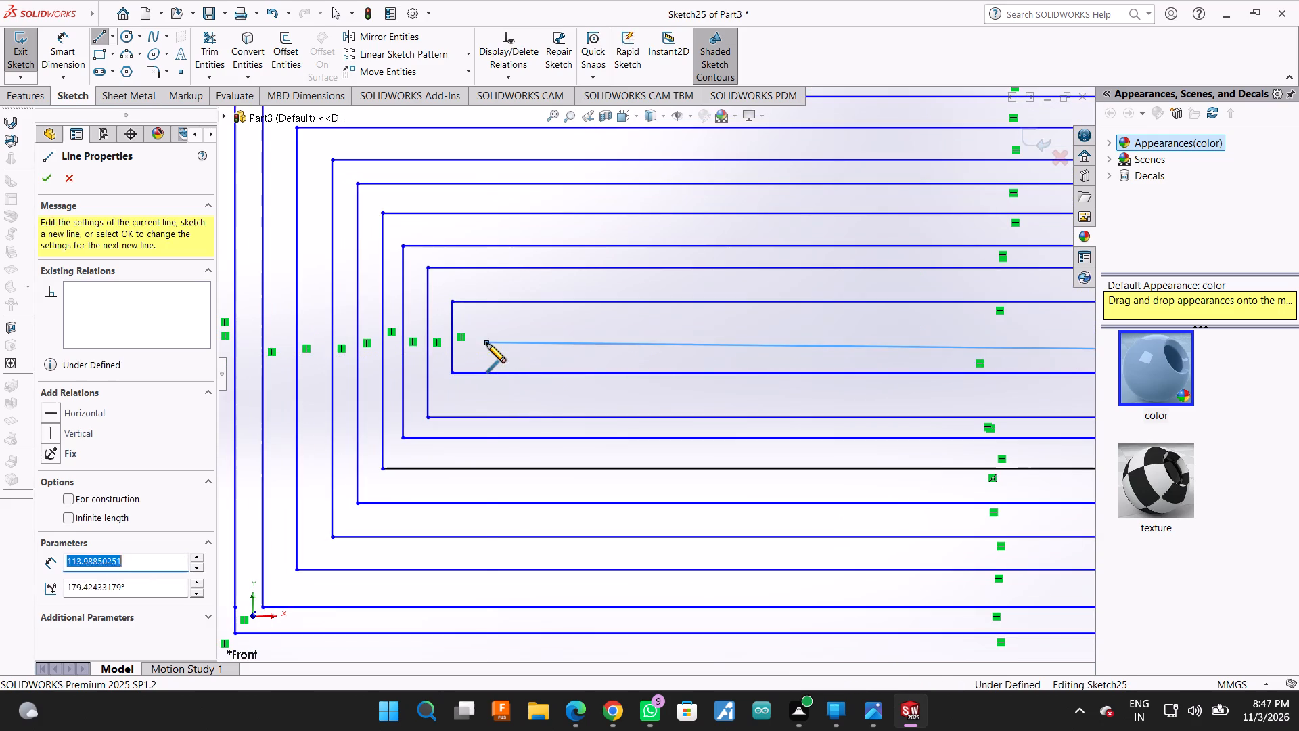
click(486, 358)
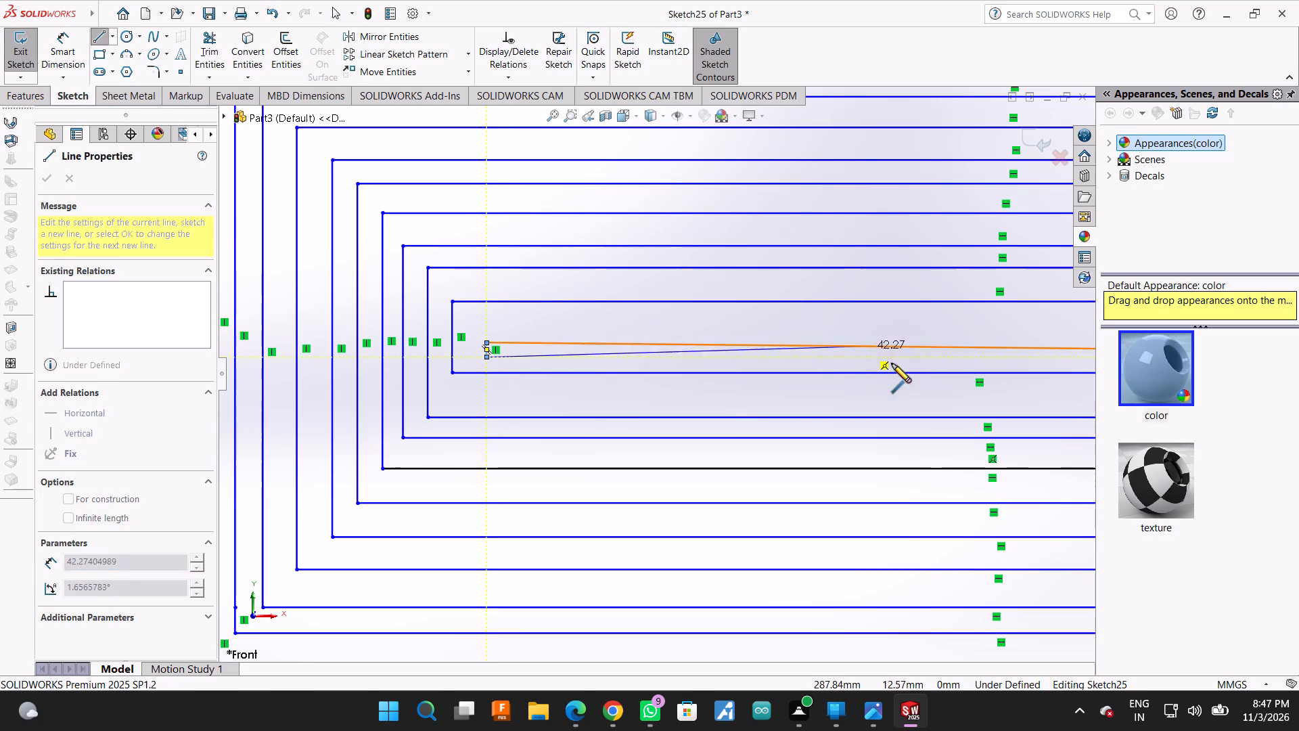
Trim away the left vertical and lower horizontal lines of the rectangular spiral's two outermost turns.
scroll(897, 364, up, 11)
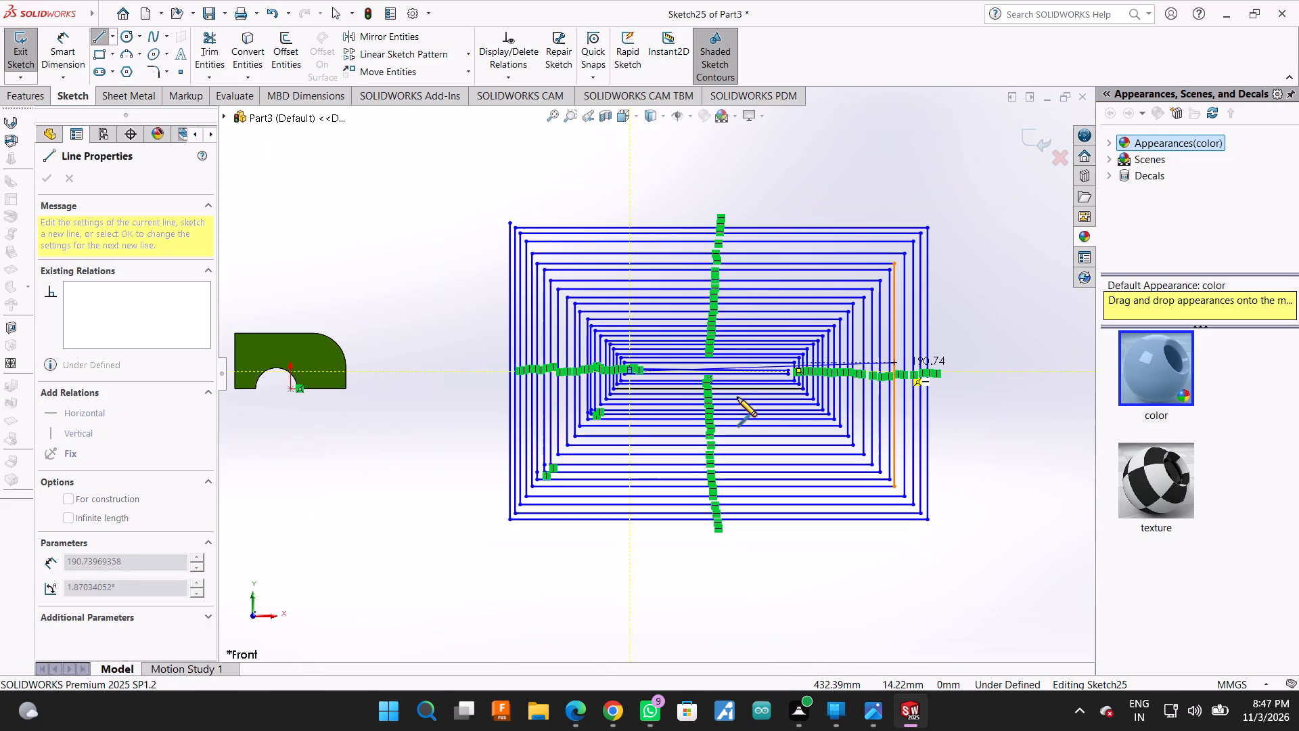
scroll(737, 397, down, 1)
click(193, 48)
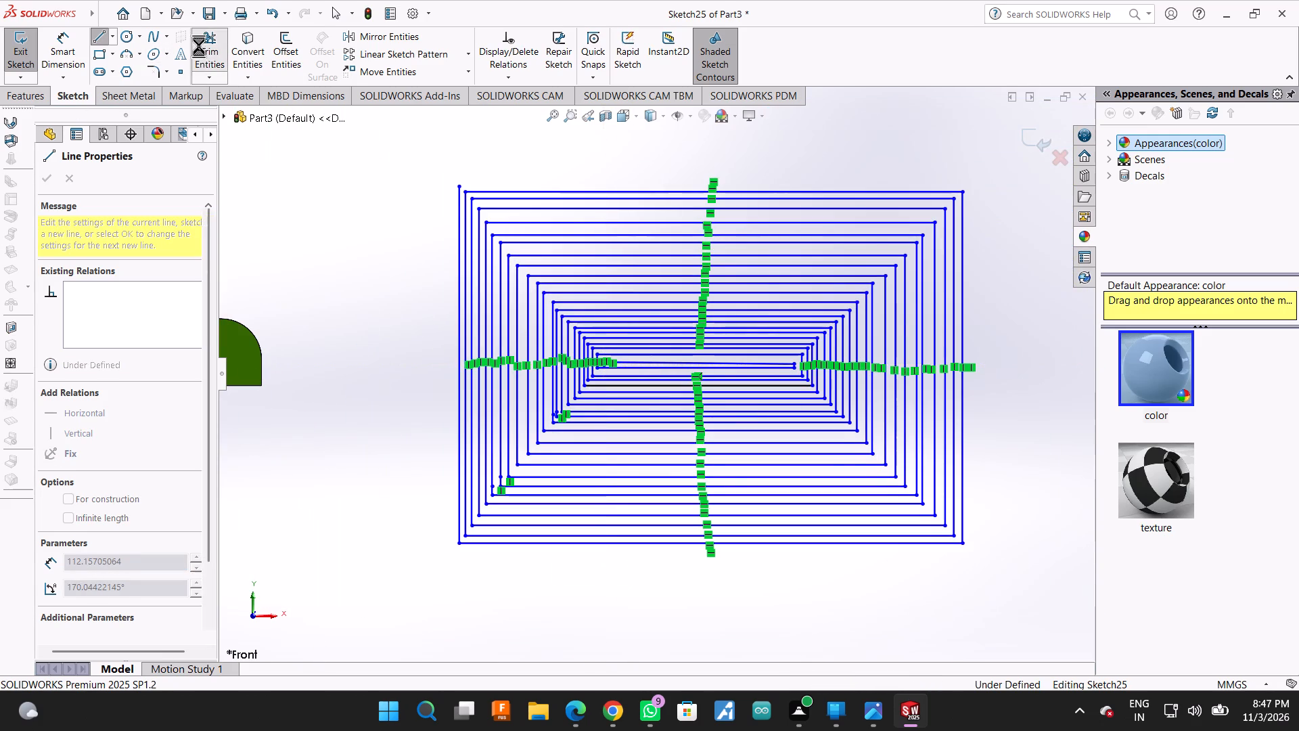
scroll(729, 323, down, 3)
scroll(465, 298, up, 2)
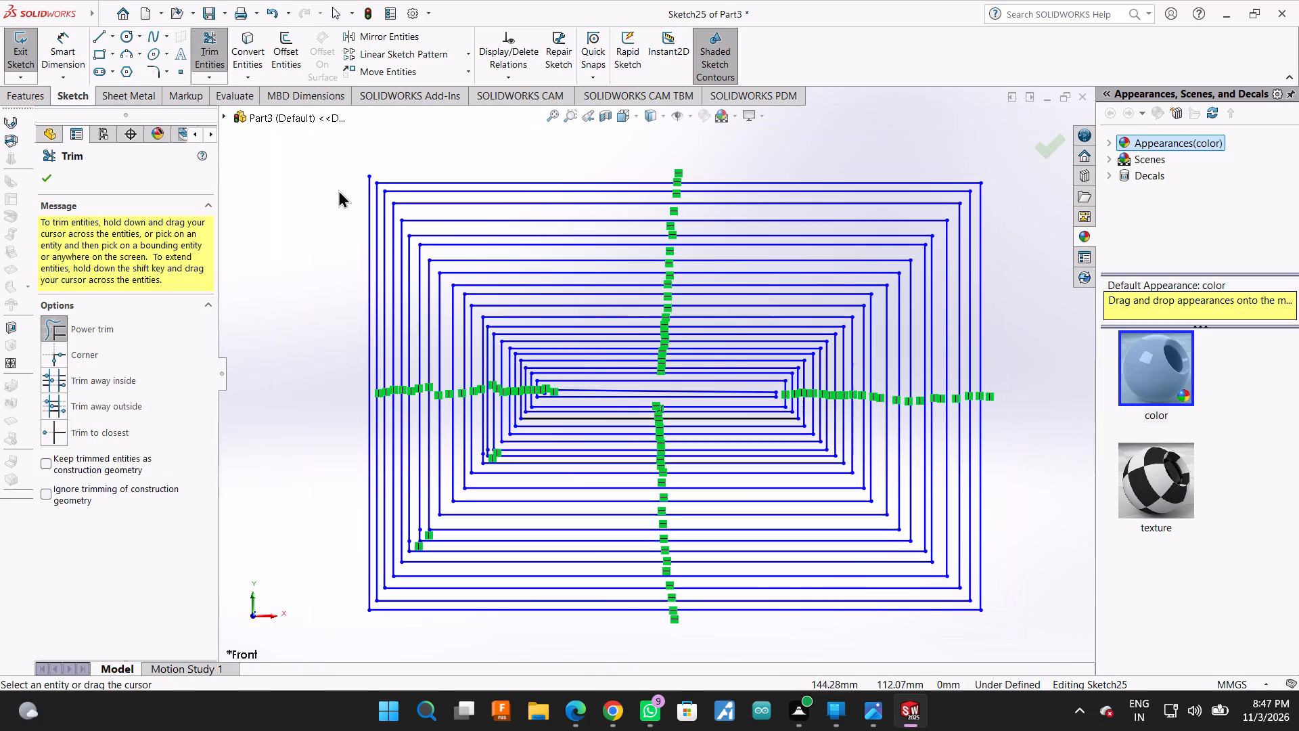
drag(336, 189, 364, 179)
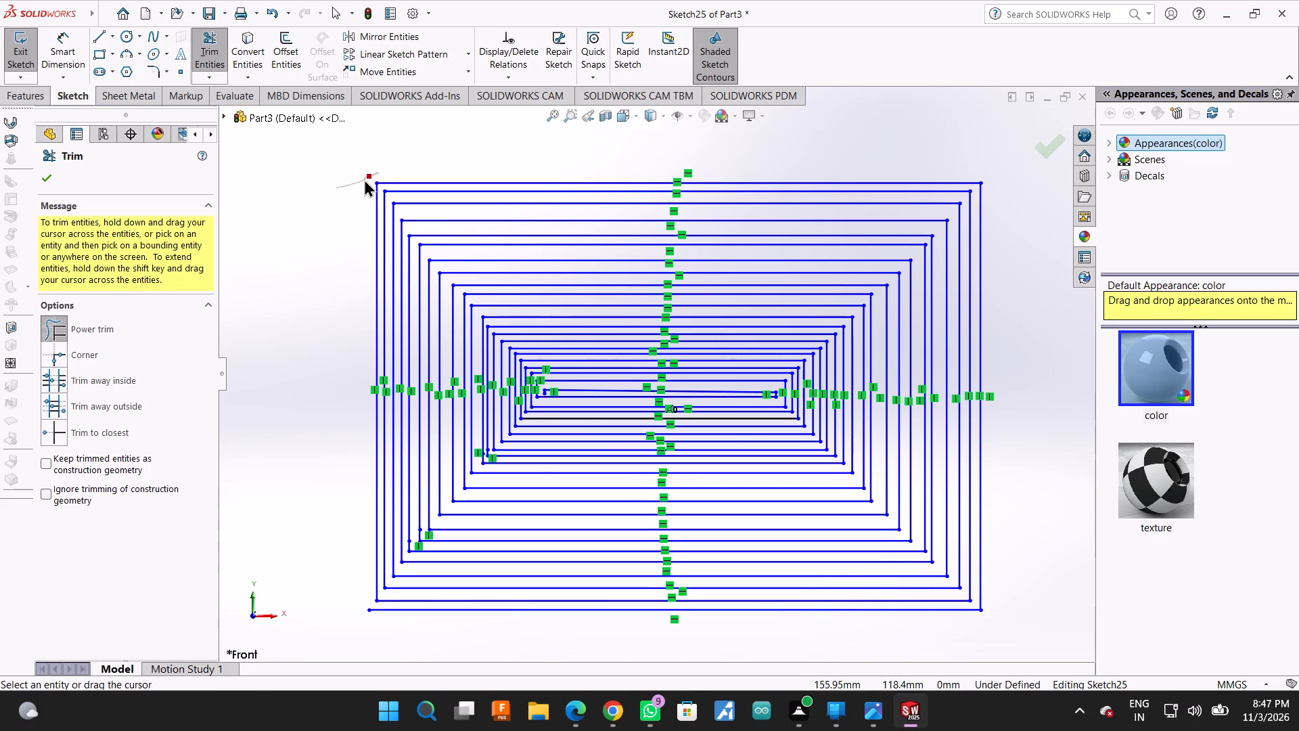
drag(364, 179, 362, 180)
scroll(487, 380, up, 1)
scroll(480, 496, down, 2)
drag(436, 604, 424, 577)
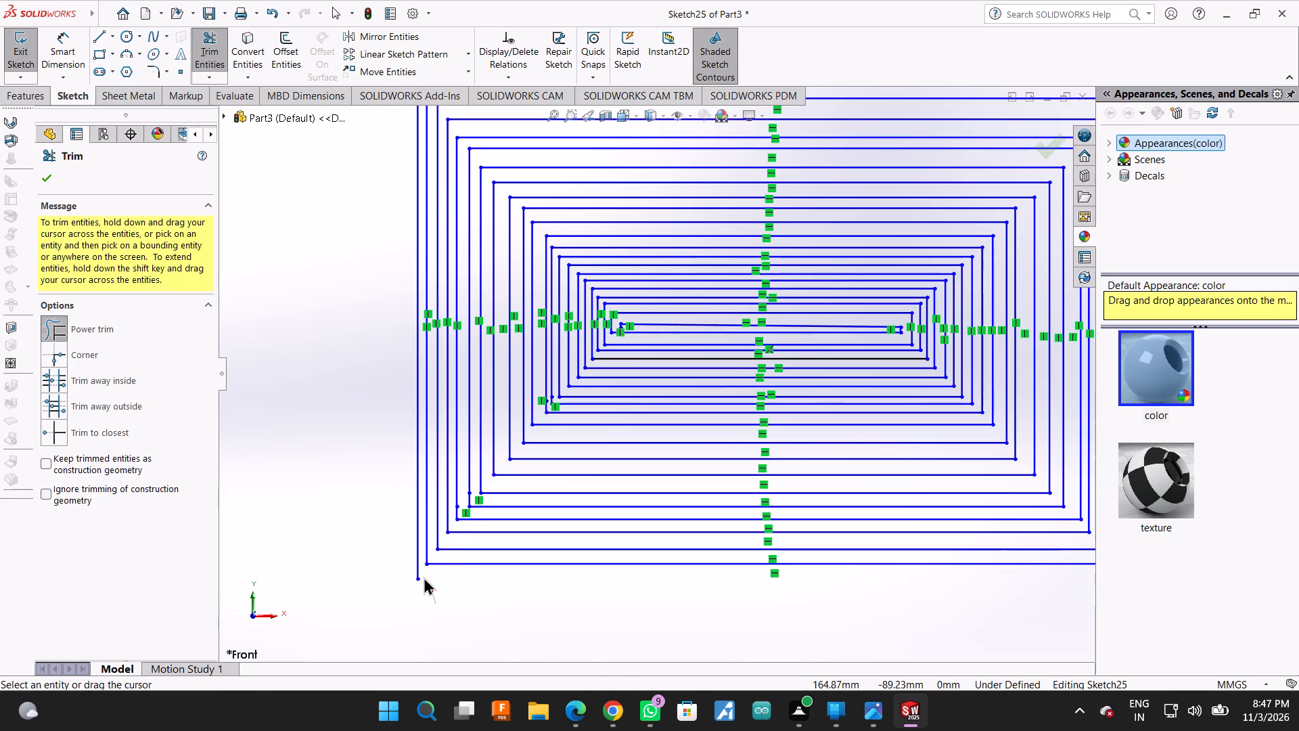
drag(424, 577, 421, 577)
scroll(419, 578, up, 1)
drag(438, 544, 463, 545)
Trim away the remaining upper horizontal and right vertical lines of the spiral's two outermost turns.
scroll(463, 545, up, 3)
scroll(554, 287, down, 4)
drag(549, 169, 530, 199)
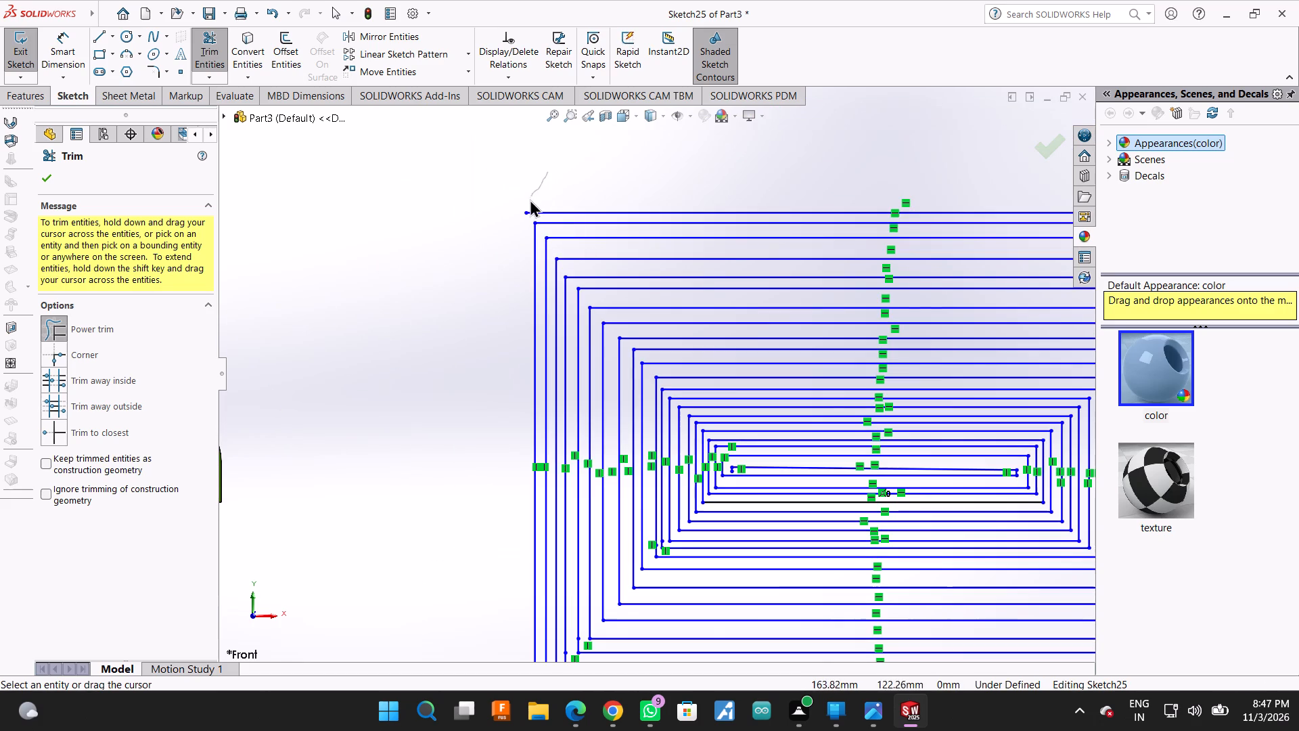
drag(530, 199, 525, 217)
scroll(498, 240, up, 3)
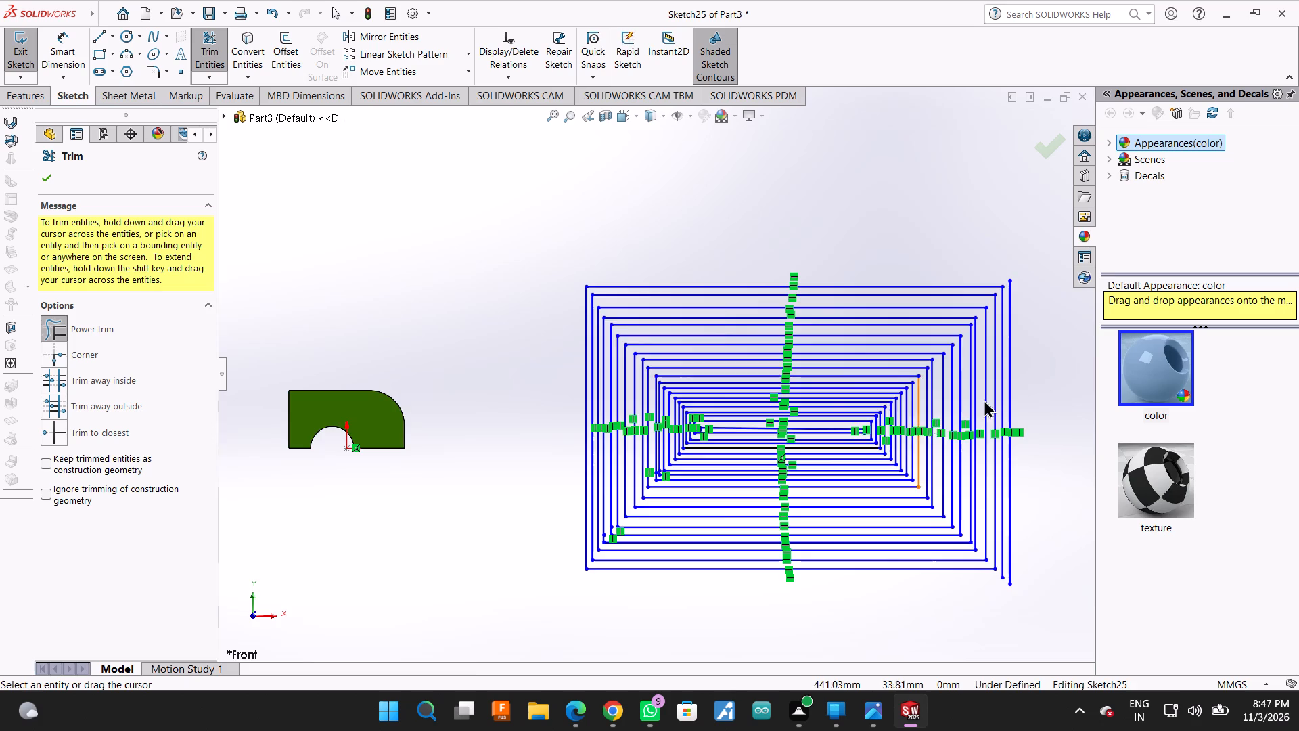
scroll(984, 399, down, 2)
scroll(987, 311, down, 2)
drag(969, 259, 943, 251)
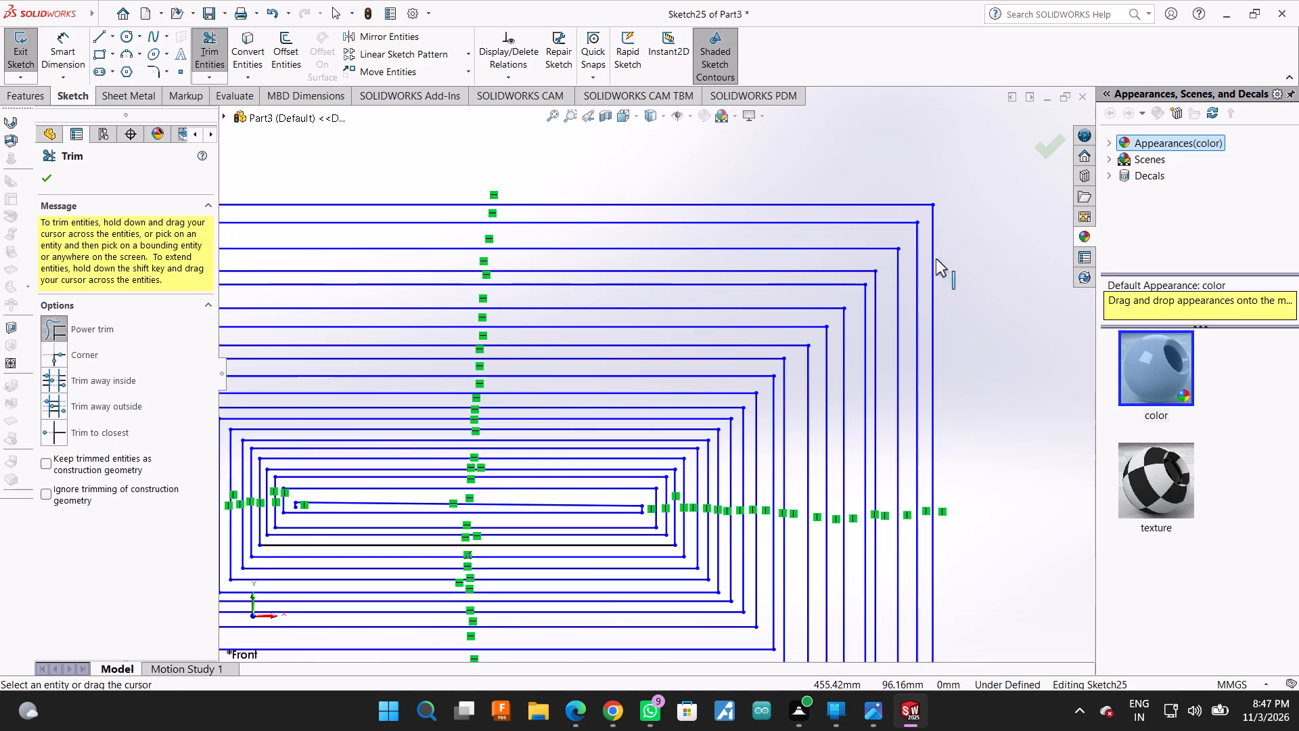
scroll(936, 286, up, 3)
scroll(794, 629, down, 2)
scroll(797, 623, up, 2)
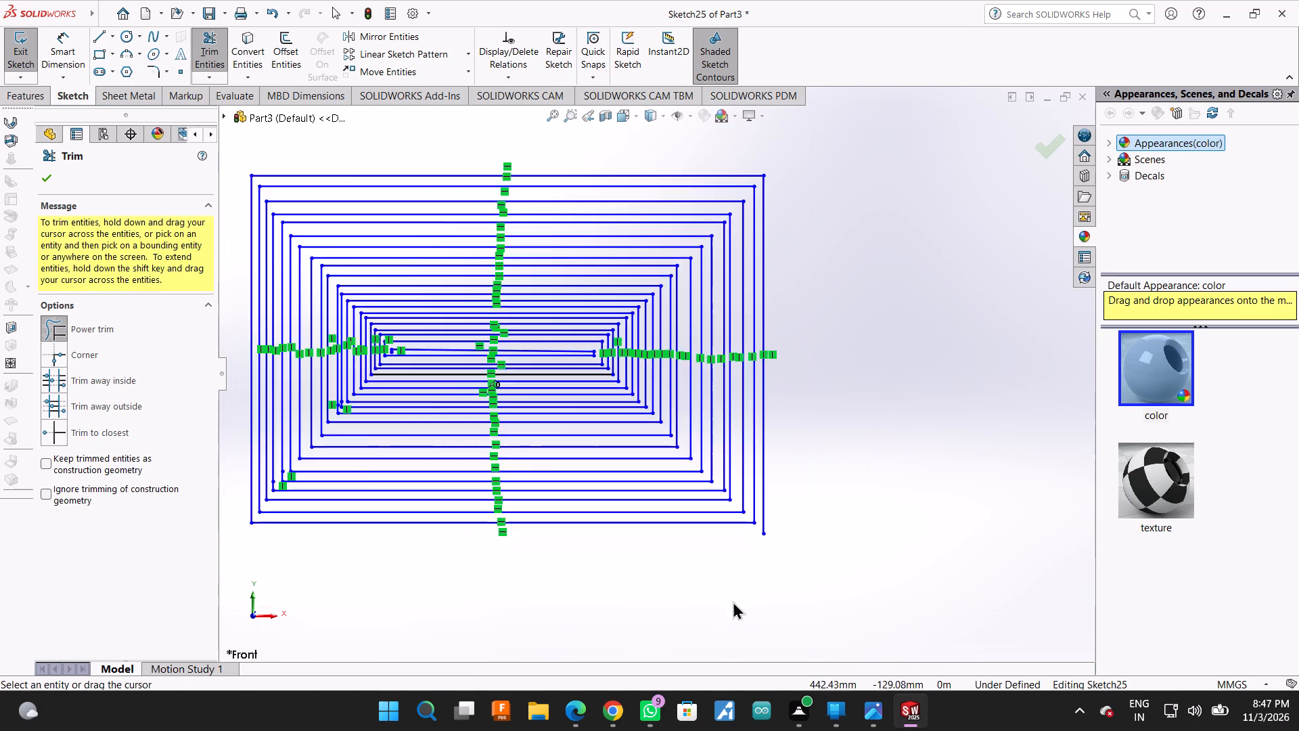
scroll(723, 588, up, 3)
scroll(579, 311, down, 4)
drag(875, 556, 868, 558)
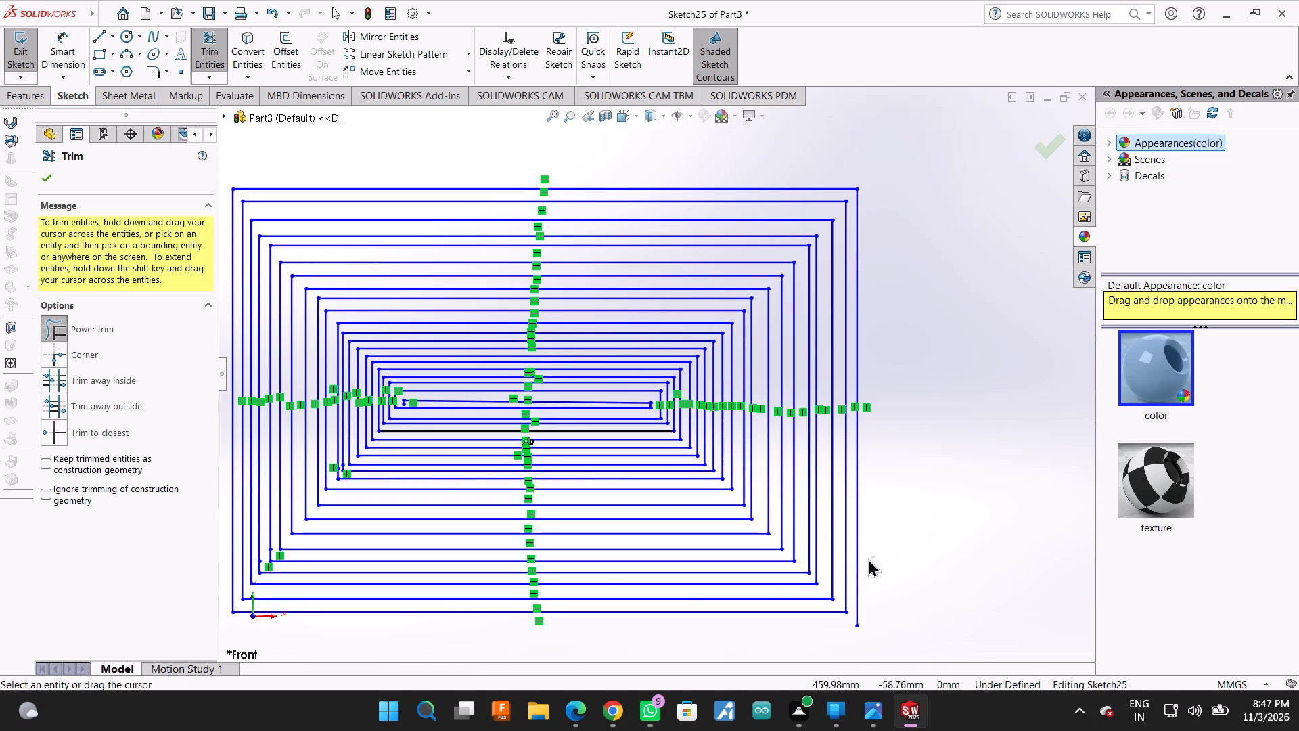
drag(868, 558, 857, 561)
drag(817, 152, 844, 175)
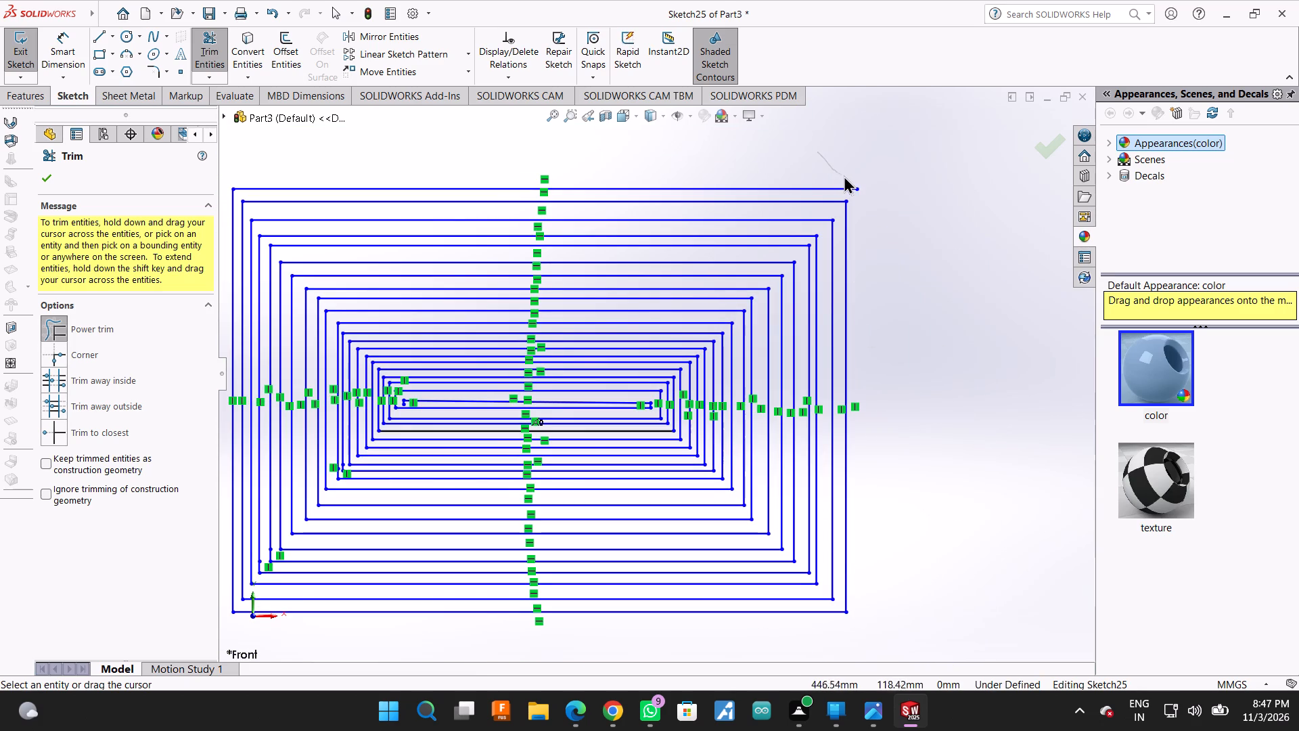
drag(844, 175, 861, 196)
Remove the third turn from the outside by trimming its left, lower, right and upper lines.
scroll(873, 233, up, 3)
scroll(634, 194, down, 2)
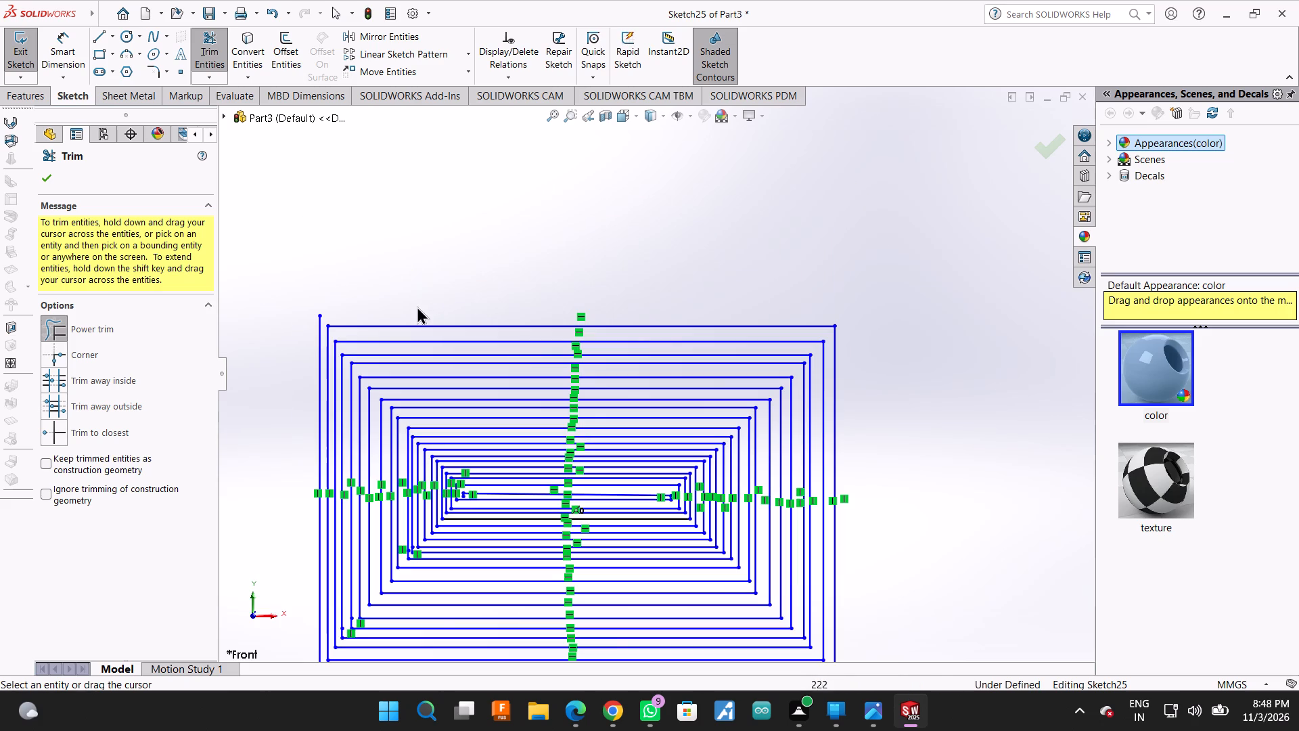
drag(301, 340, 322, 329)
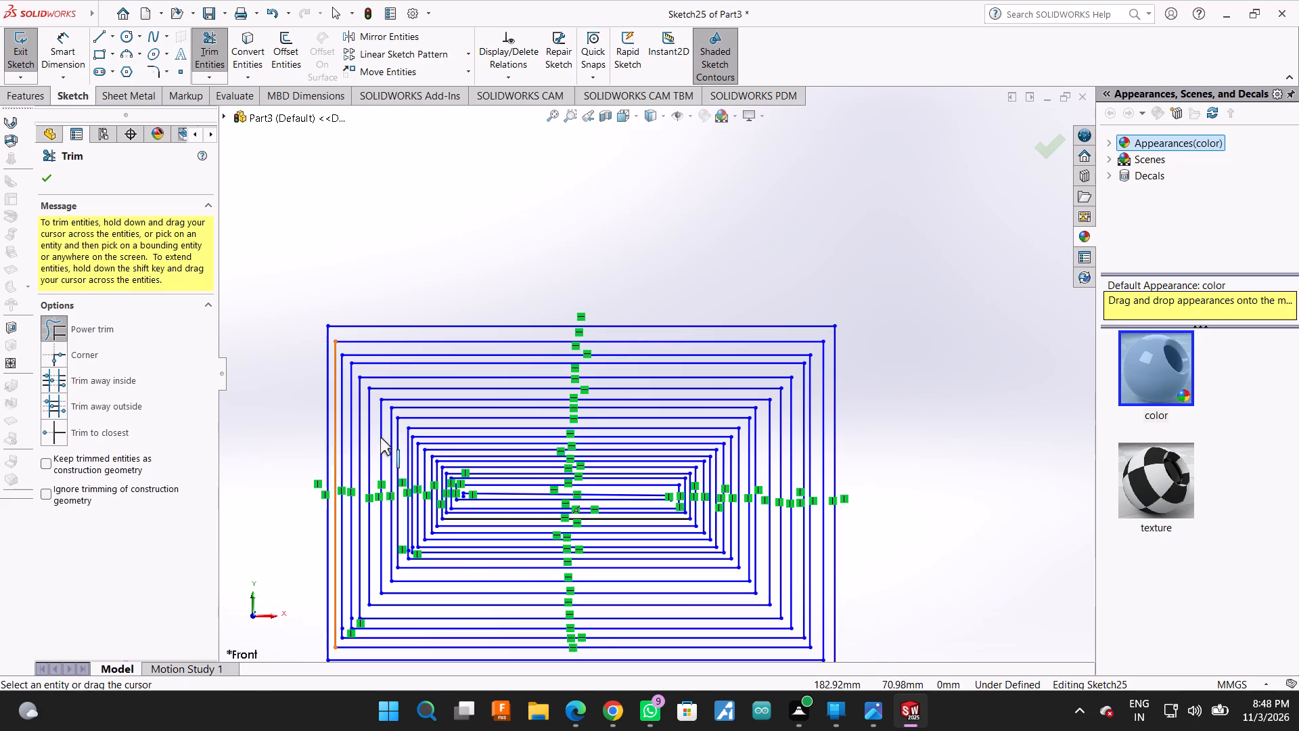
scroll(509, 569, up, 2)
scroll(502, 588, down, 3)
drag(500, 576, 503, 557)
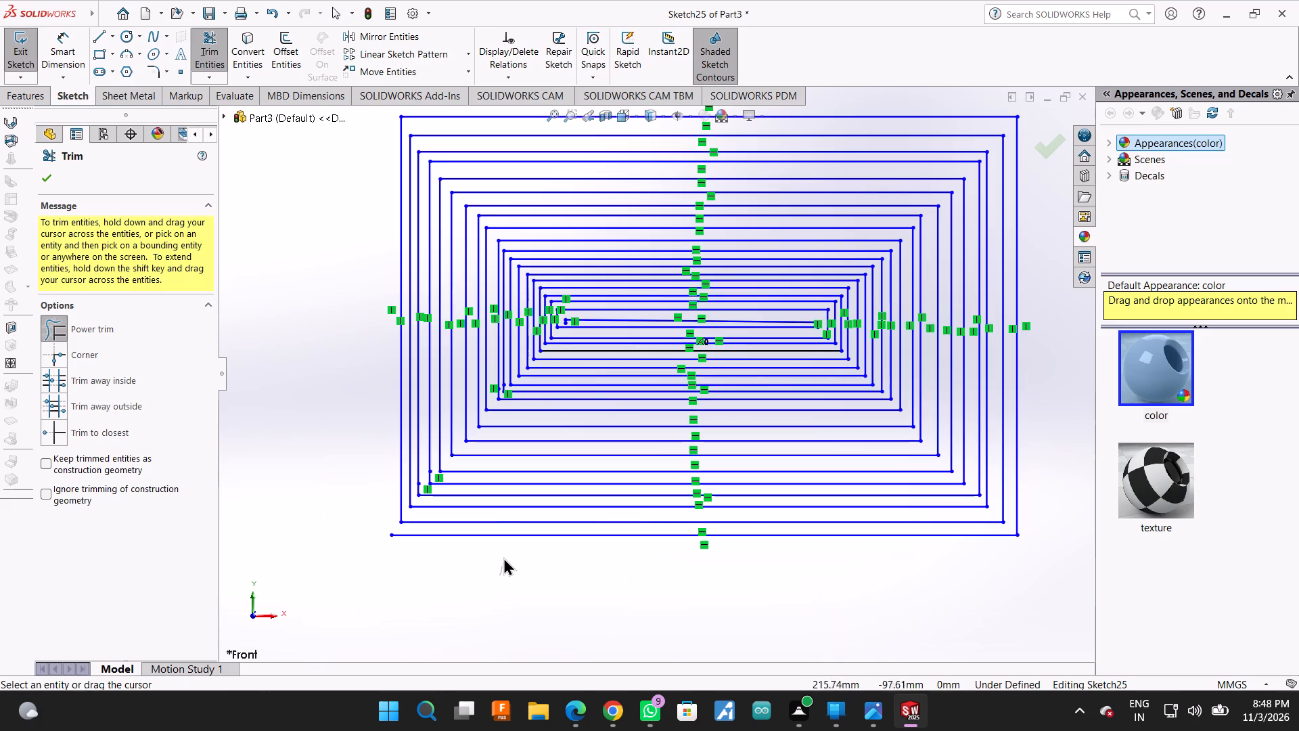
drag(503, 557, 506, 534)
scroll(662, 587, up, 1)
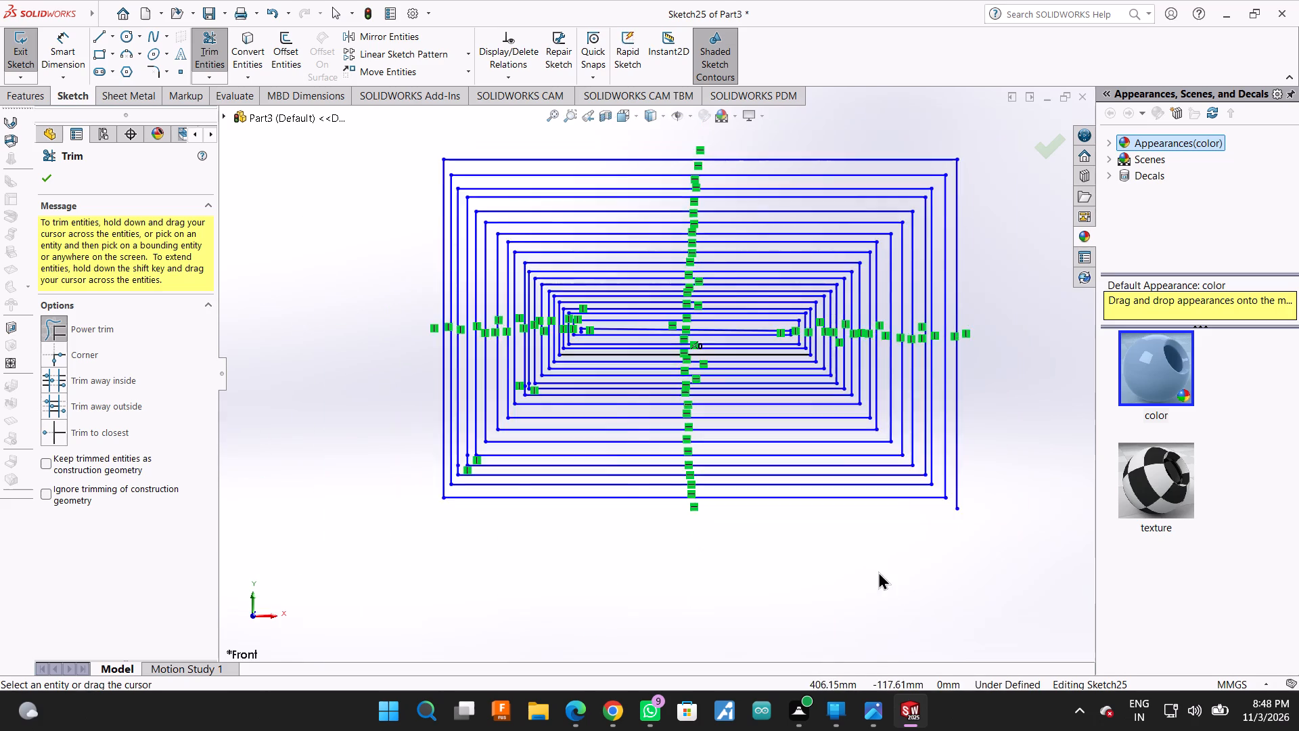
scroll(878, 571, down, 1)
scroll(952, 453, down, 2)
drag(973, 420, 922, 457)
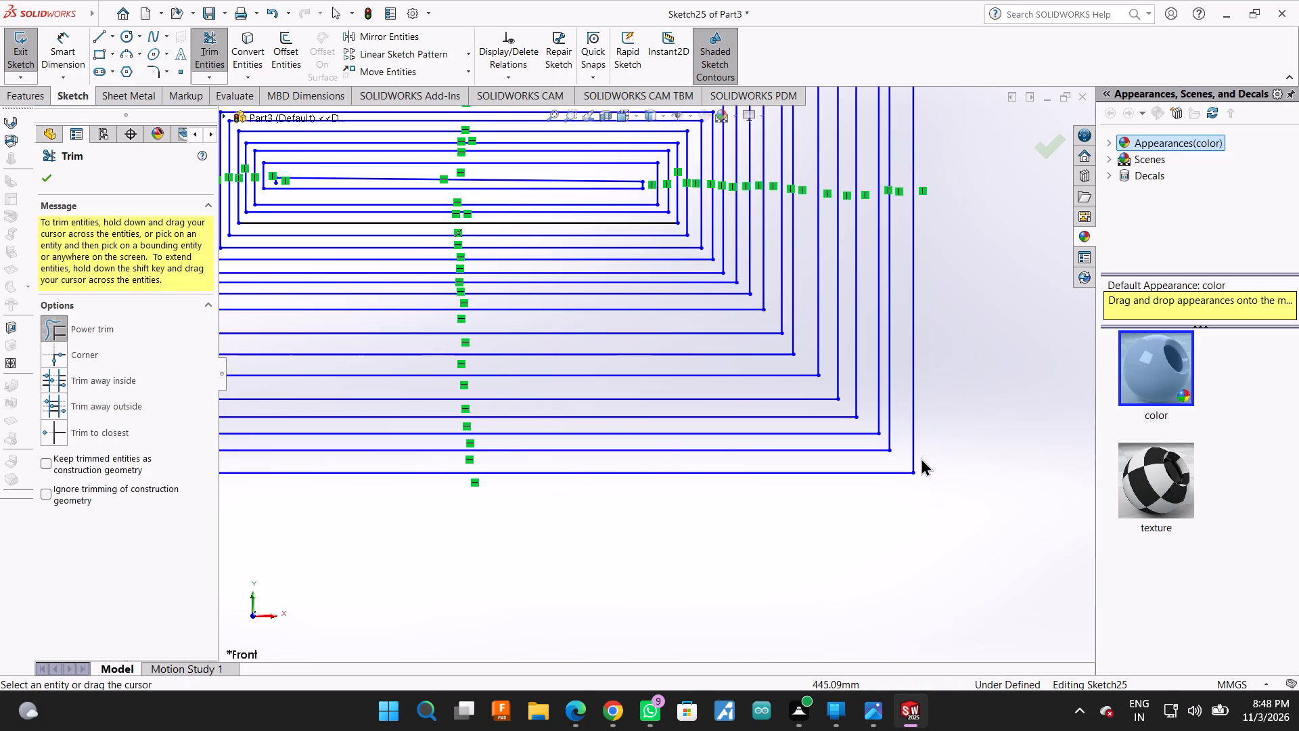
scroll(918, 458, up, 2)
scroll(798, 311, up, 3)
scroll(609, 139, down, 2)
drag(710, 186, 735, 212)
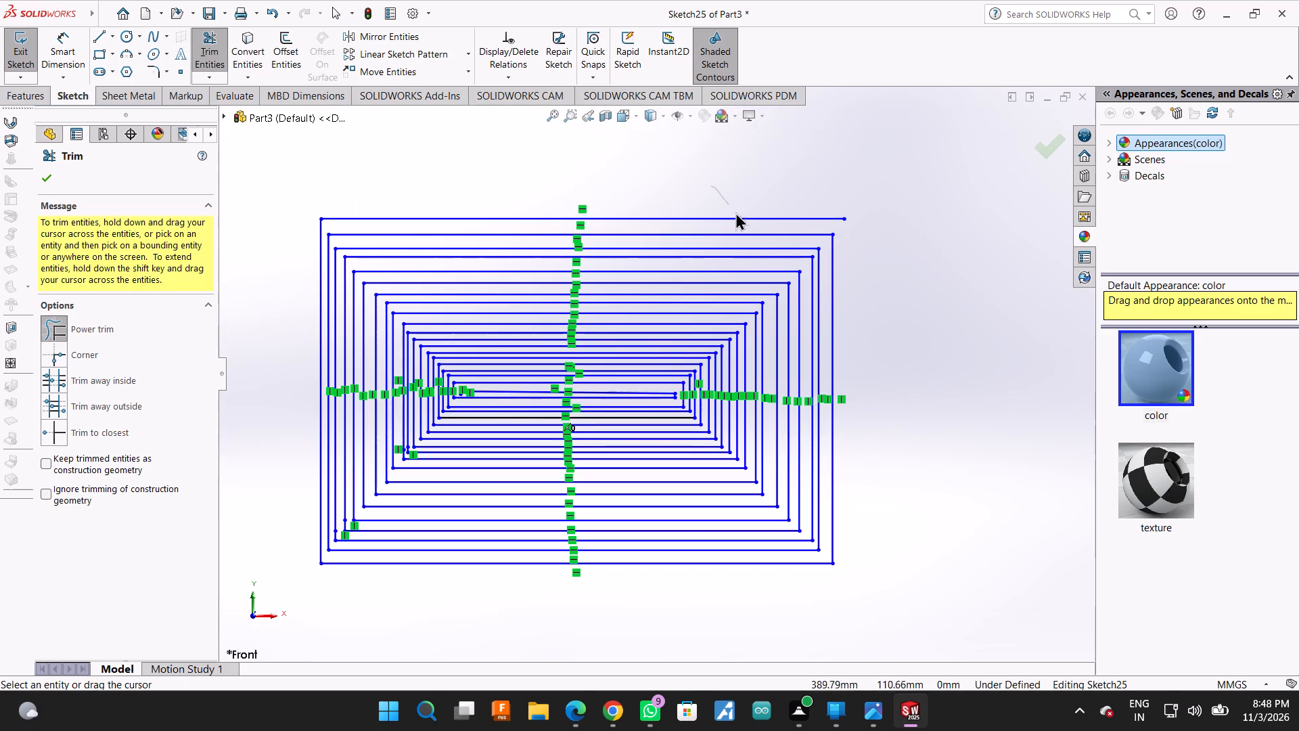
drag(735, 212, 750, 223)
Trim away the left, lower, right and upper lines of the spiral's fourth turn from the outside.
scroll(678, 251, up, 2)
scroll(549, 252, down, 3)
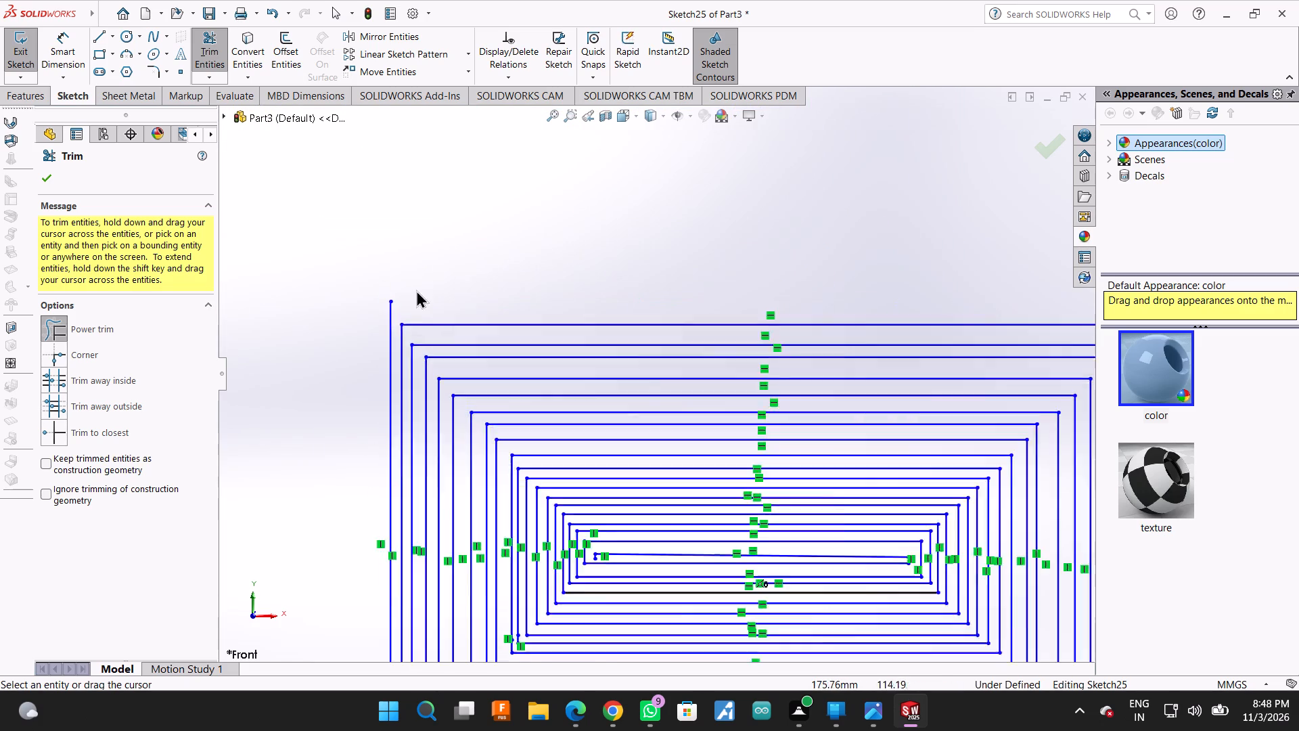
scroll(416, 290, down, 3)
drag(398, 336, 415, 331)
scroll(445, 364, up, 4)
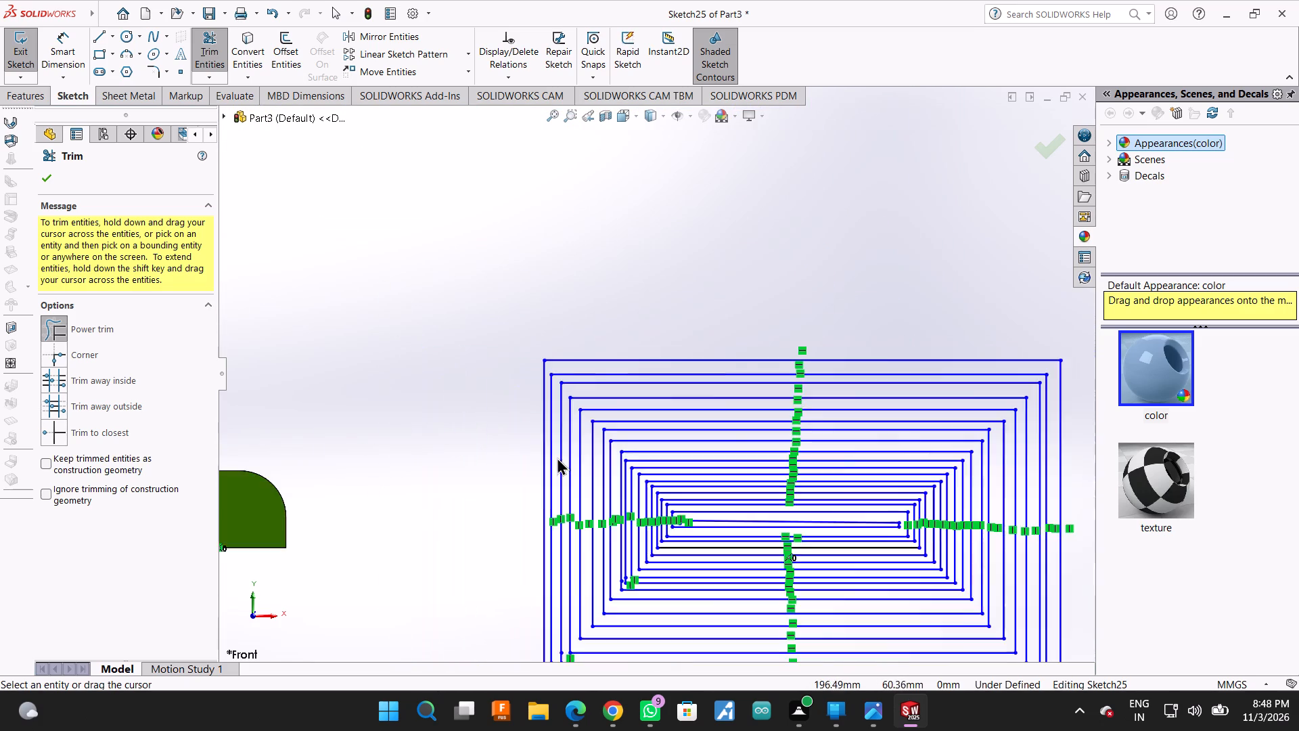
scroll(557, 457, up, 4)
scroll(627, 517, down, 3)
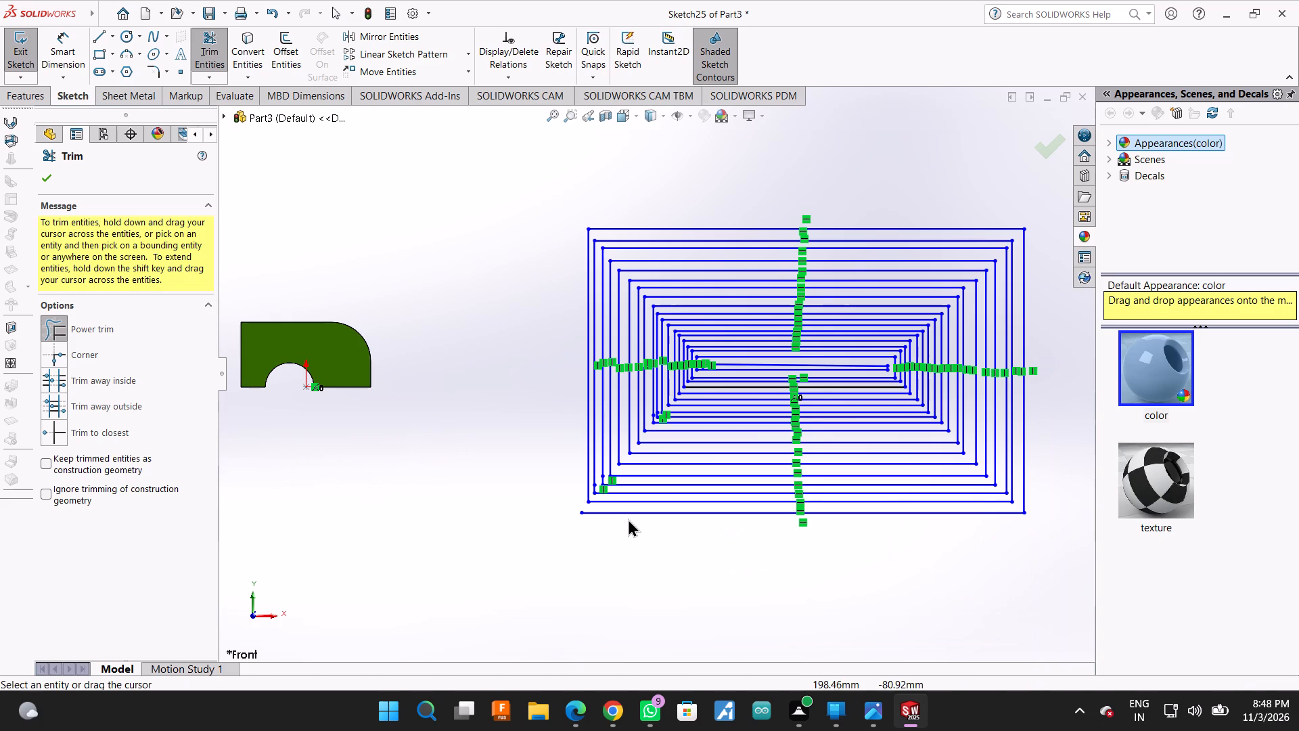
drag(628, 518, 626, 511)
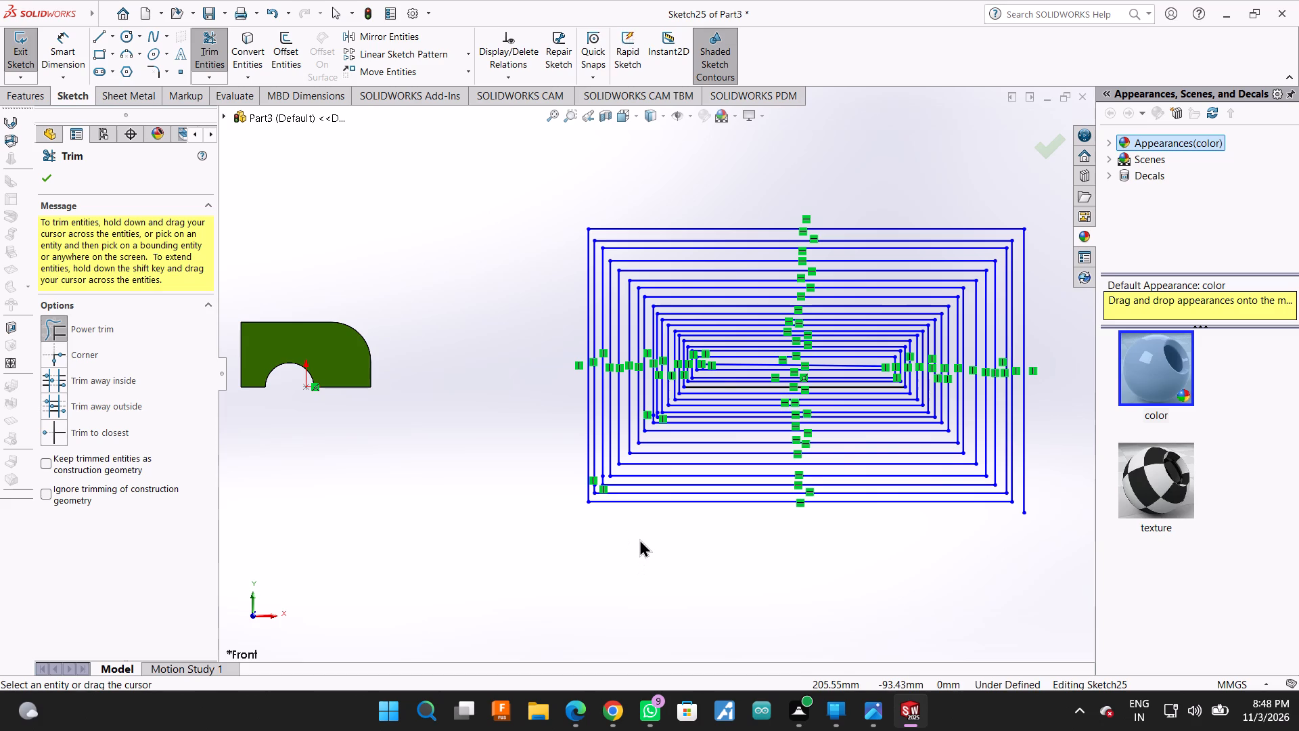
scroll(1013, 430, down, 2)
drag(1018, 436, 984, 441)
drag(958, 110, 987, 158)
Trim away the left, lower, right and upper lines of the spiral's fifth turn from the outside.
scroll(963, 278, up, 3)
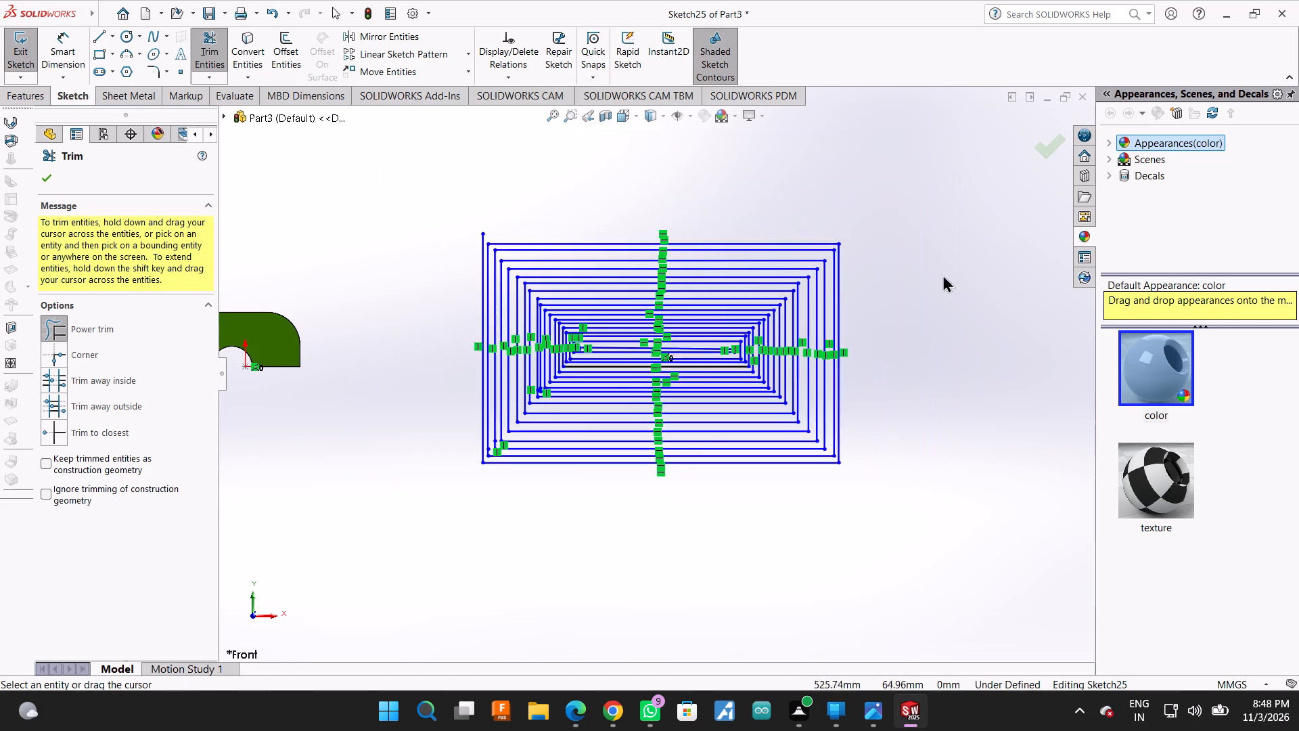
scroll(518, 209, down, 5)
drag(474, 323, 494, 307)
scroll(503, 293, up, 5)
scroll(674, 505, down, 1)
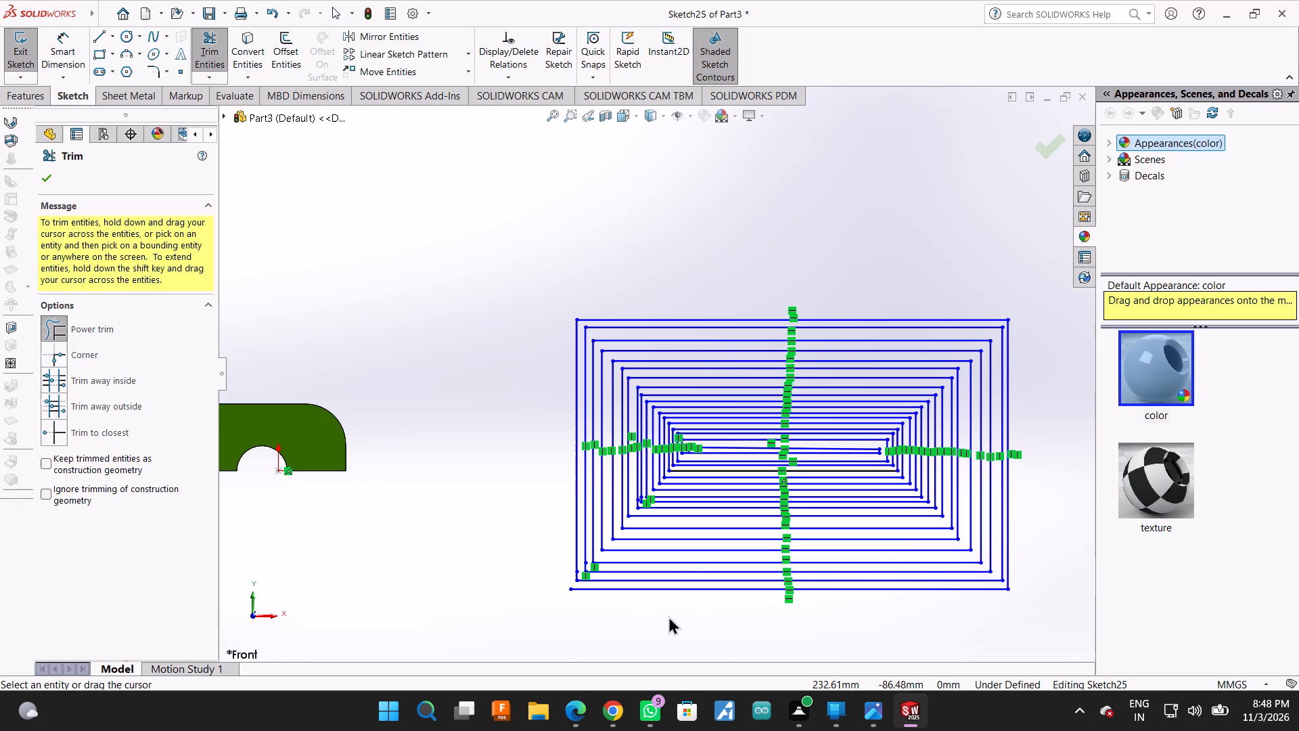
drag(668, 617, 667, 588)
scroll(829, 606, down, 3)
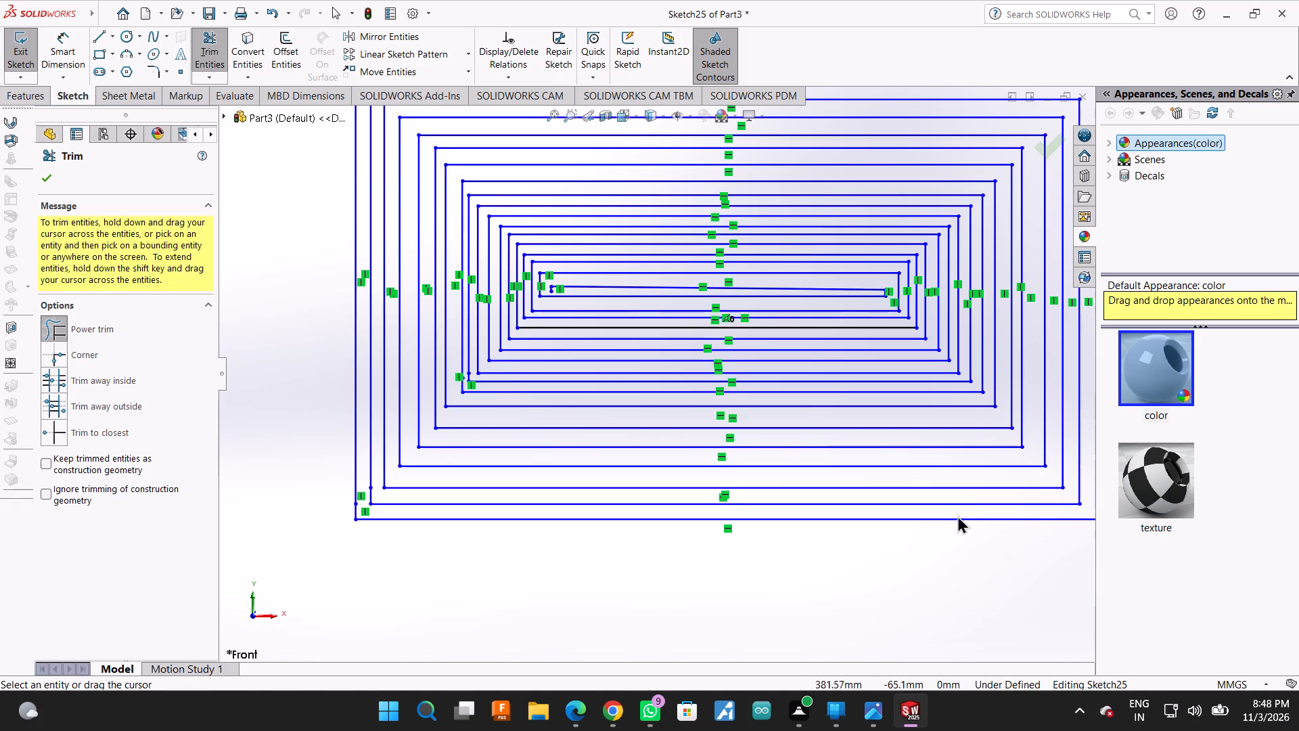
scroll(955, 529, up, 2)
scroll(974, 518, down, 2)
drag(949, 394, 932, 409)
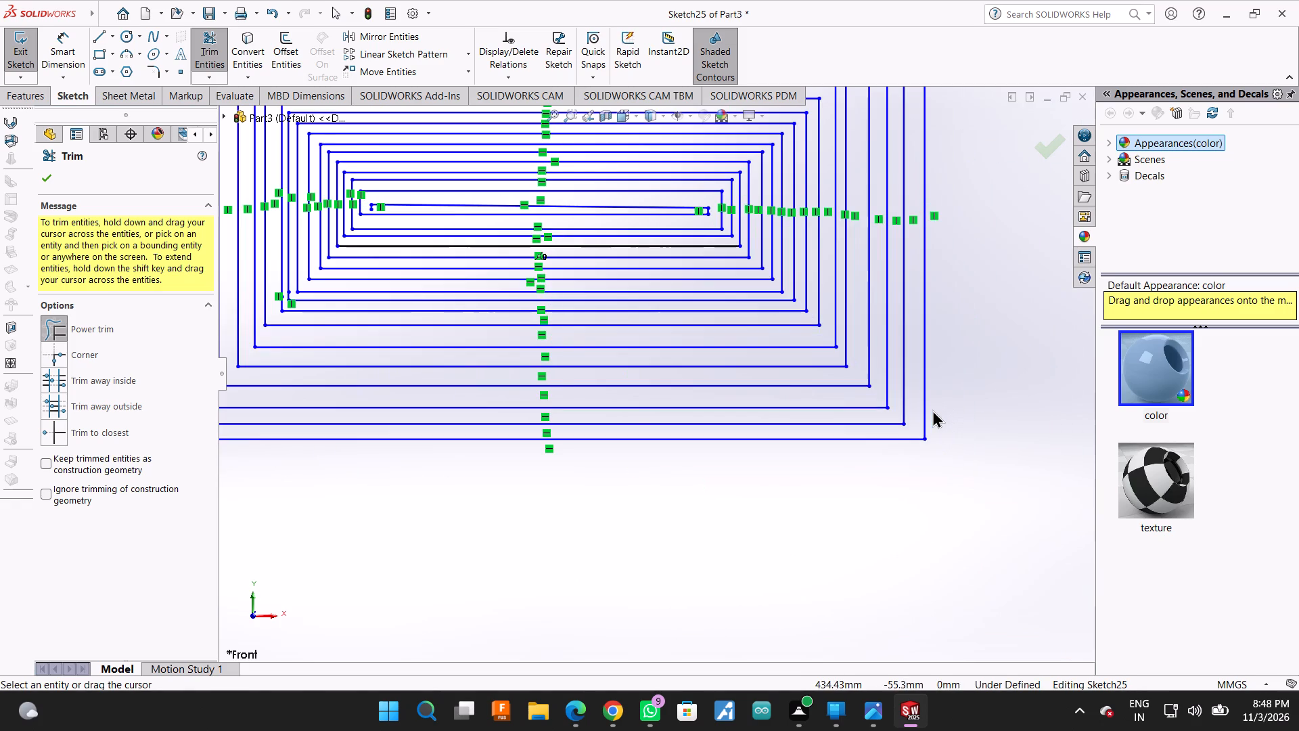
scroll(931, 412, up, 3)
scroll(777, 260, down, 2)
scroll(789, 257, up, 3)
scroll(836, 362, up, 3)
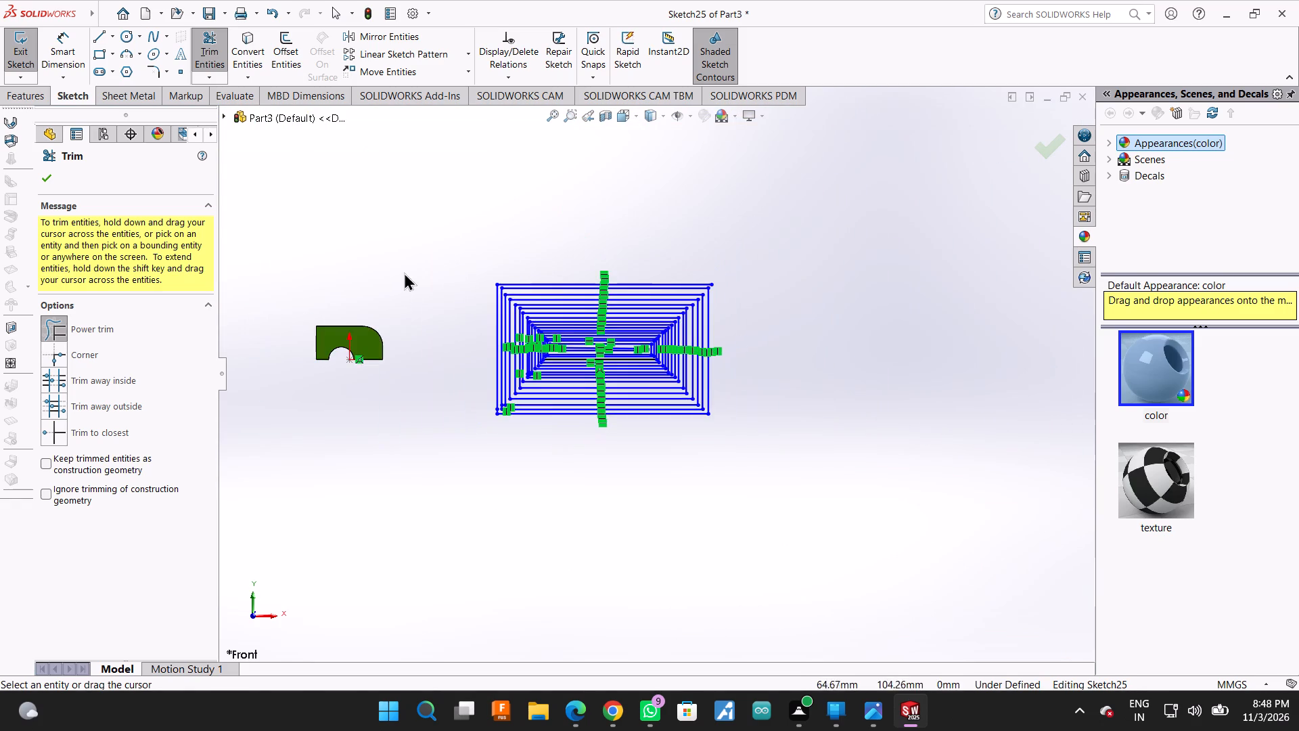
scroll(409, 271, down, 1)
scroll(578, 305, down, 2)
scroll(743, 283, down, 2)
drag(813, 276, 843, 301)
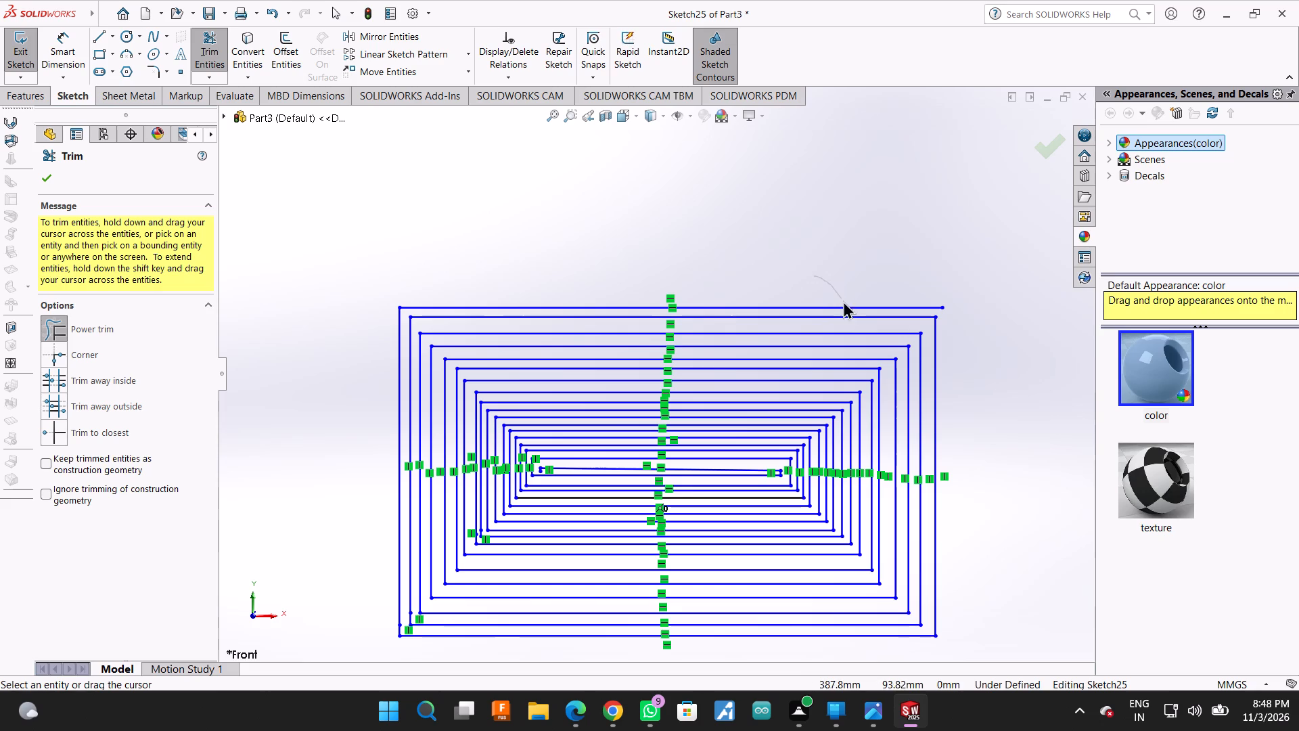
drag(843, 301, 853, 309)
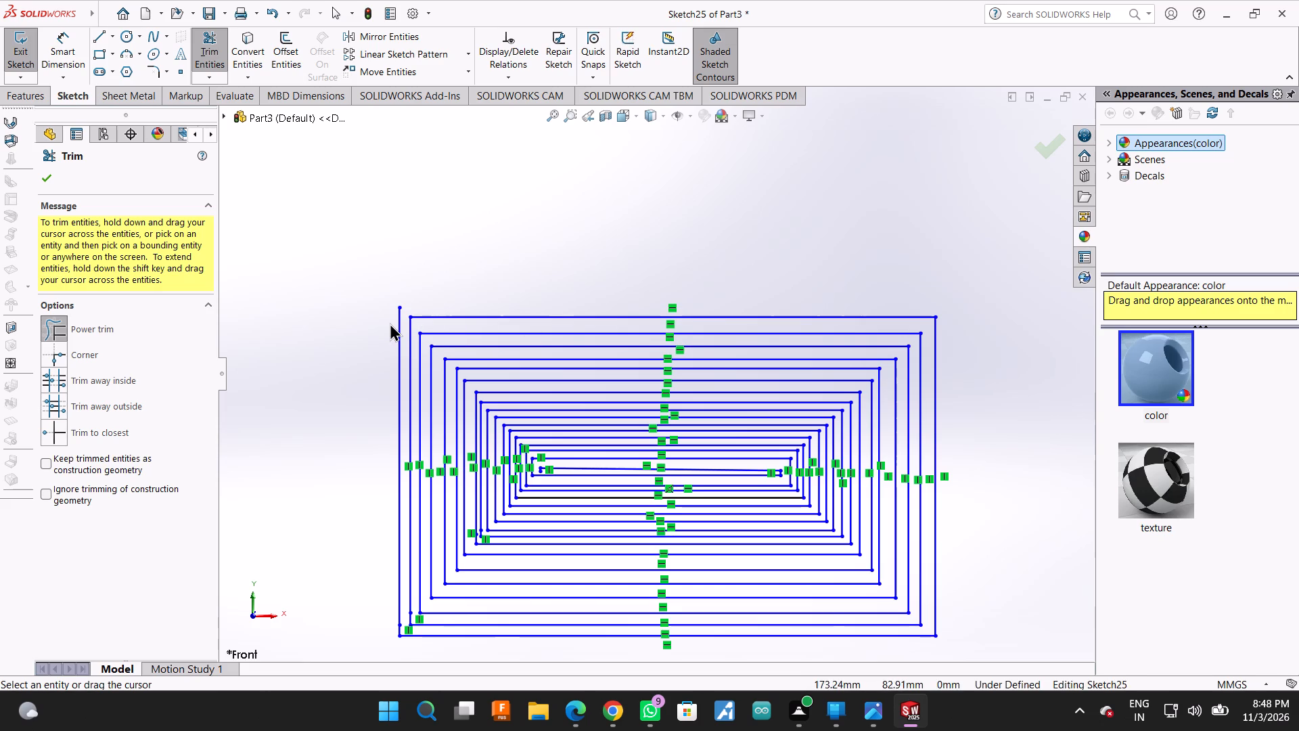
Trim away the sixth turn from the outside, including the short leftover vertical piece at its lower-left corner.
drag(390, 323, 401, 310)
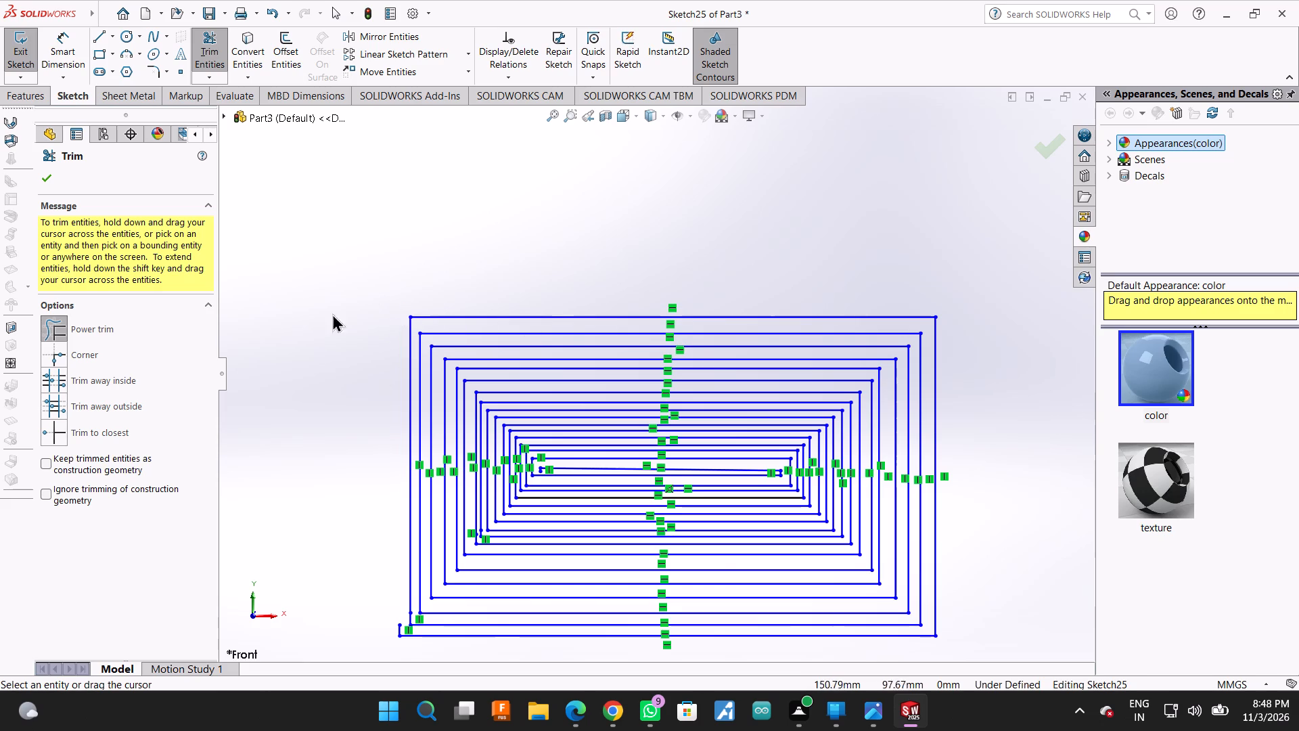
scroll(394, 588, down, 3)
drag(419, 604, 454, 619)
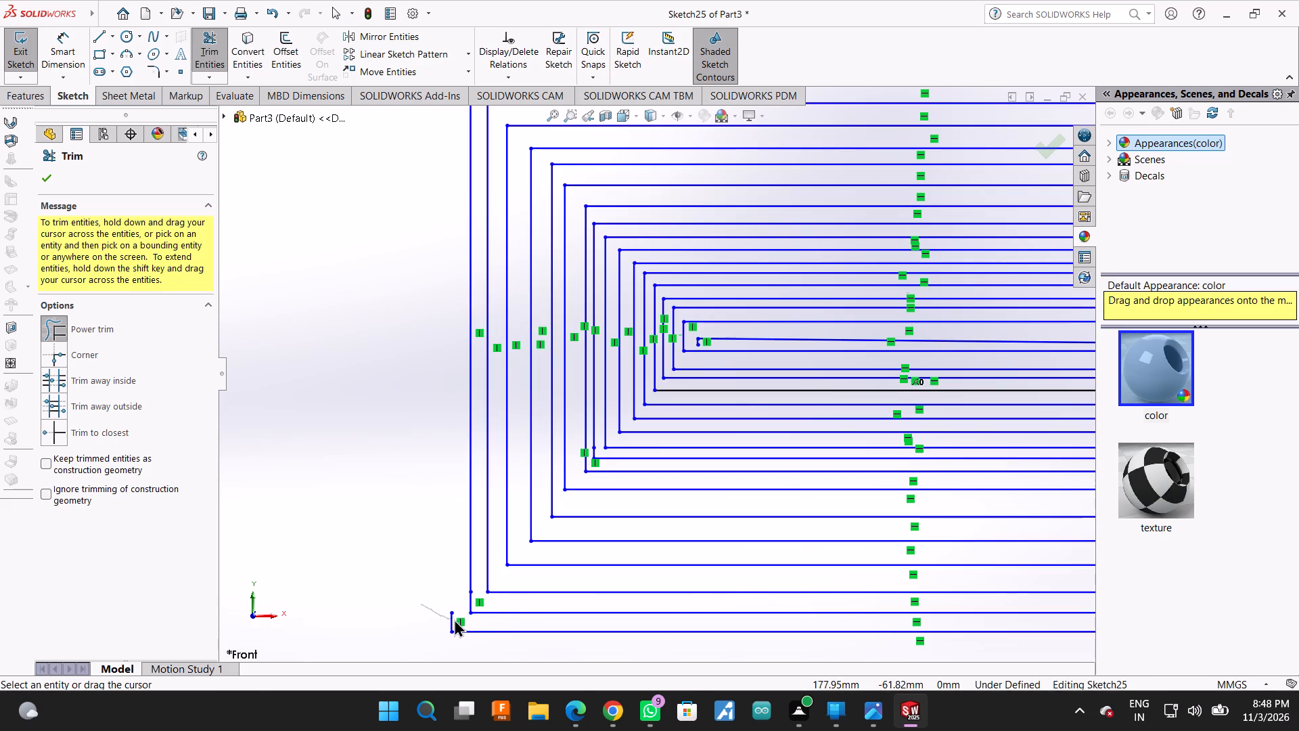
drag(454, 619, 467, 623)
drag(473, 646, 464, 627)
scroll(465, 608, up, 3)
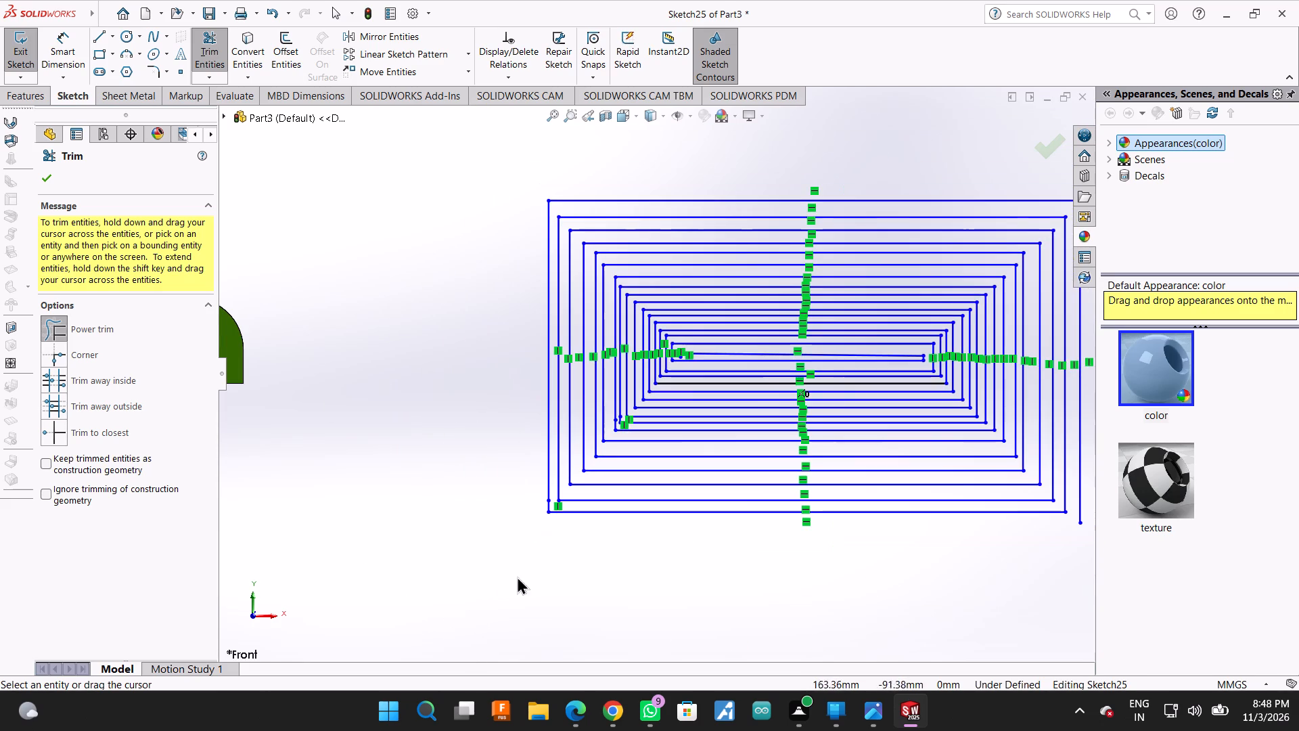
scroll(773, 487, up, 1)
scroll(992, 424, down, 1)
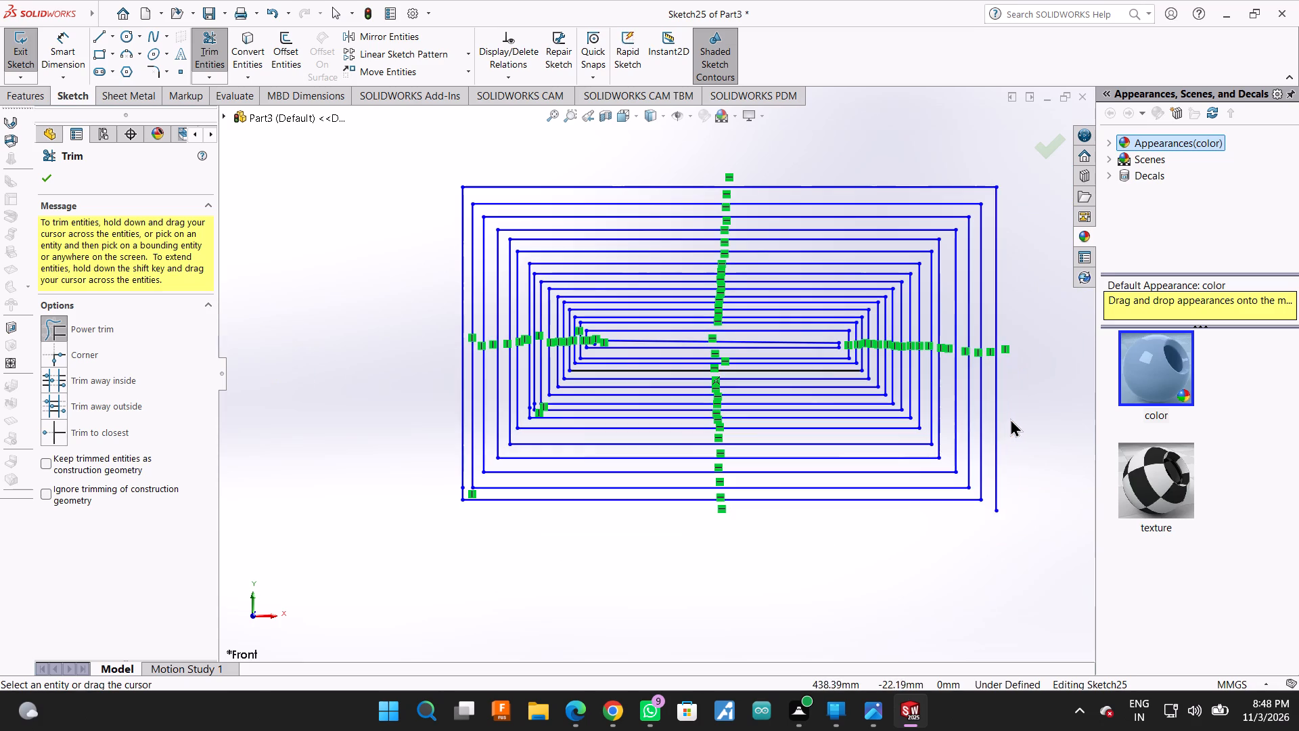
drag(1011, 419, 994, 453)
drag(980, 158, 984, 185)
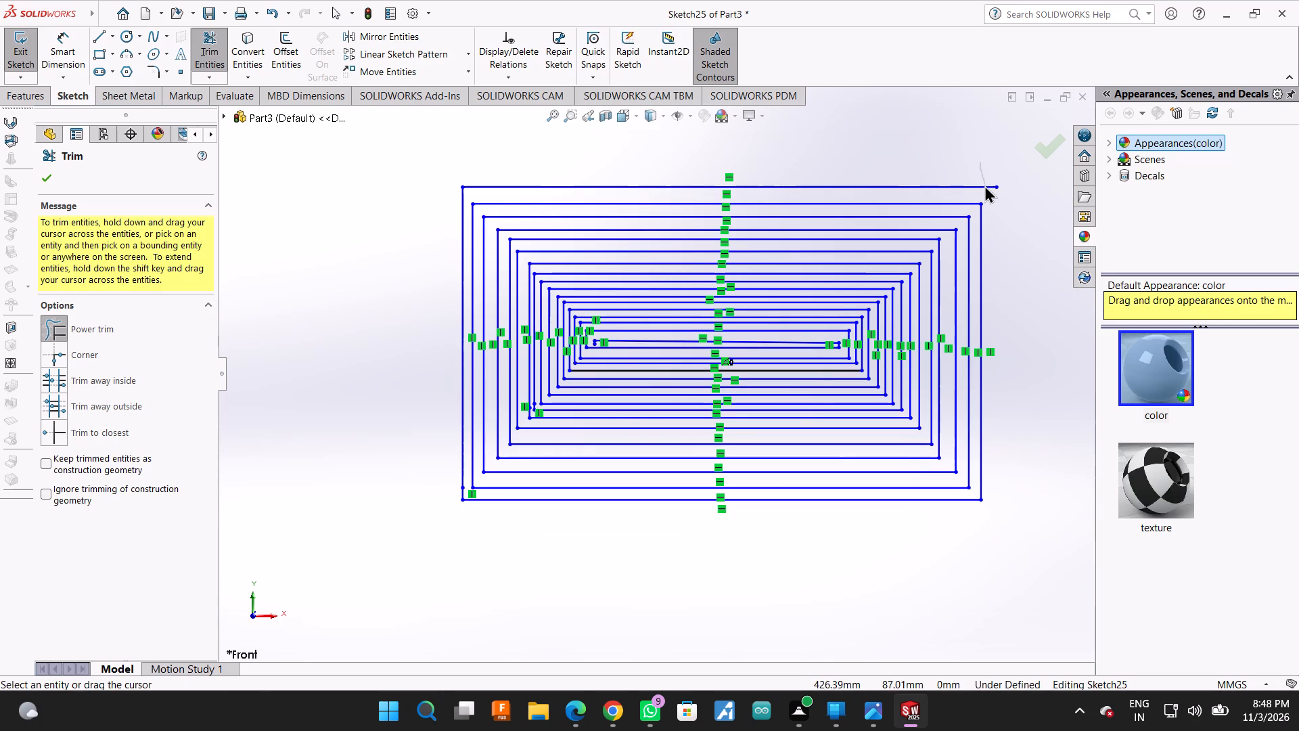
drag(984, 185, 990, 187)
Trim away the spiral's seventh turn from the outside, including the short leftover vertical piece at its lower-left corner.
drag(427, 196, 463, 188)
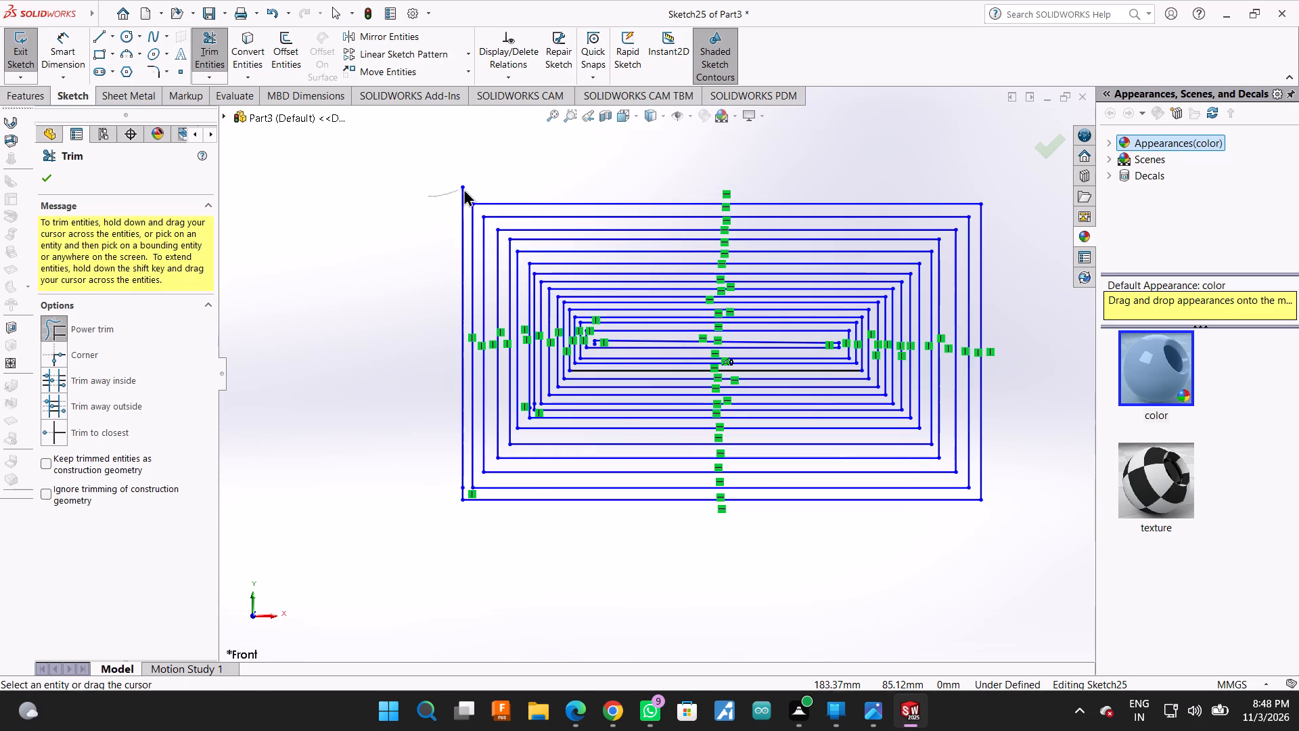
drag(463, 188, 468, 190)
drag(469, 520, 459, 496)
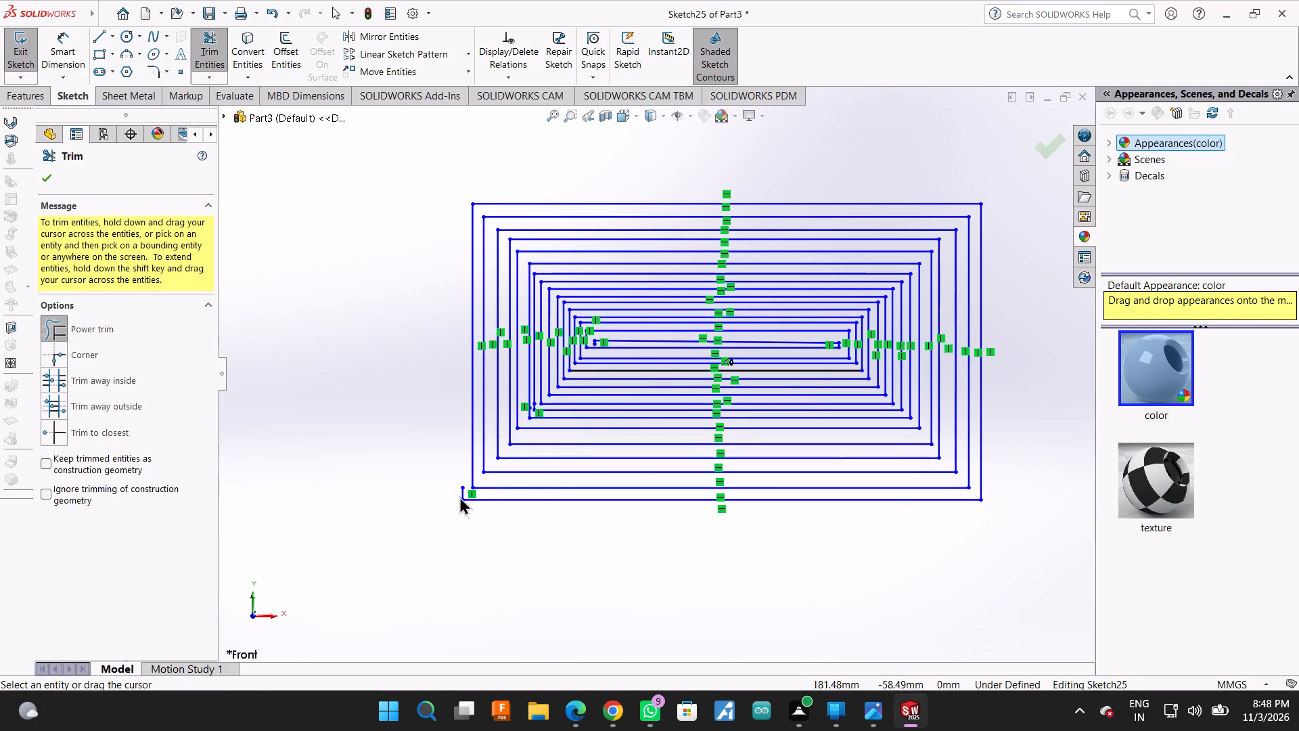
drag(459, 496, 474, 500)
drag(997, 455, 978, 477)
drag(946, 184, 966, 203)
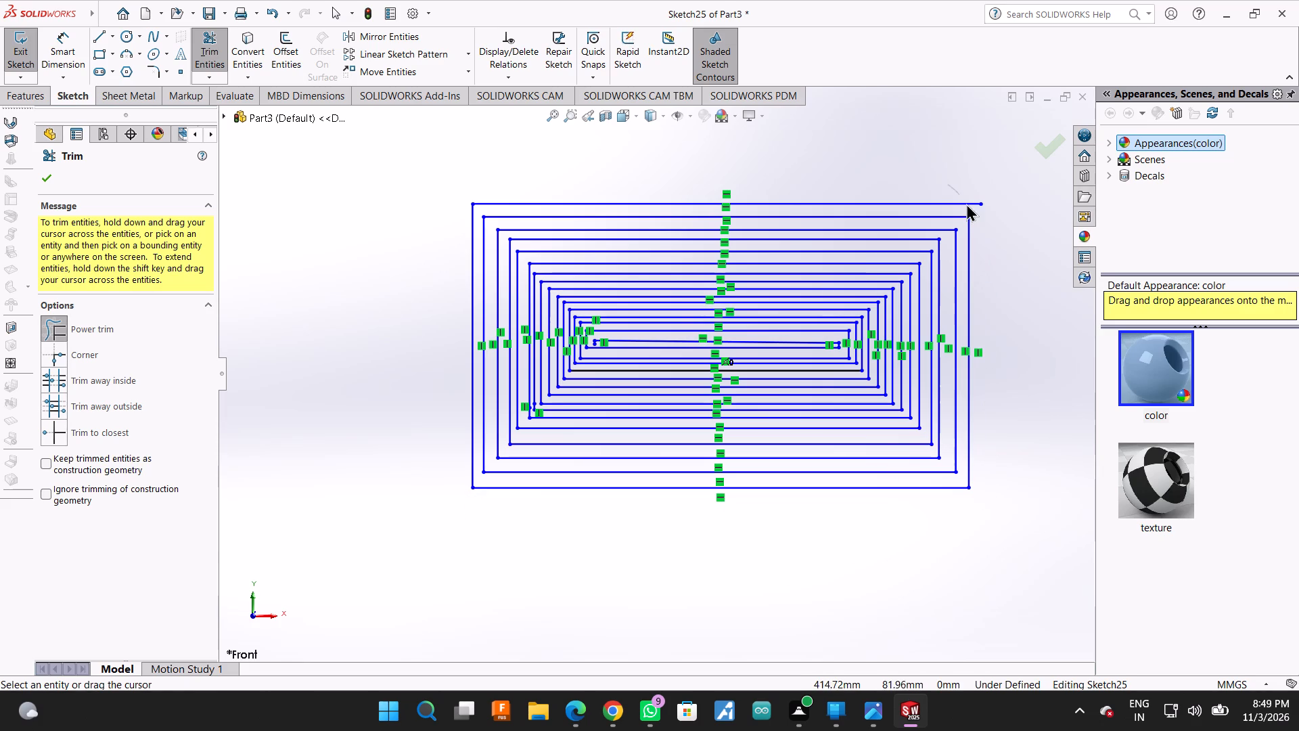
drag(966, 203, 977, 215)
Trim away the left, lower, right and upper lines of the spiral's eighth turn from the outside.
drag(459, 217, 463, 211)
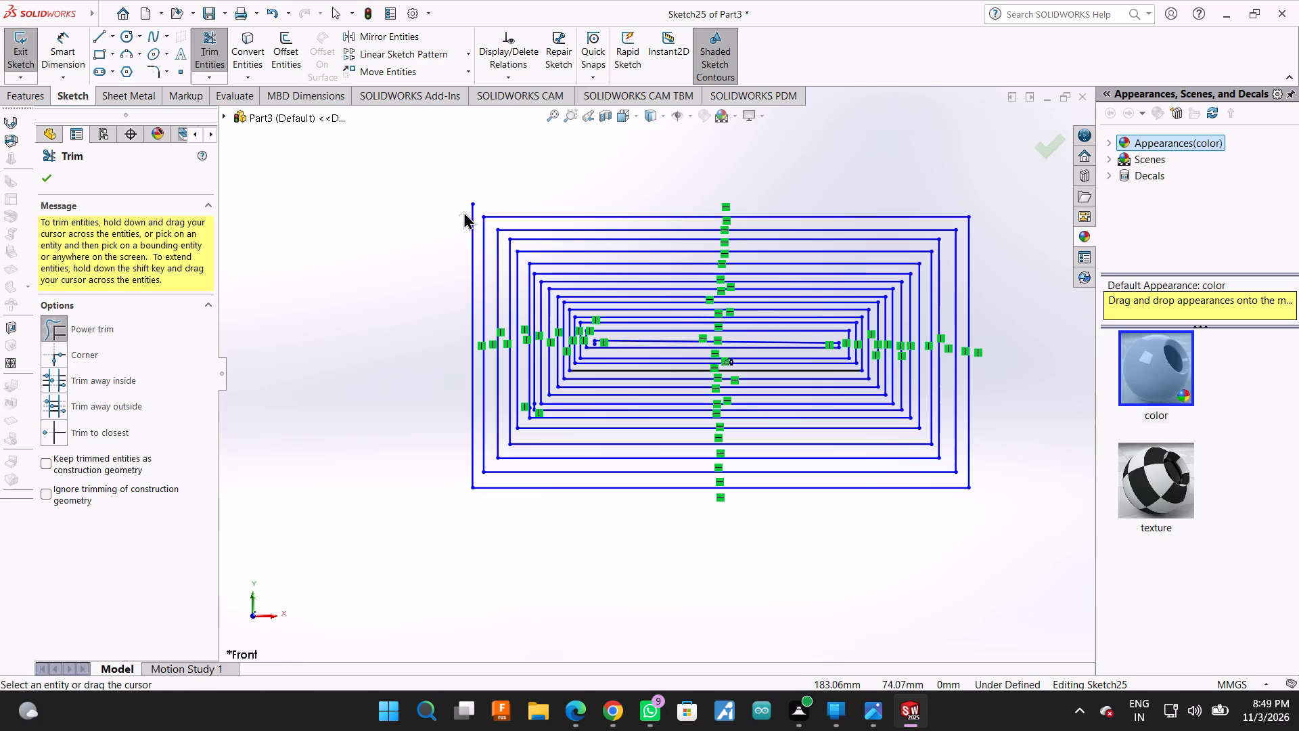
drag(463, 211, 475, 204)
drag(470, 518, 475, 480)
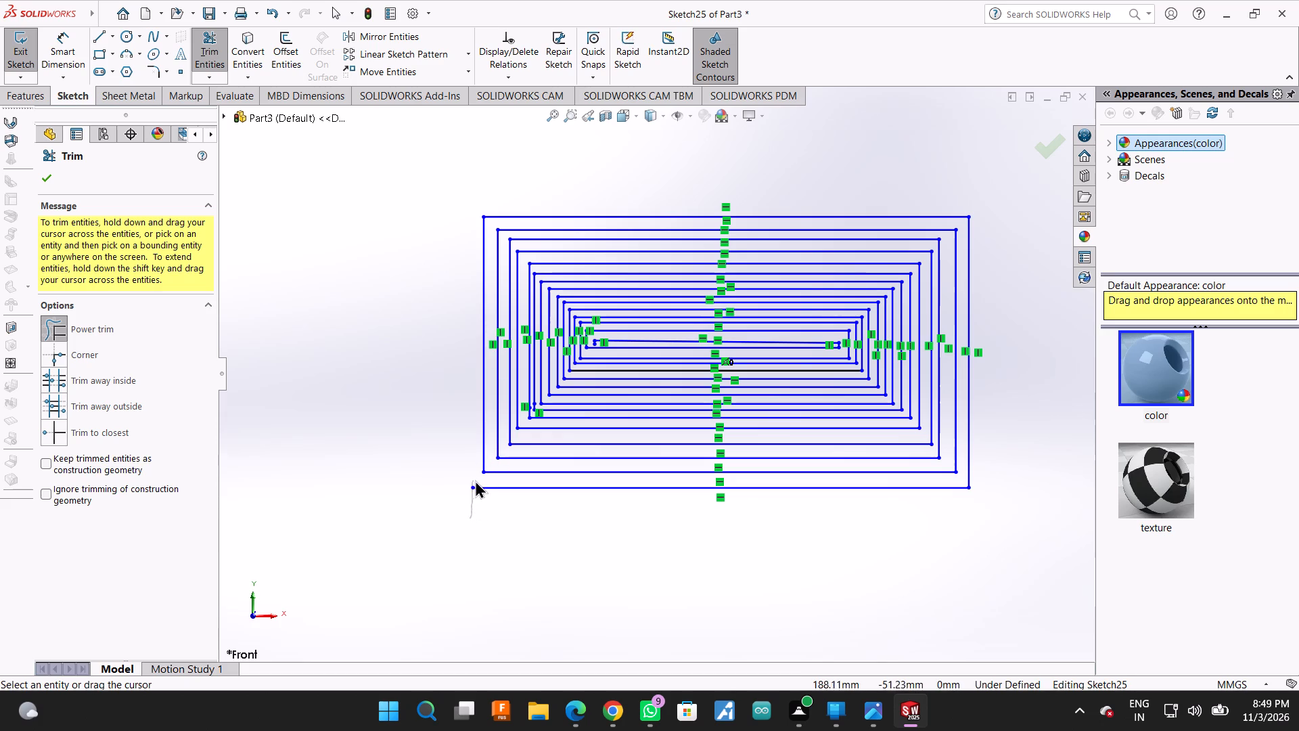
drag(475, 480, 484, 489)
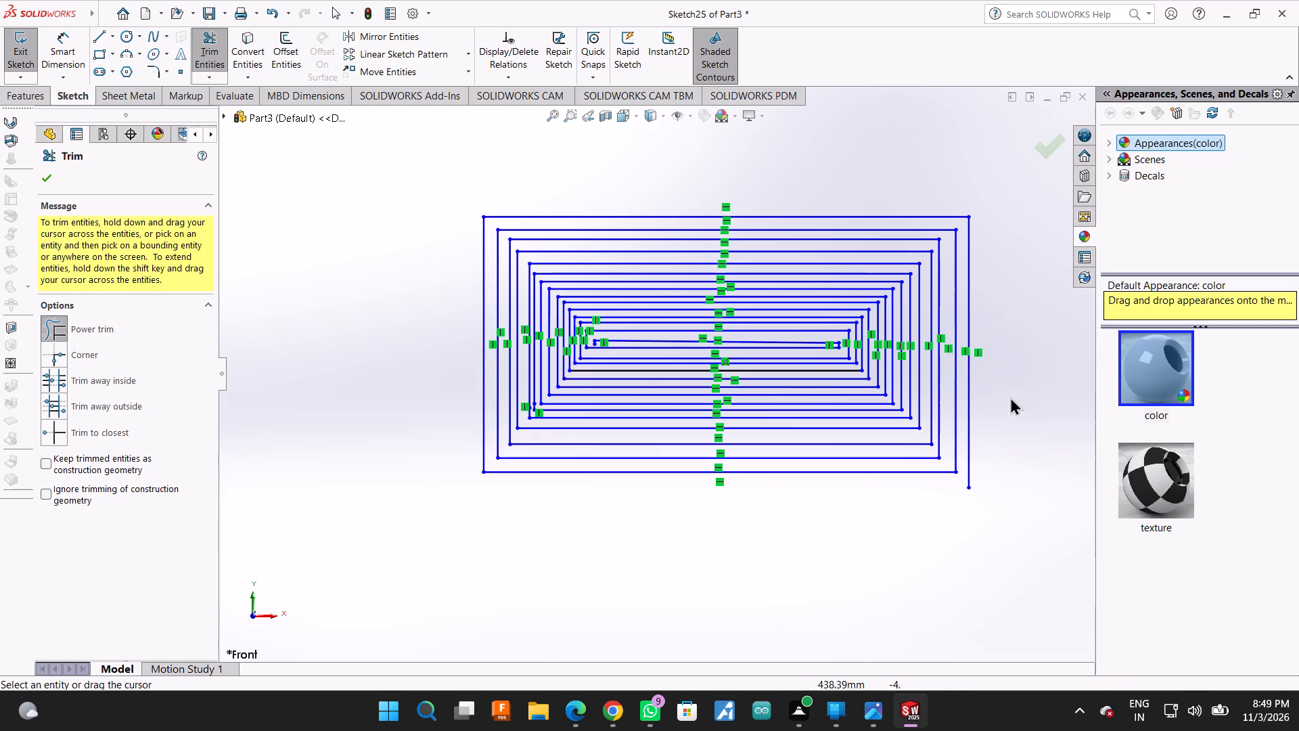
drag(1003, 414, 967, 426)
drag(951, 192, 951, 195)
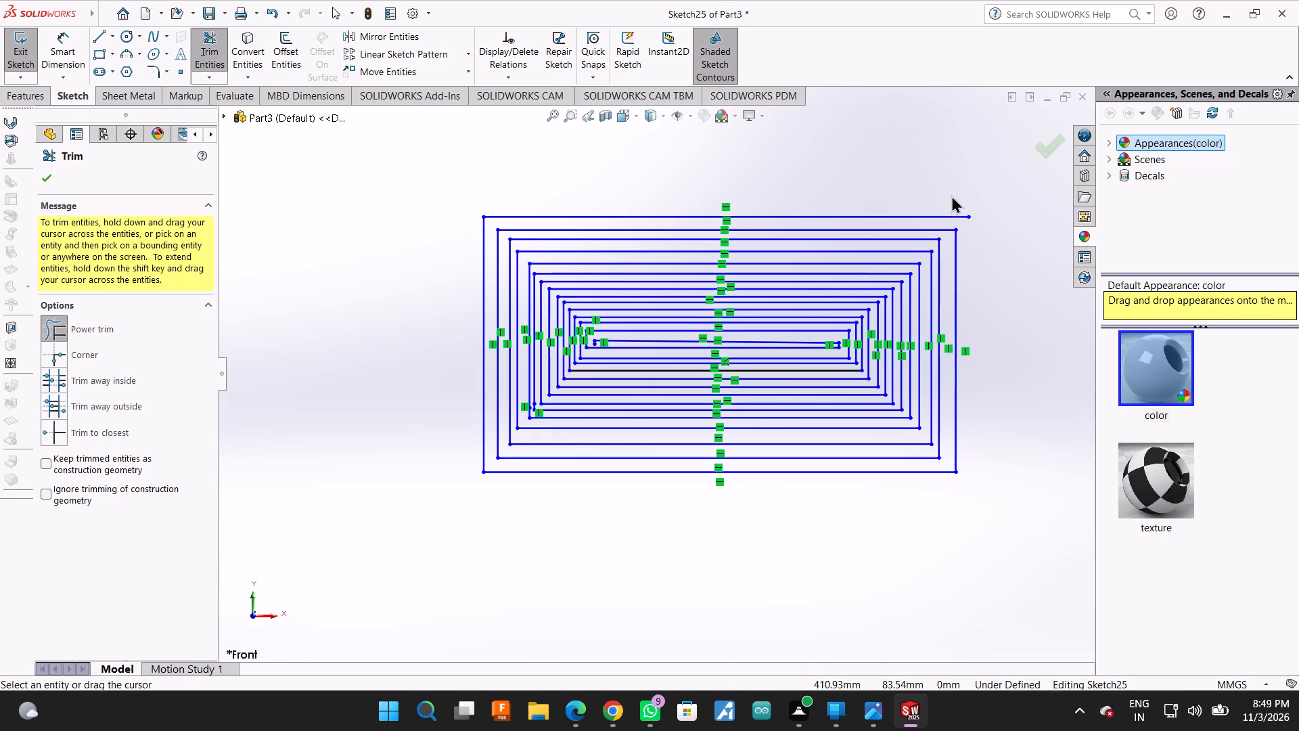
drag(951, 195, 961, 221)
Trim away the left, lower, right and upper lines of the spiral's ninth turn from the outside.
drag(466, 231, 493, 213)
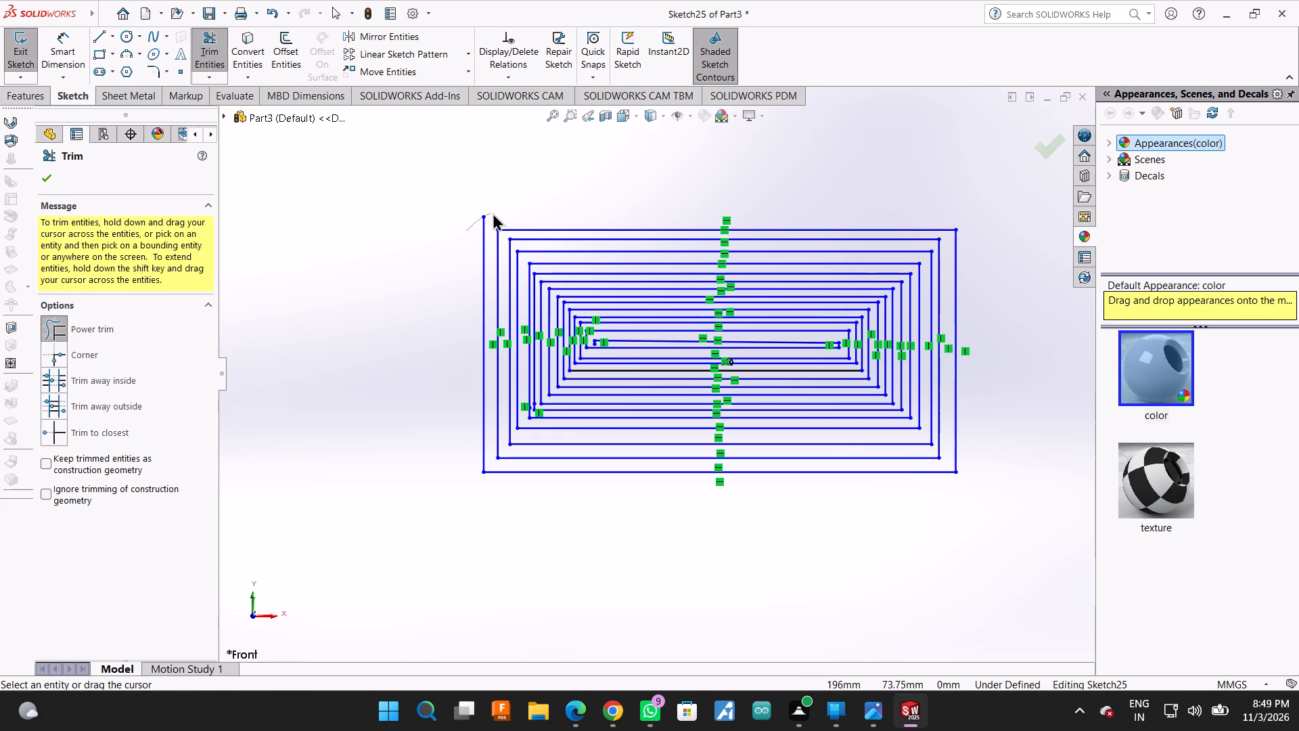
drag(493, 213, 494, 211)
drag(503, 193, 494, 220)
drag(494, 220, 478, 228)
drag(503, 482, 497, 465)
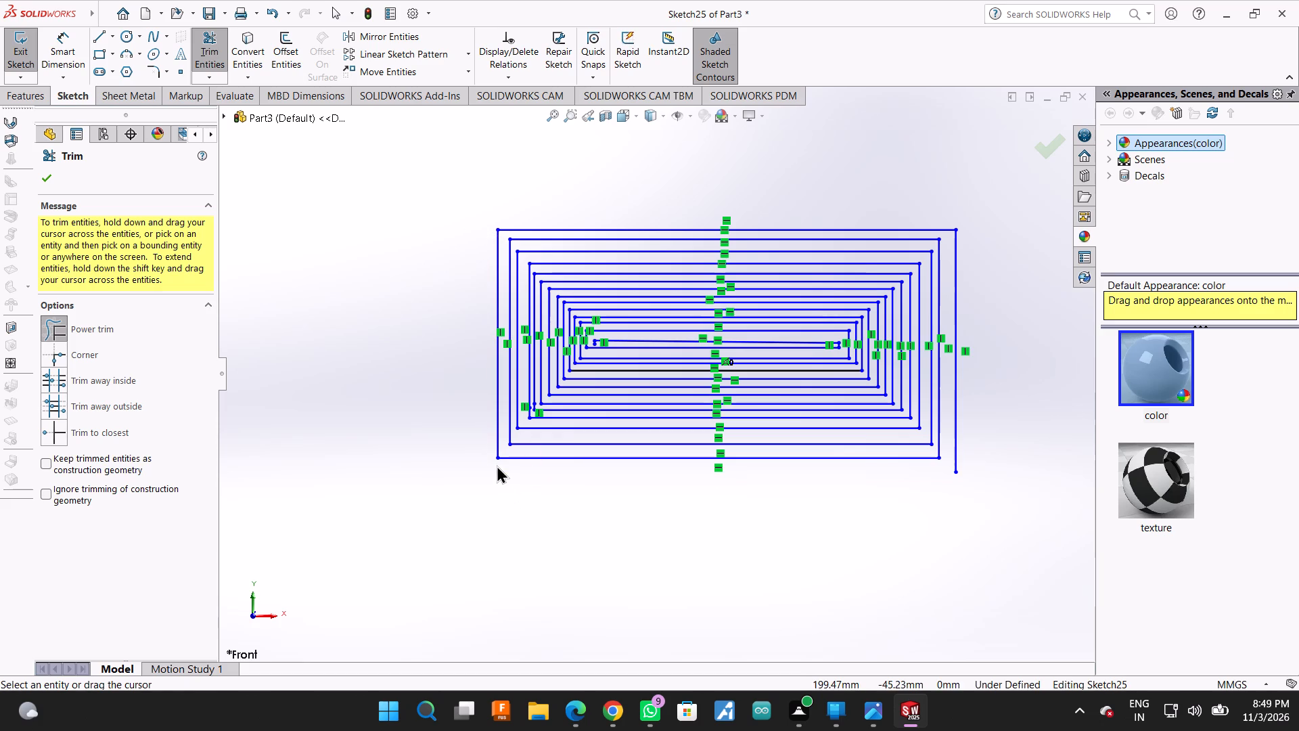
drag(497, 465, 497, 464)
drag(973, 439, 953, 443)
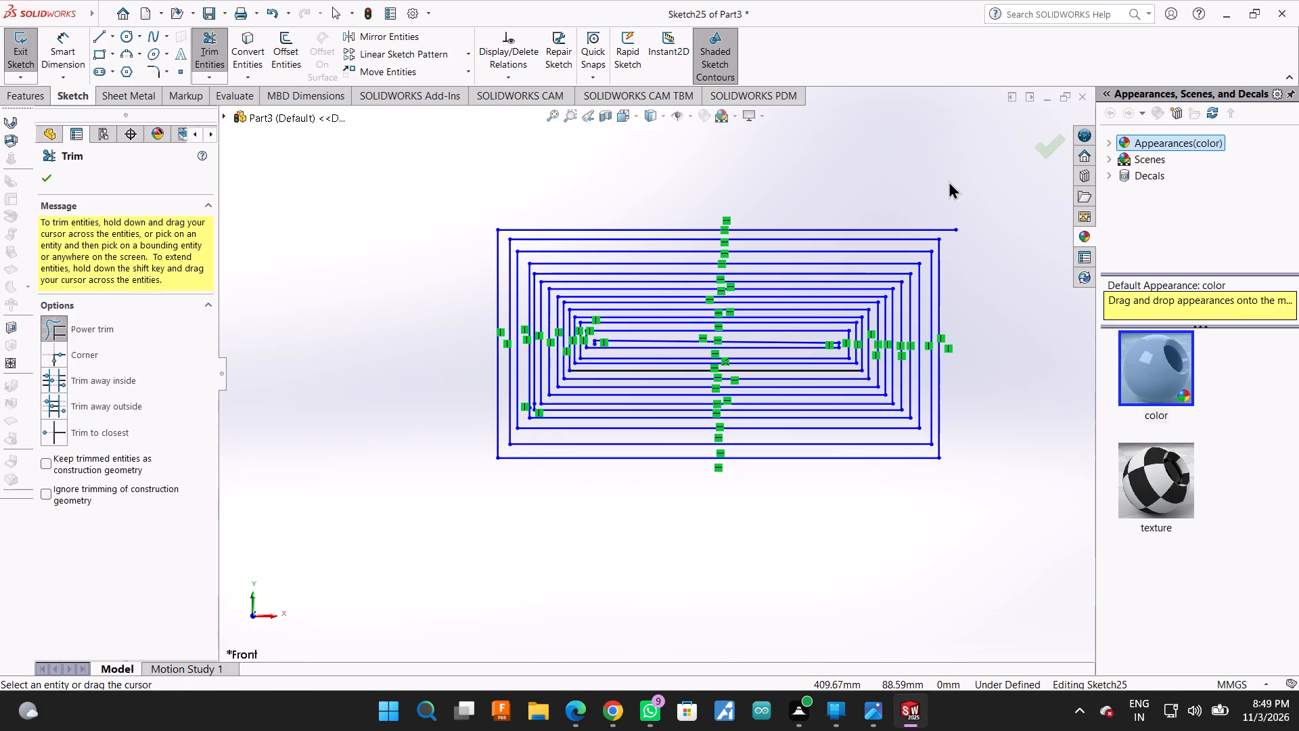
drag(934, 193, 954, 254)
Trim away the left, lower, right and upper lines of the spiral's tenth turn from the outside.
drag(484, 232, 492, 227)
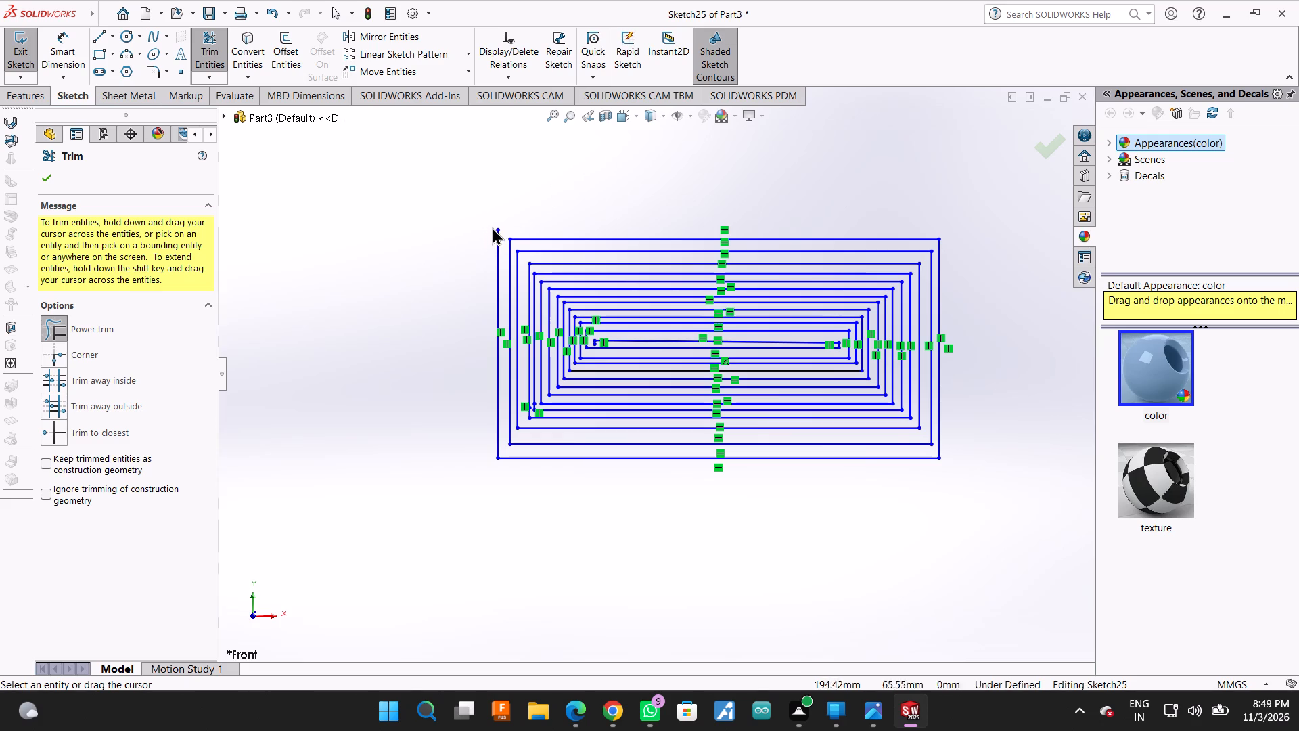
drag(492, 227, 498, 242)
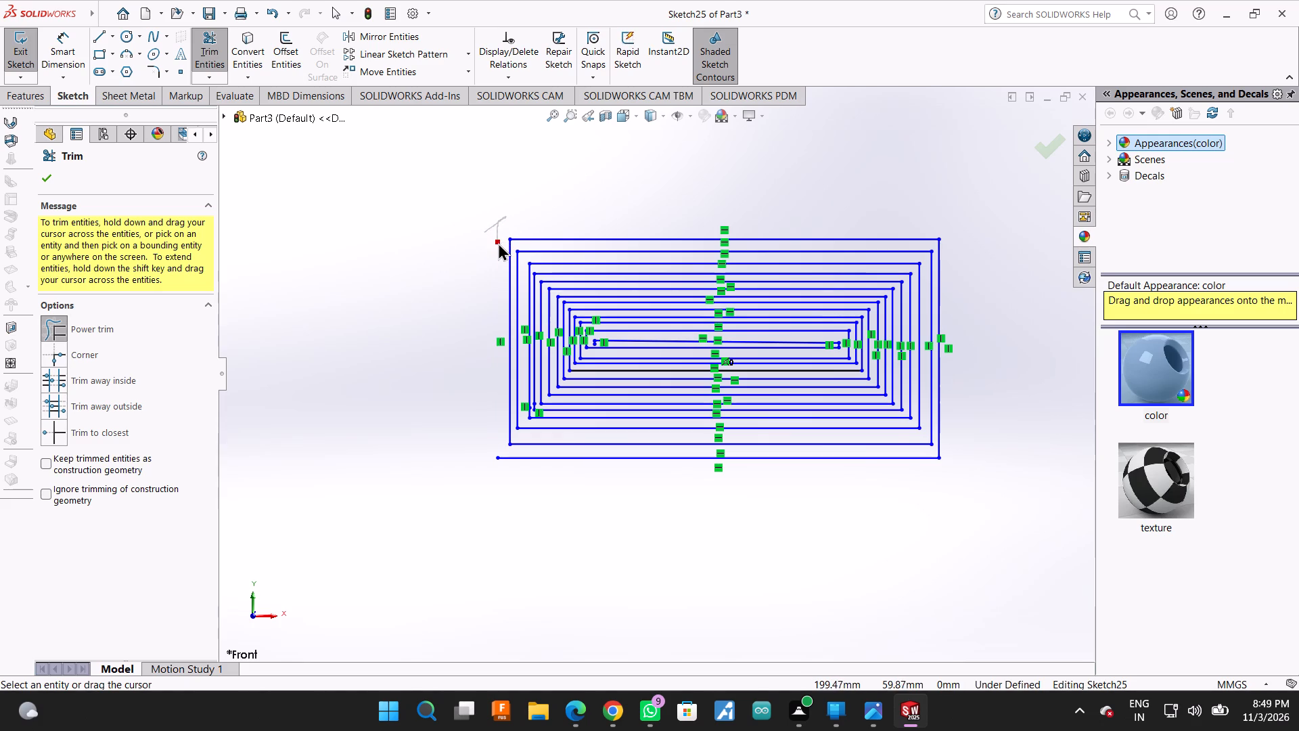
drag(498, 242, 501, 243)
drag(520, 462, 522, 452)
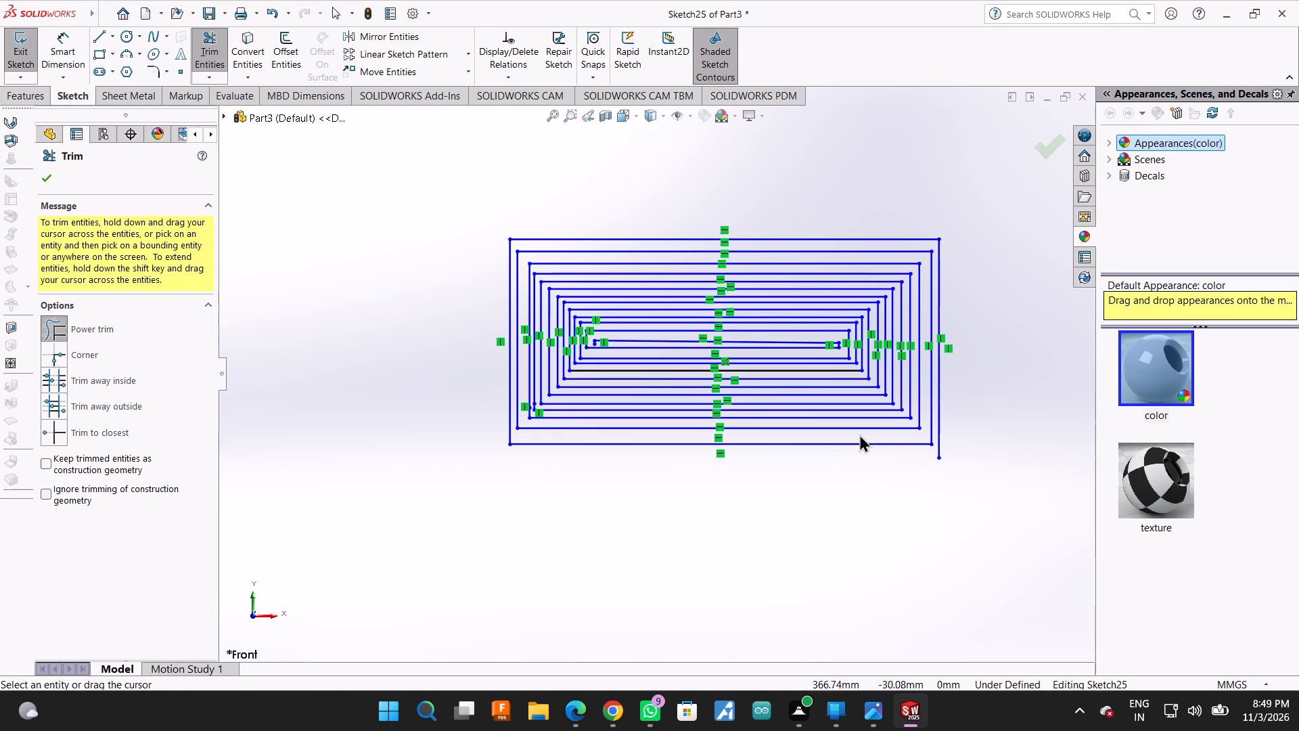
drag(947, 426, 937, 429)
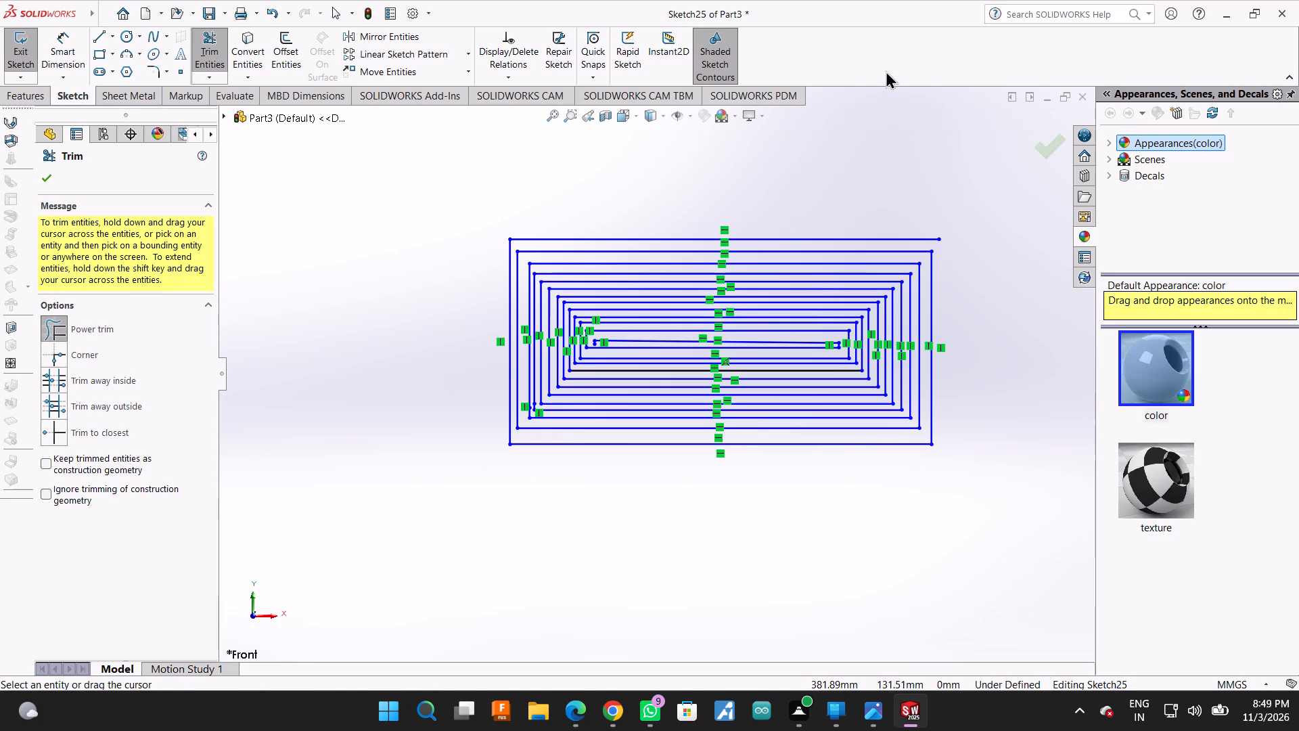
drag(896, 175, 934, 241)
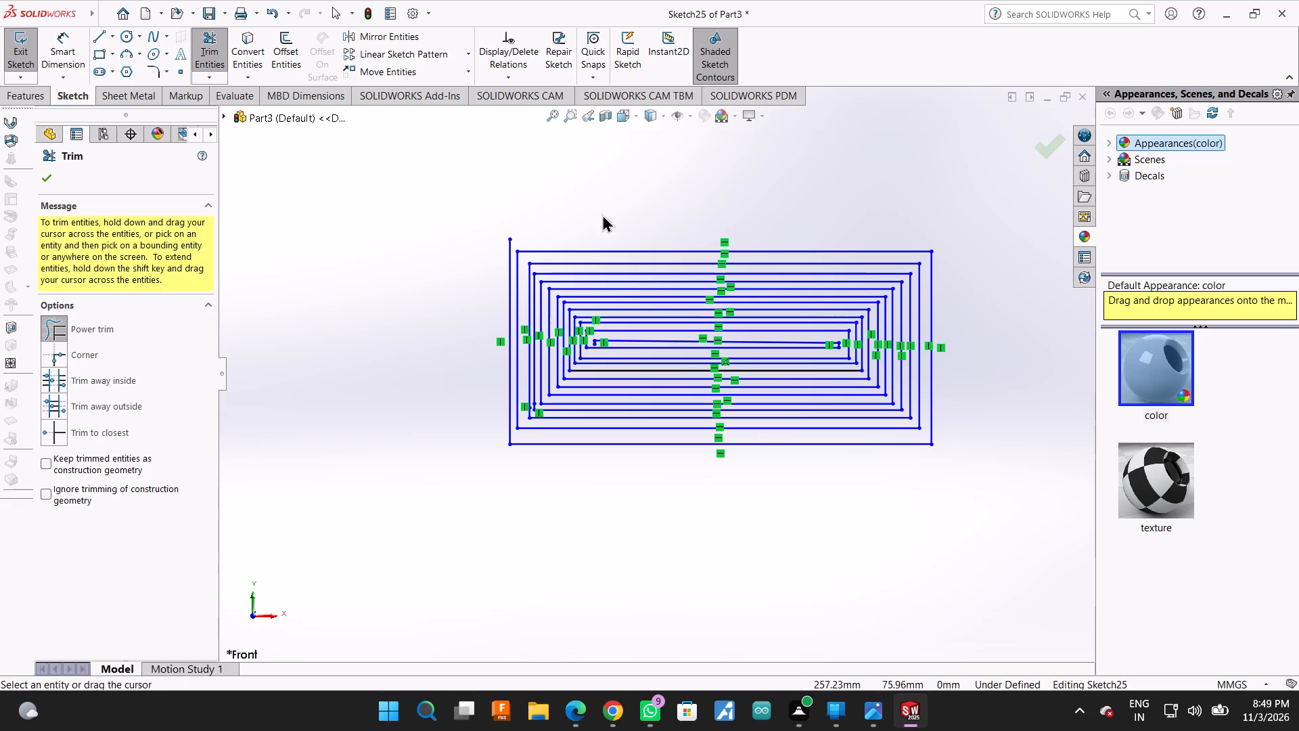
Remove the spiral's eleventh turn from the outside by trimming its left, lower, right and upper lines.
drag(476, 256, 519, 242)
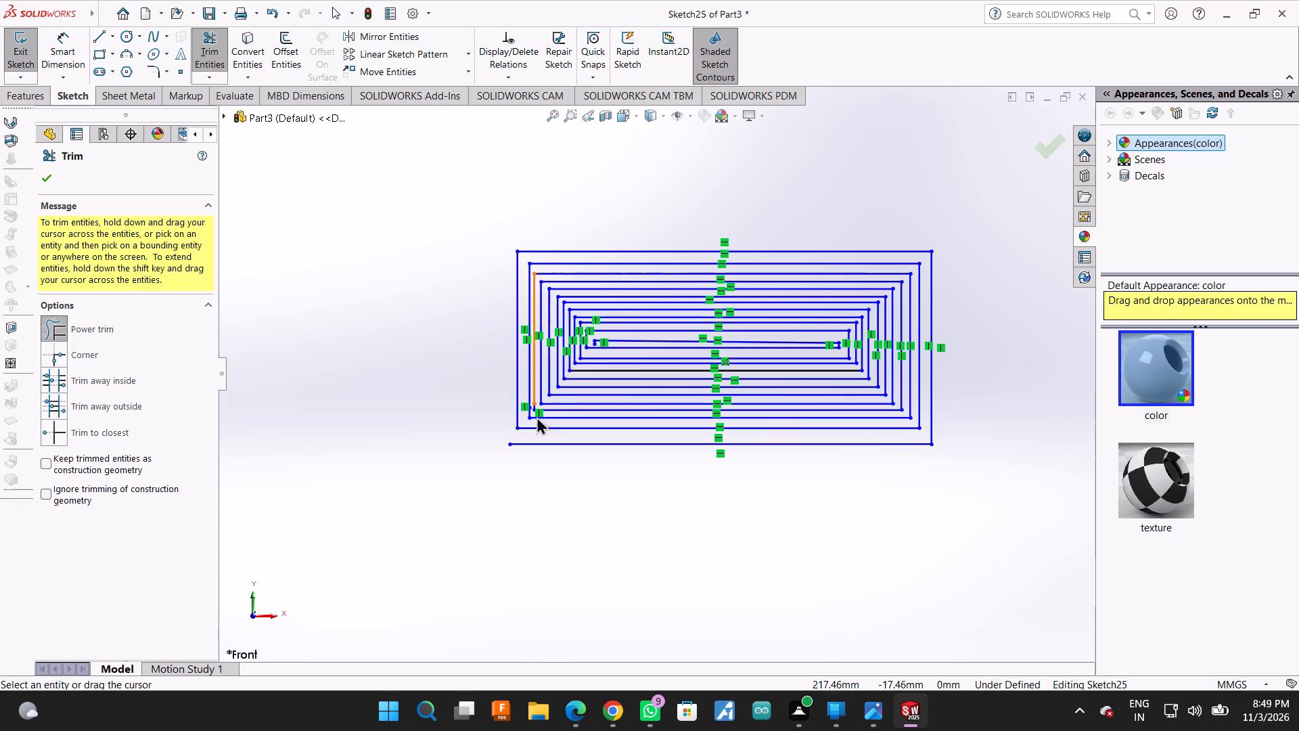
drag(530, 460, 530, 441)
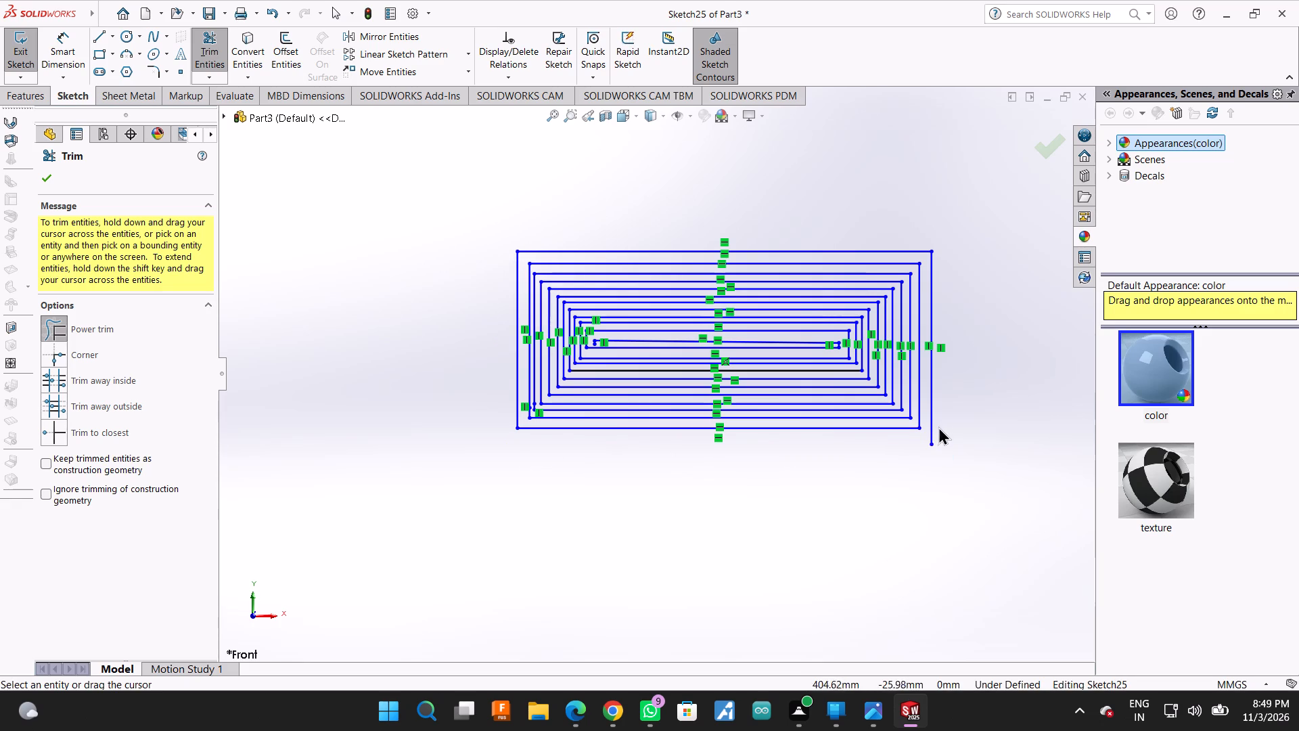
drag(940, 424, 926, 433)
drag(906, 213, 928, 261)
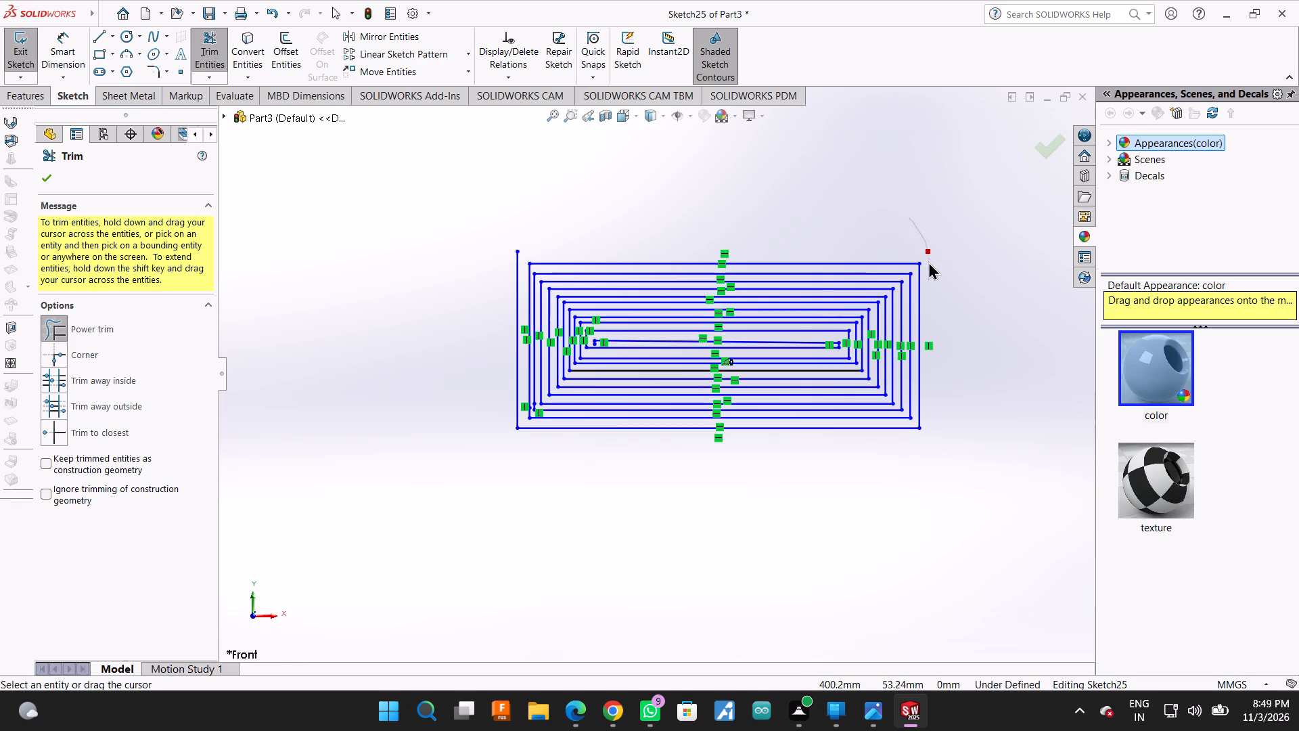
drag(928, 261, 928, 265)
Trim away the left and lower lines of the spiral's twelfth turn from the outside.
drag(491, 255, 526, 253)
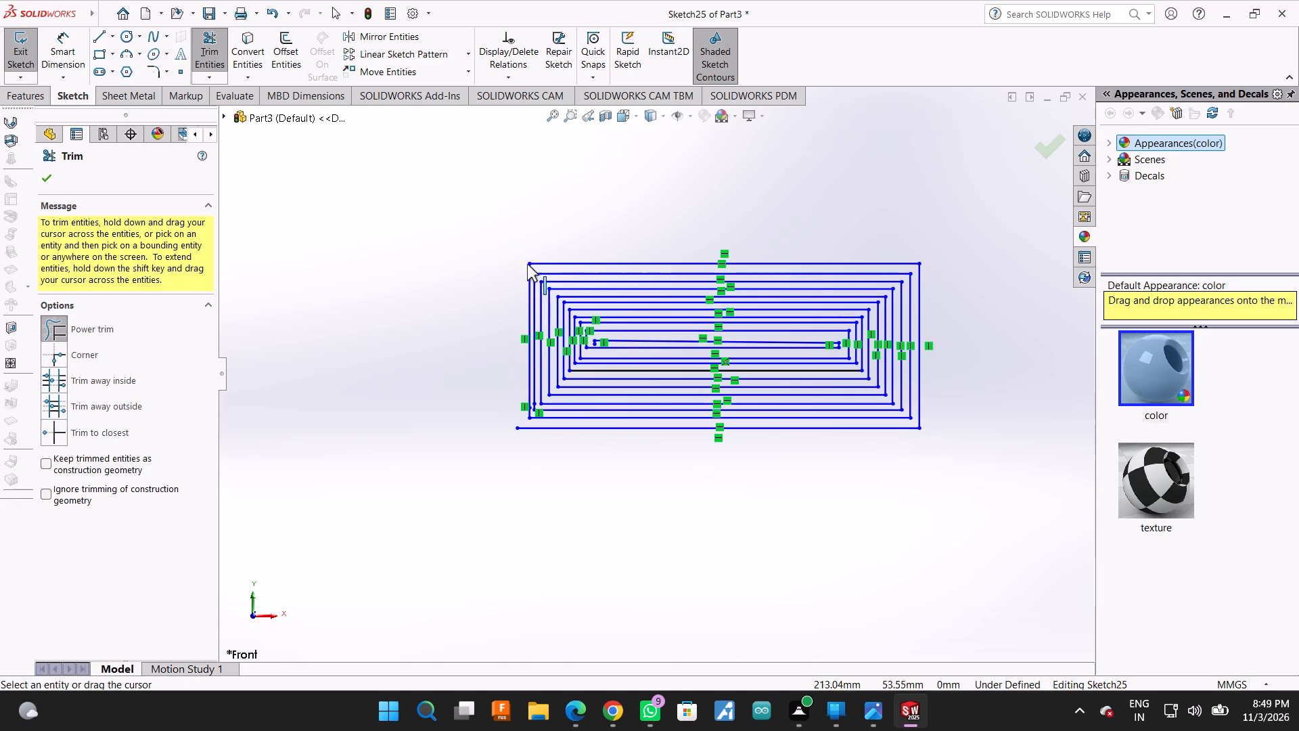
scroll(532, 294, down, 2)
scroll(668, 498, down, 1)
scroll(666, 506, up, 2)
scroll(709, 539, down, 1)
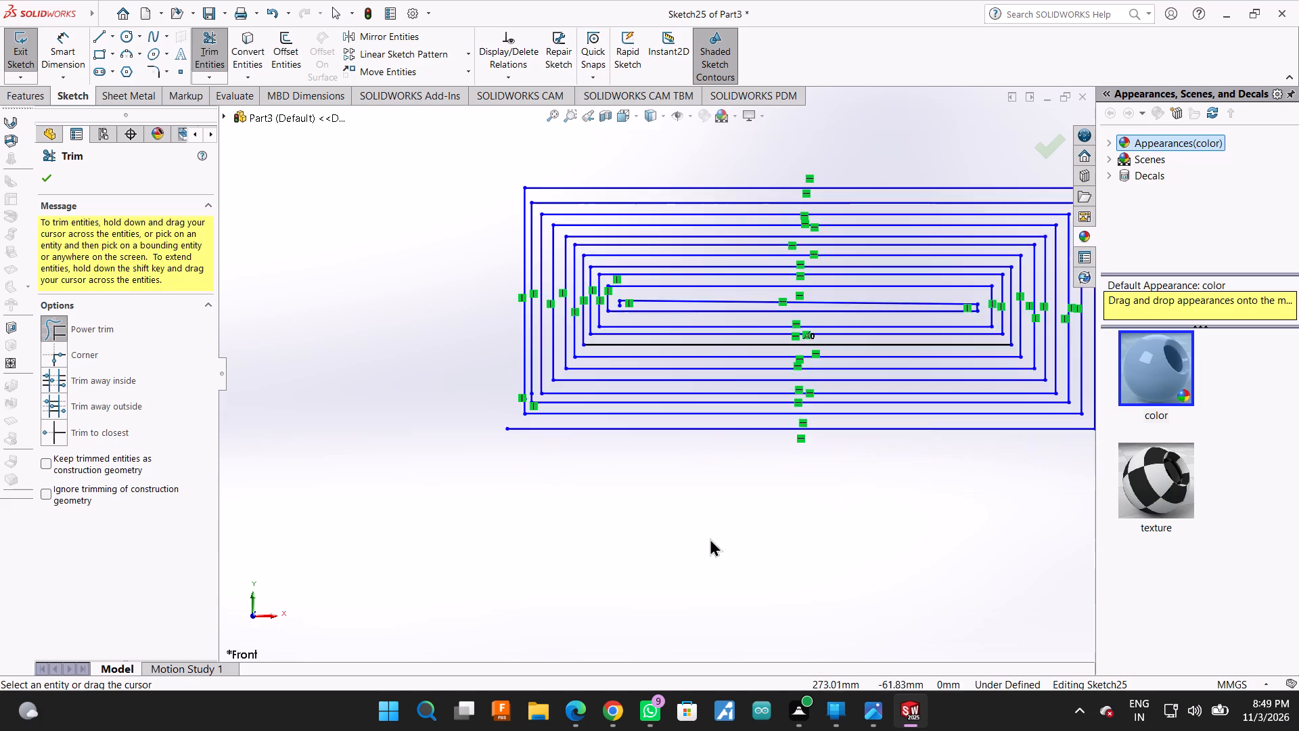
scroll(719, 490, down, 2)
drag(424, 407, 420, 384)
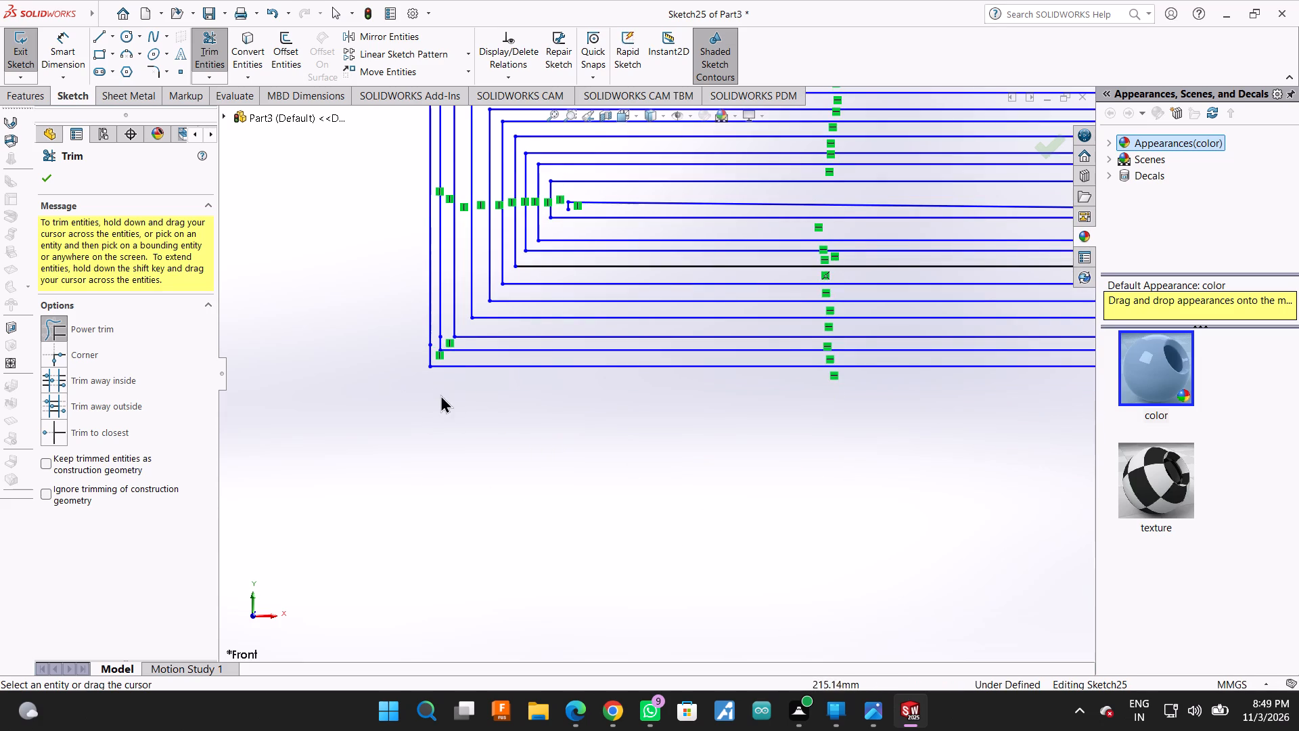
Power-trim all the spiral's remaining horizontal lines in one sweep across them, and its long vertical lines in another.
scroll(360, 489, up, 3)
drag(661, 143, 685, 437)
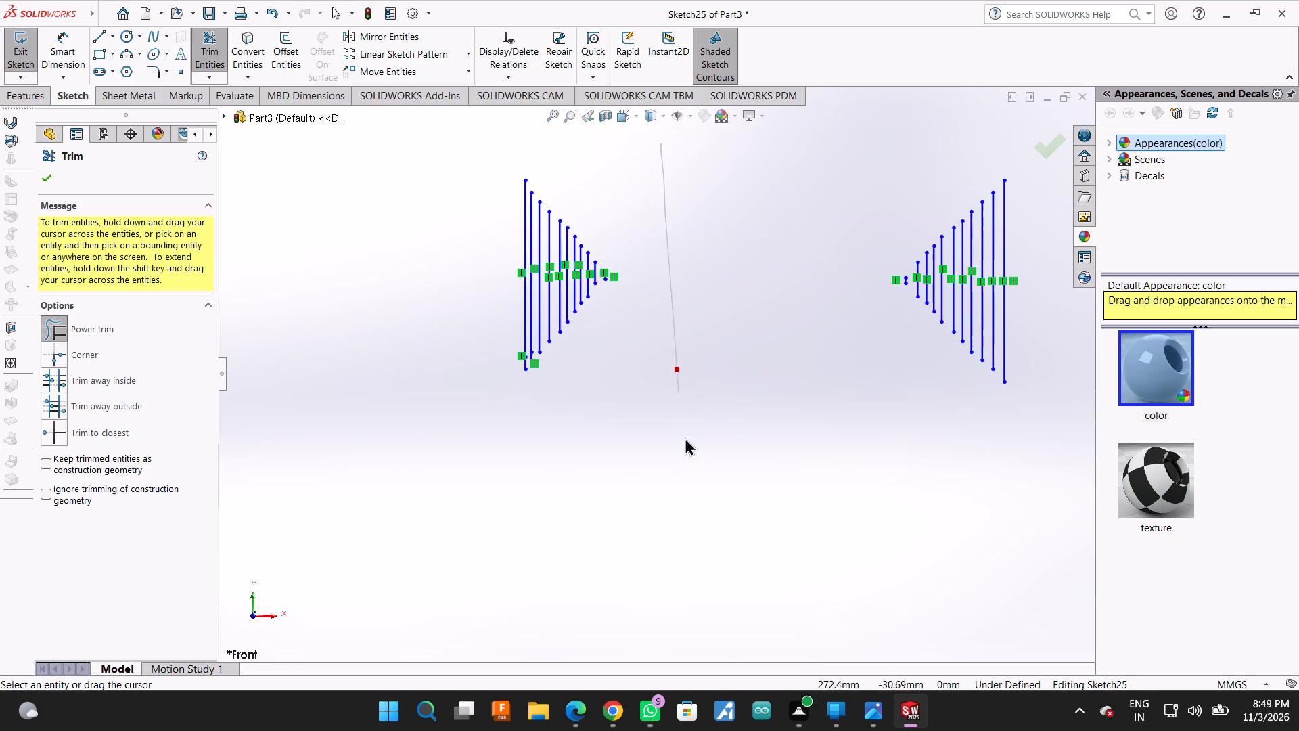
drag(685, 437, 685, 440)
drag(462, 274, 1041, 260)
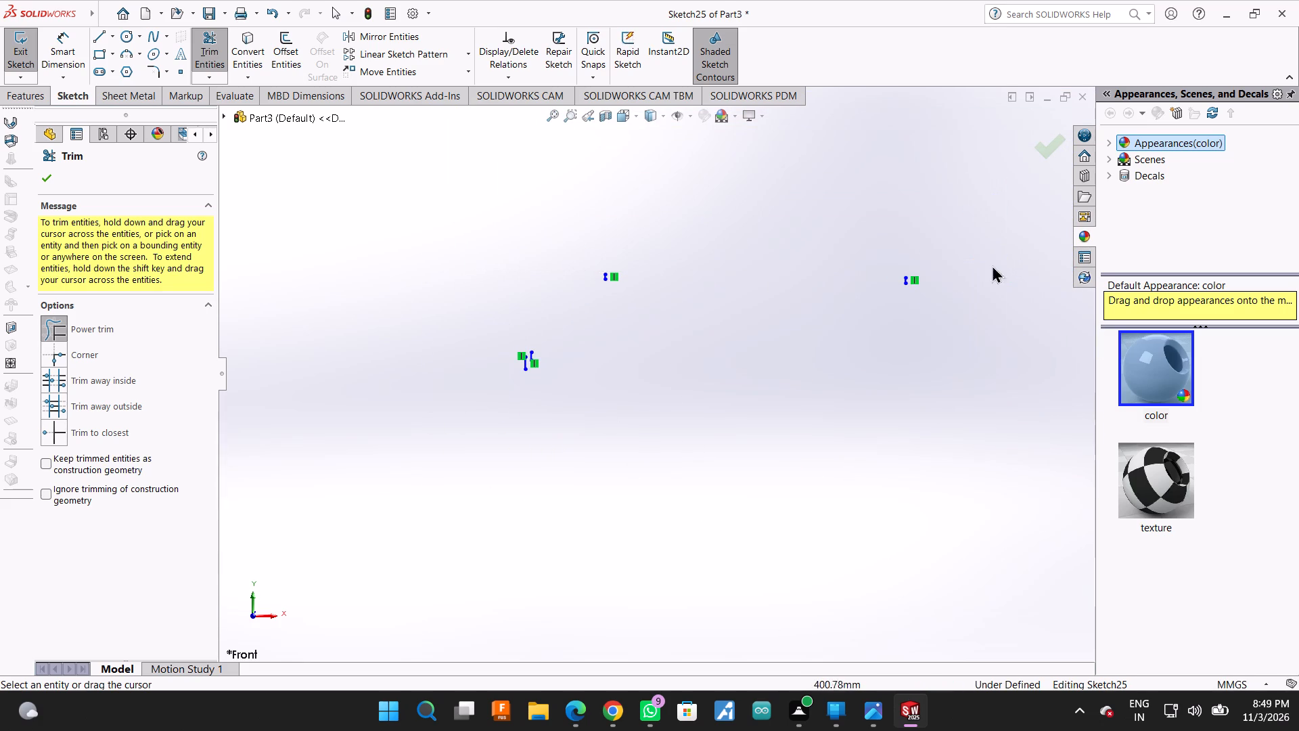
Trim away the short vertical pieces left over at the spiral's centre ends and lower-left corner, and finish the Trim command.
scroll(924, 291, down, 4)
drag(852, 284, 796, 284)
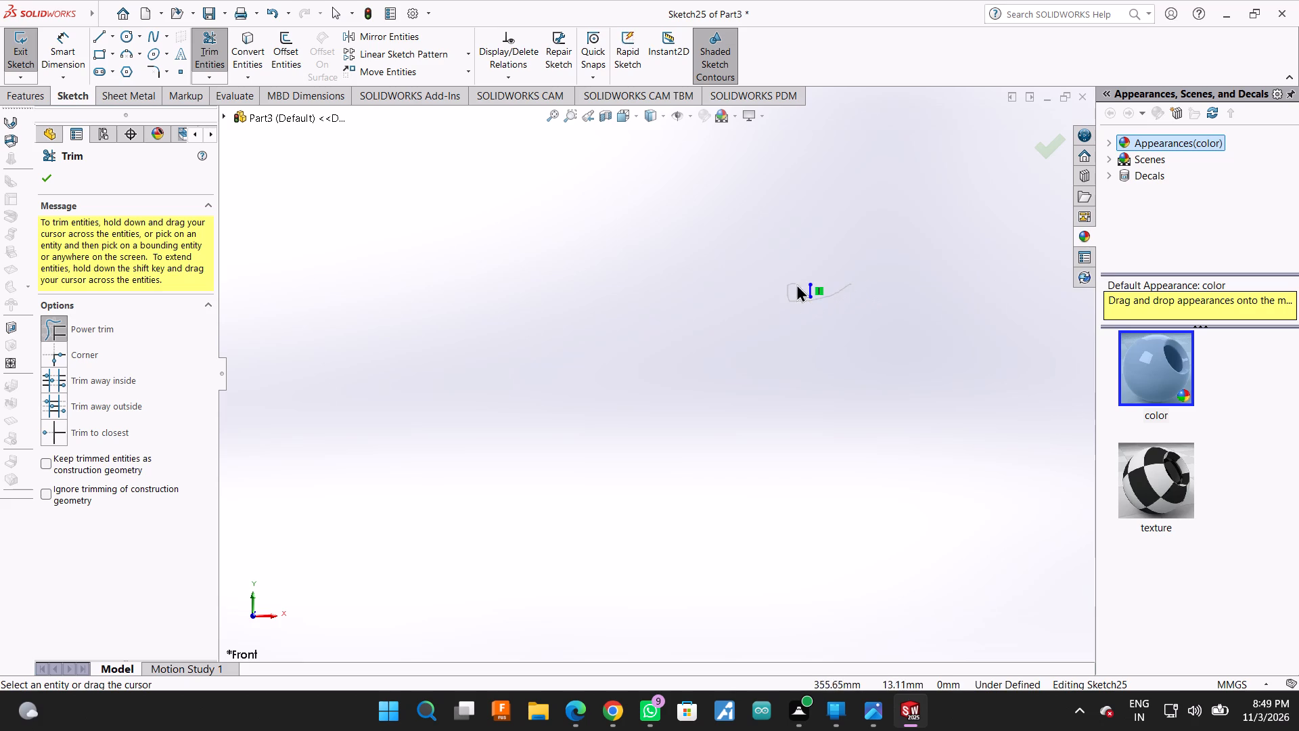
drag(796, 284, 825, 286)
scroll(827, 288, up, 2)
scroll(398, 322, up, 2)
scroll(393, 322, down, 4)
drag(442, 340, 497, 348)
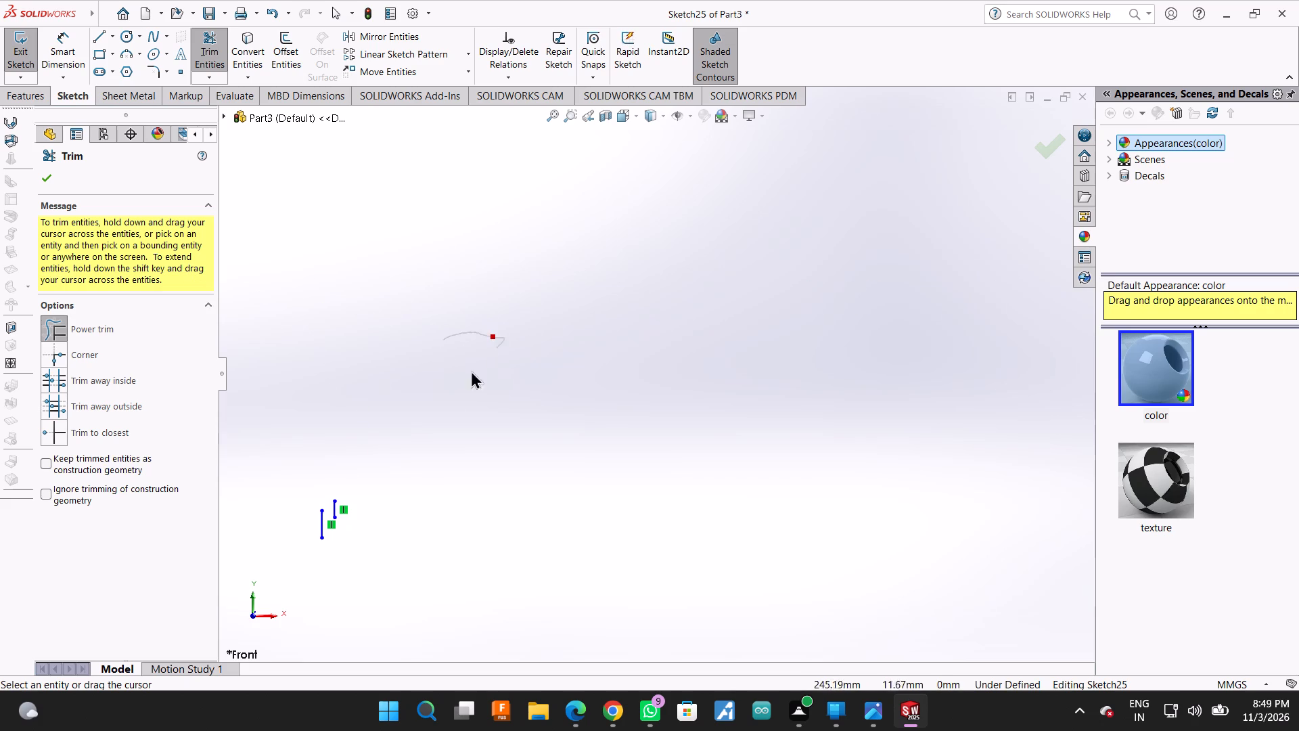
drag(420, 425, 314, 516)
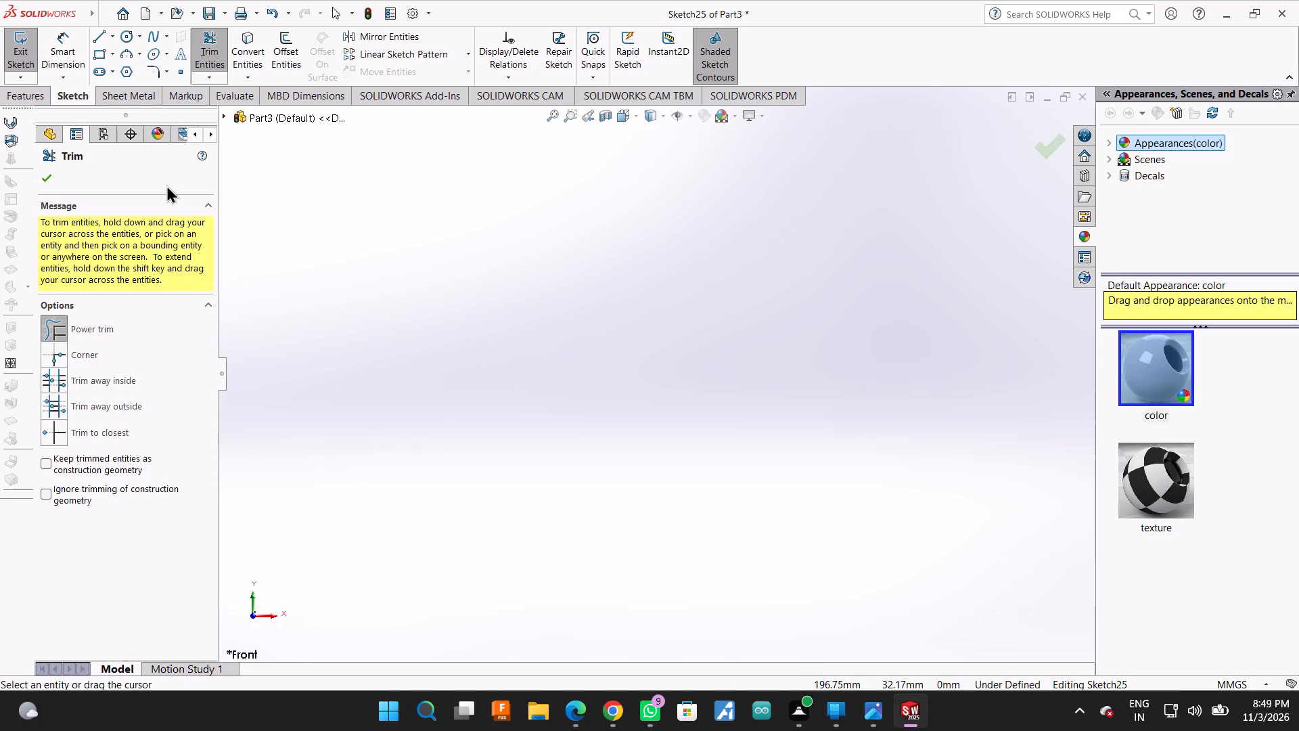
click(39, 179)
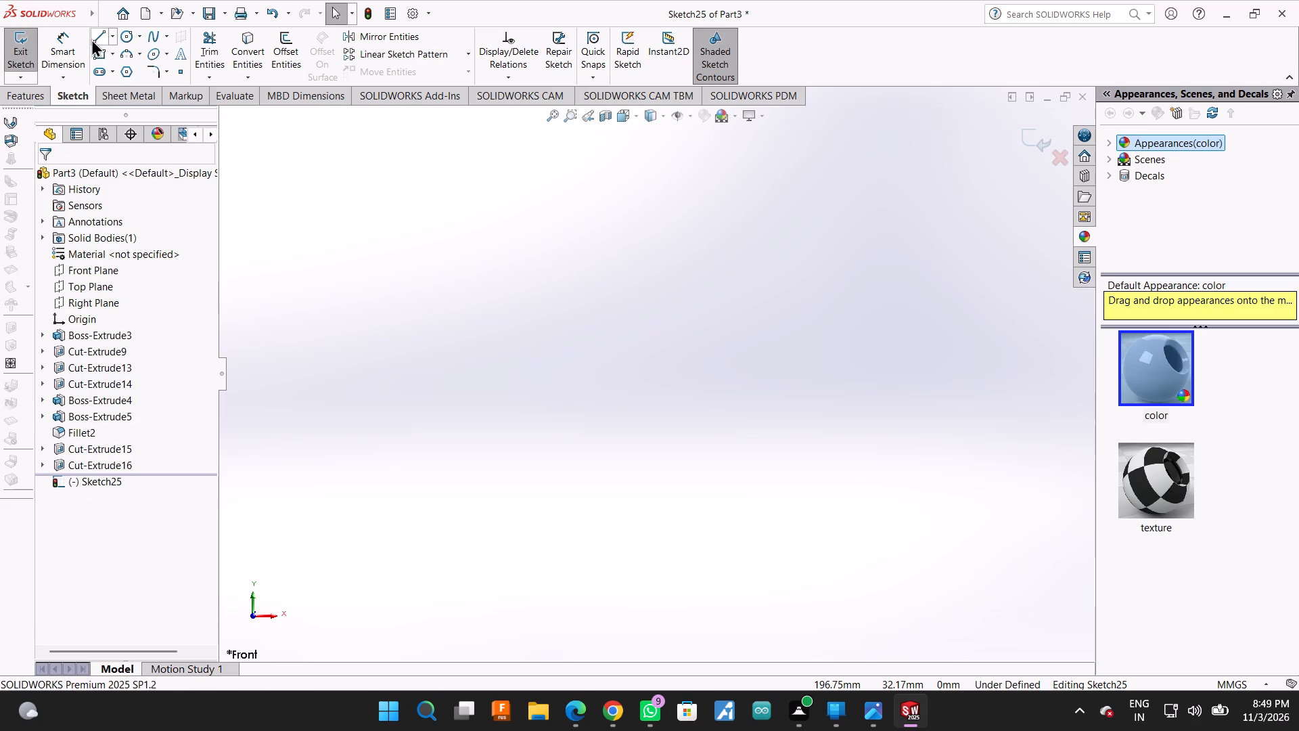
Start an inward rectangular line spiral beside the block: a vertical line down, about 779 mm across, 387 mm up and 764 mm back.
click(91, 39)
scroll(765, 345, up, 1)
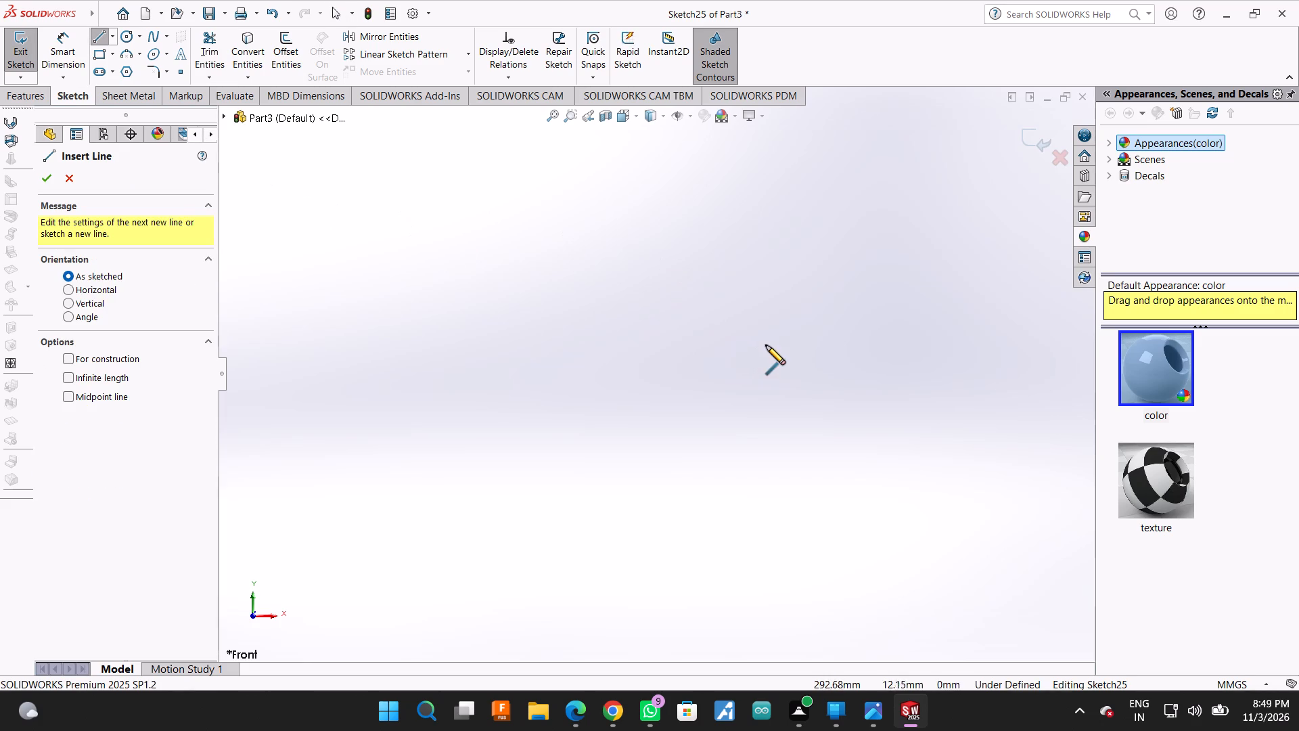
scroll(766, 345, up, 5)
scroll(549, 345, up, 5)
scroll(548, 345, down, 2)
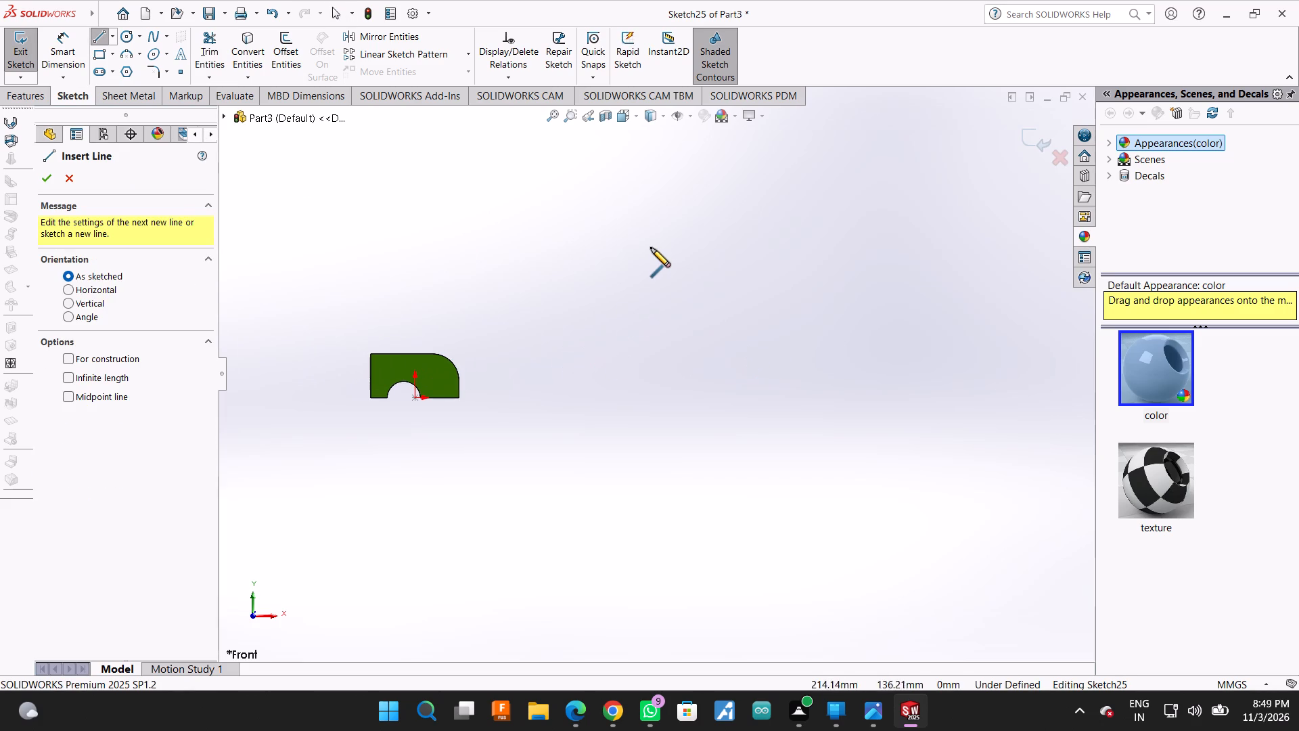
click(641, 262)
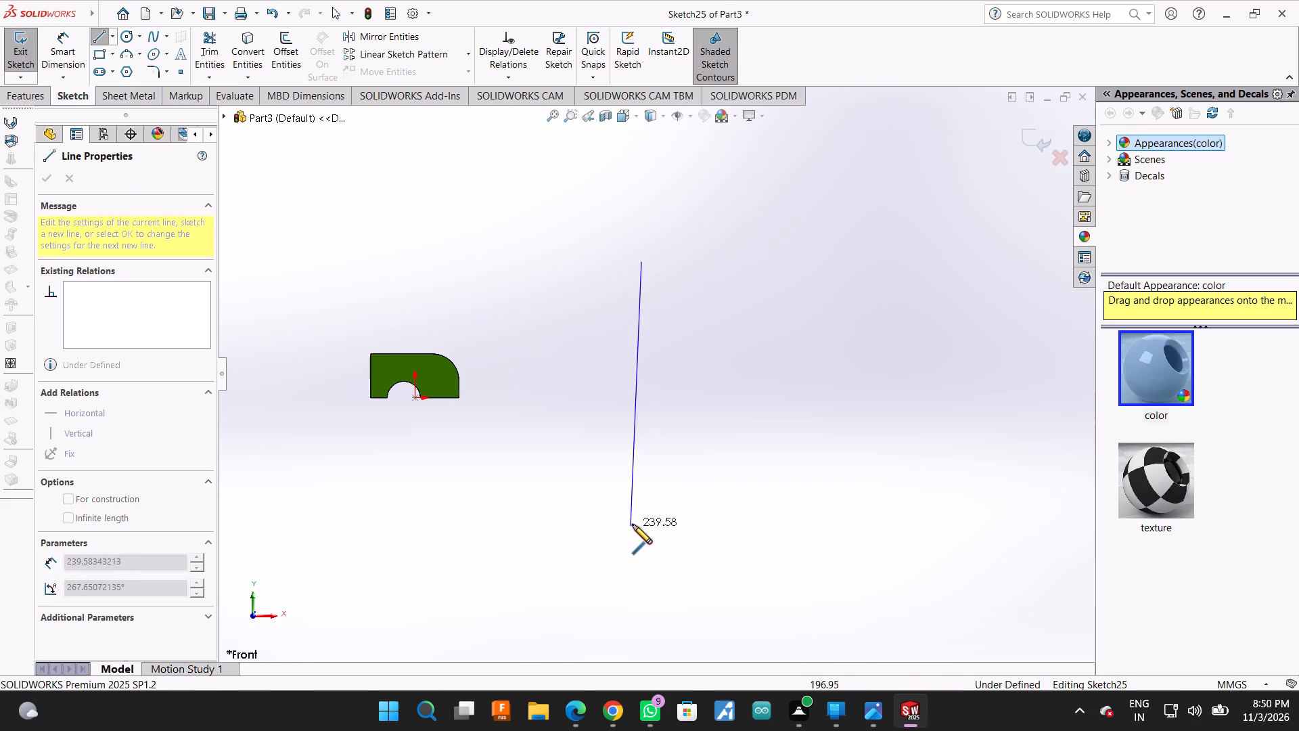
scroll(641, 528, up, 2)
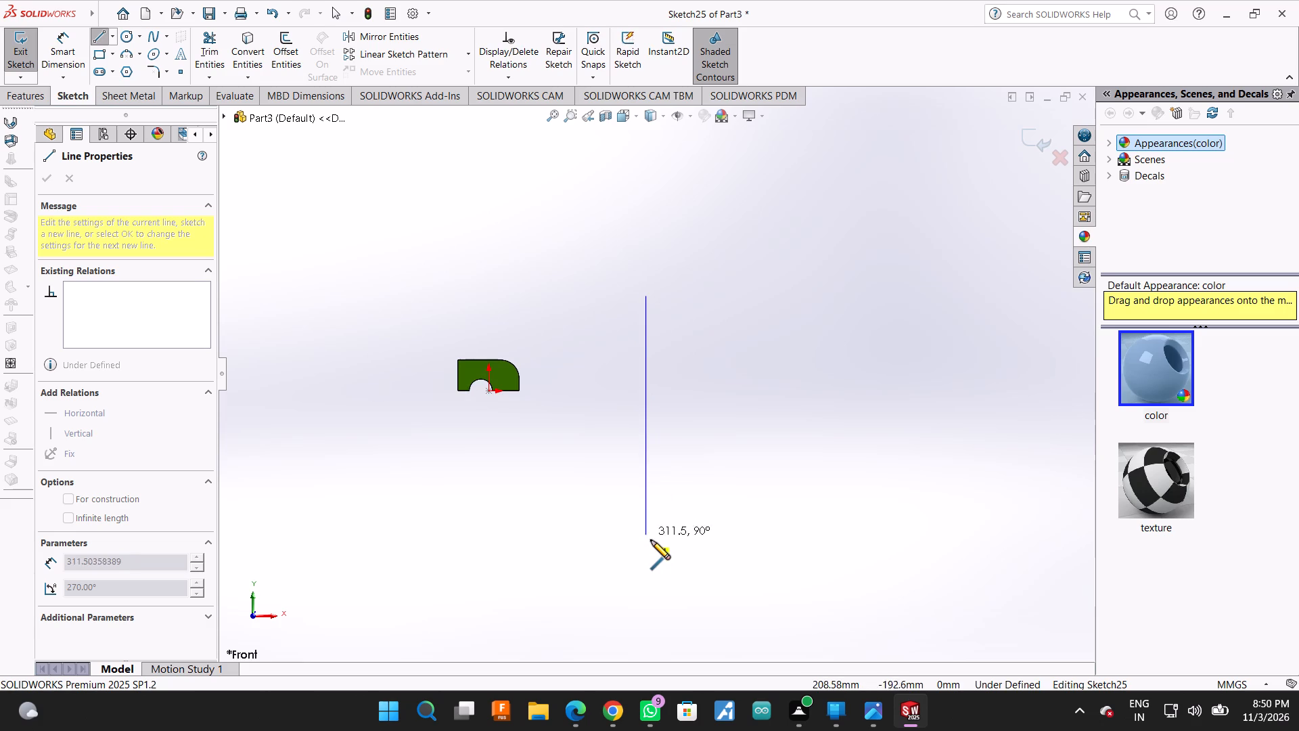
click(646, 602)
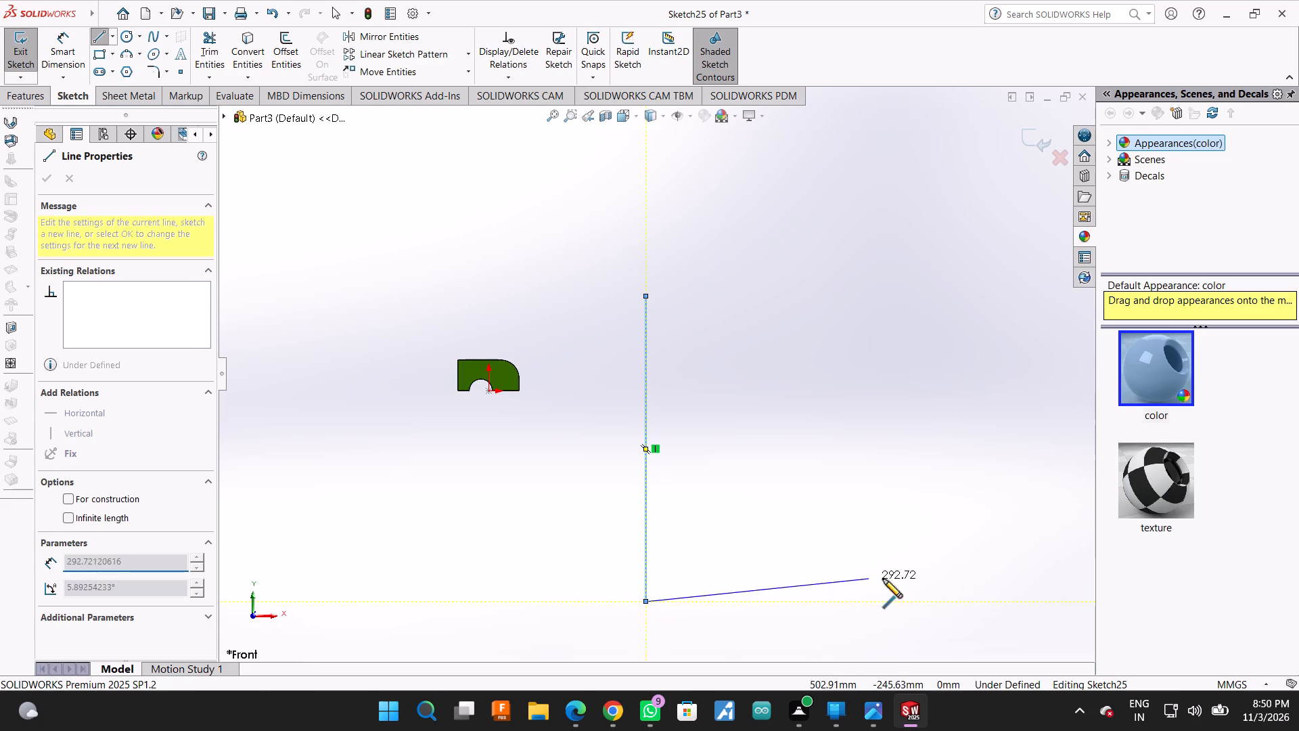
scroll(966, 607, up, 3)
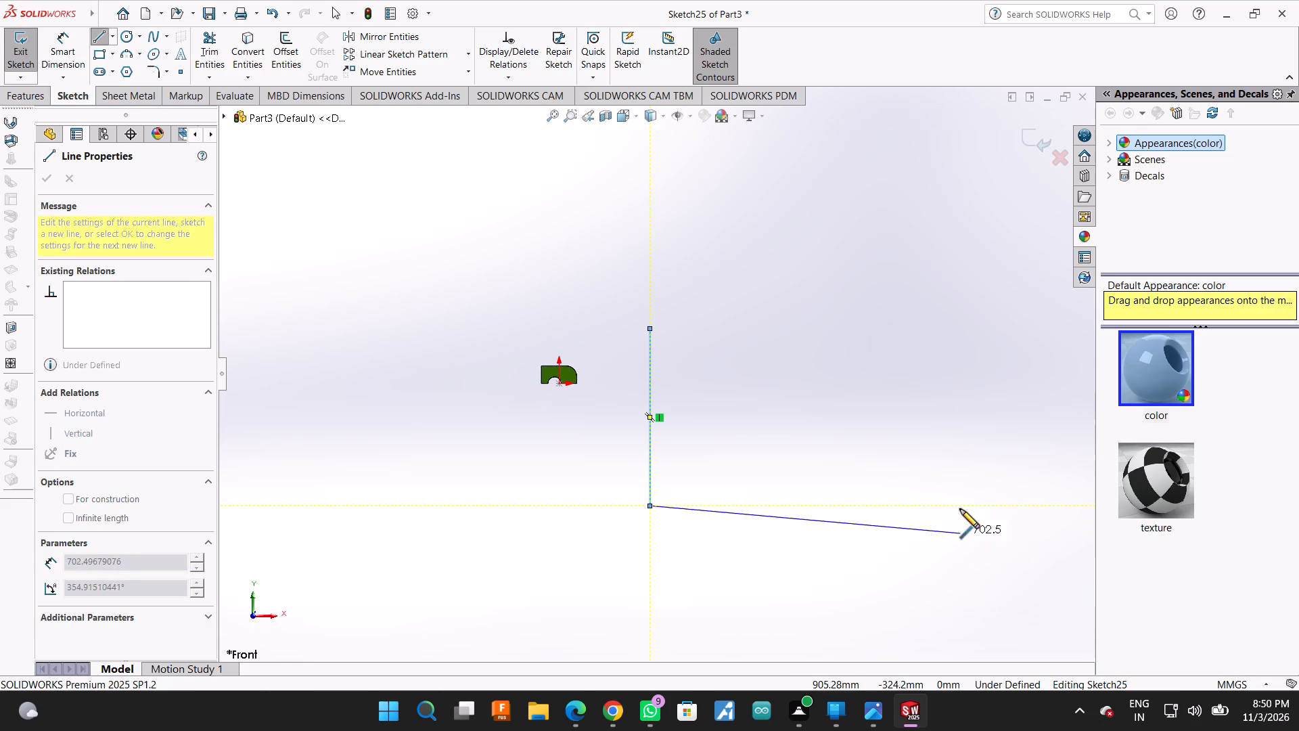
click(995, 504)
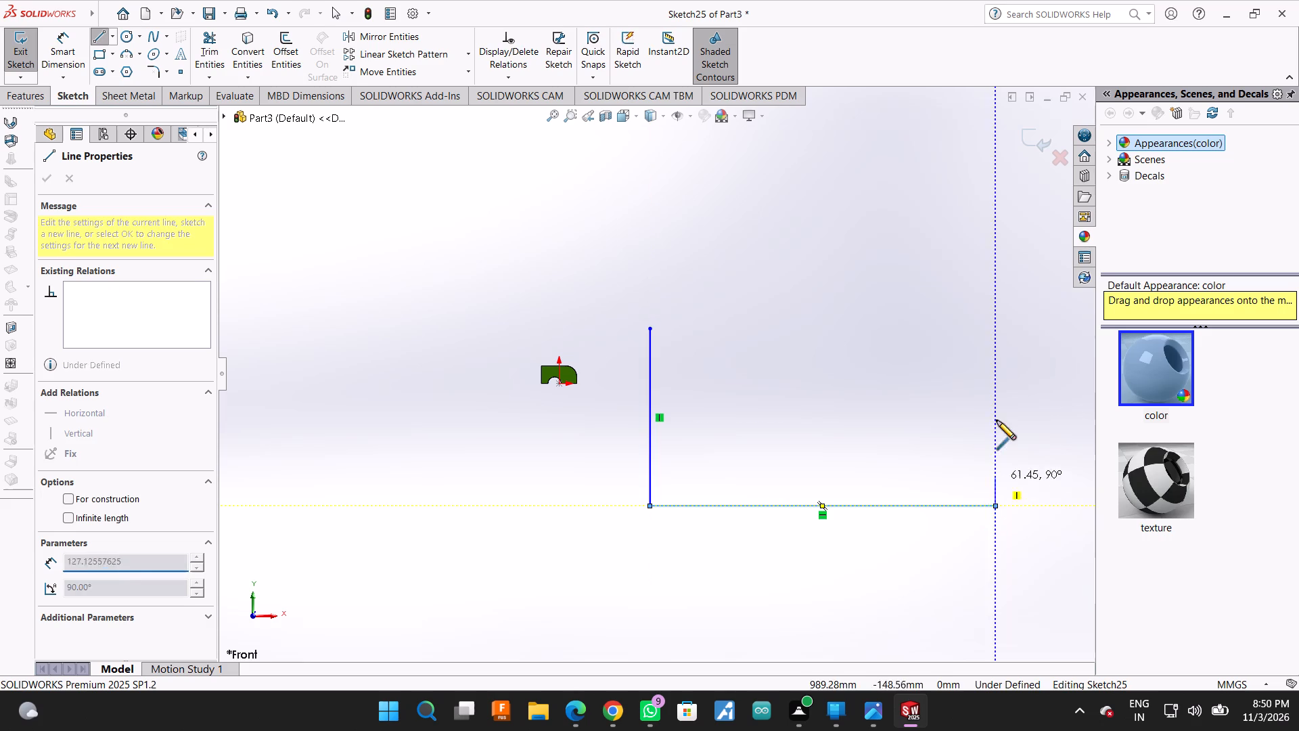
scroll(986, 345, down, 1)
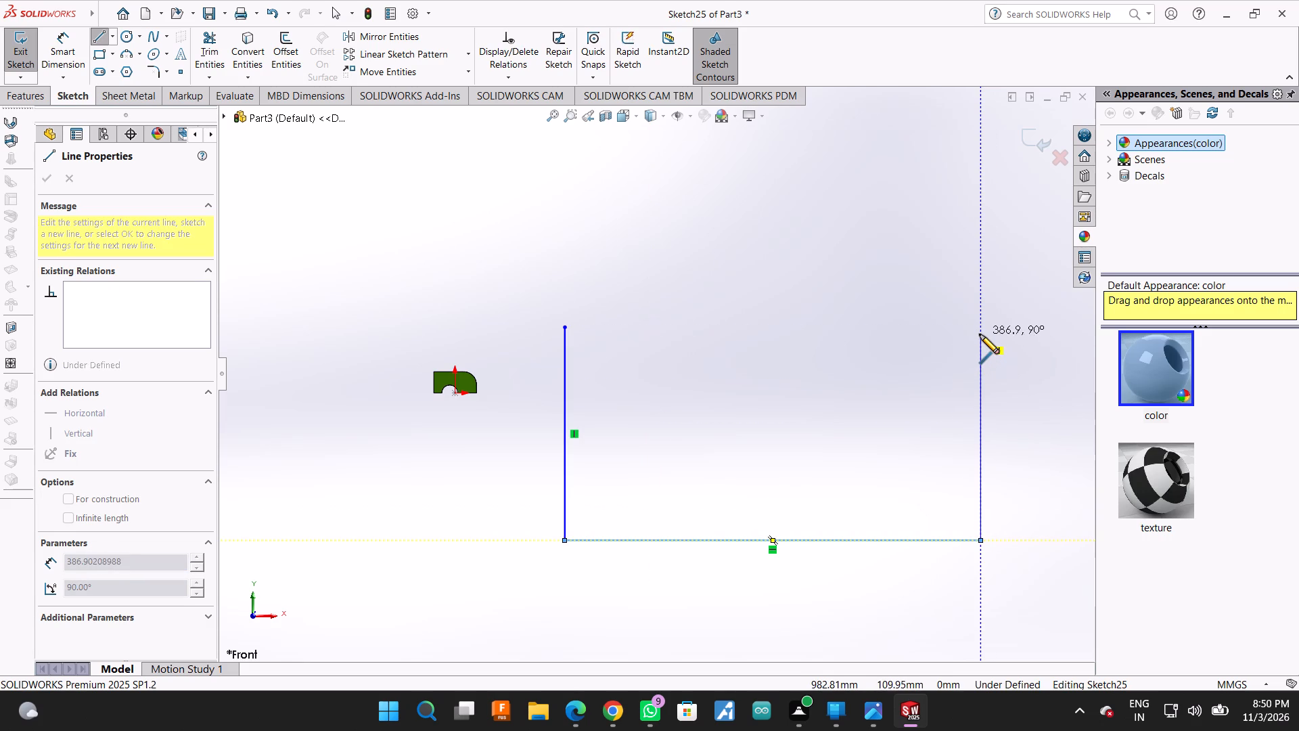
click(980, 334)
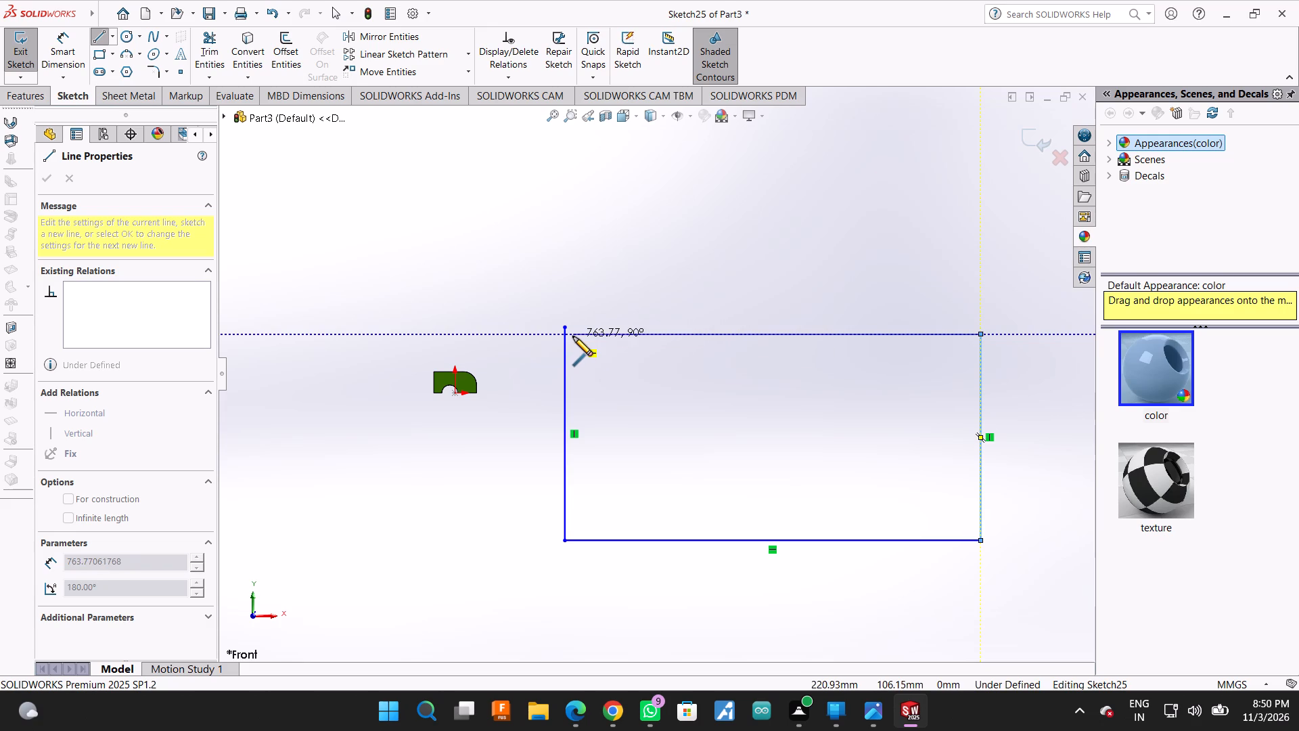
click(572, 336)
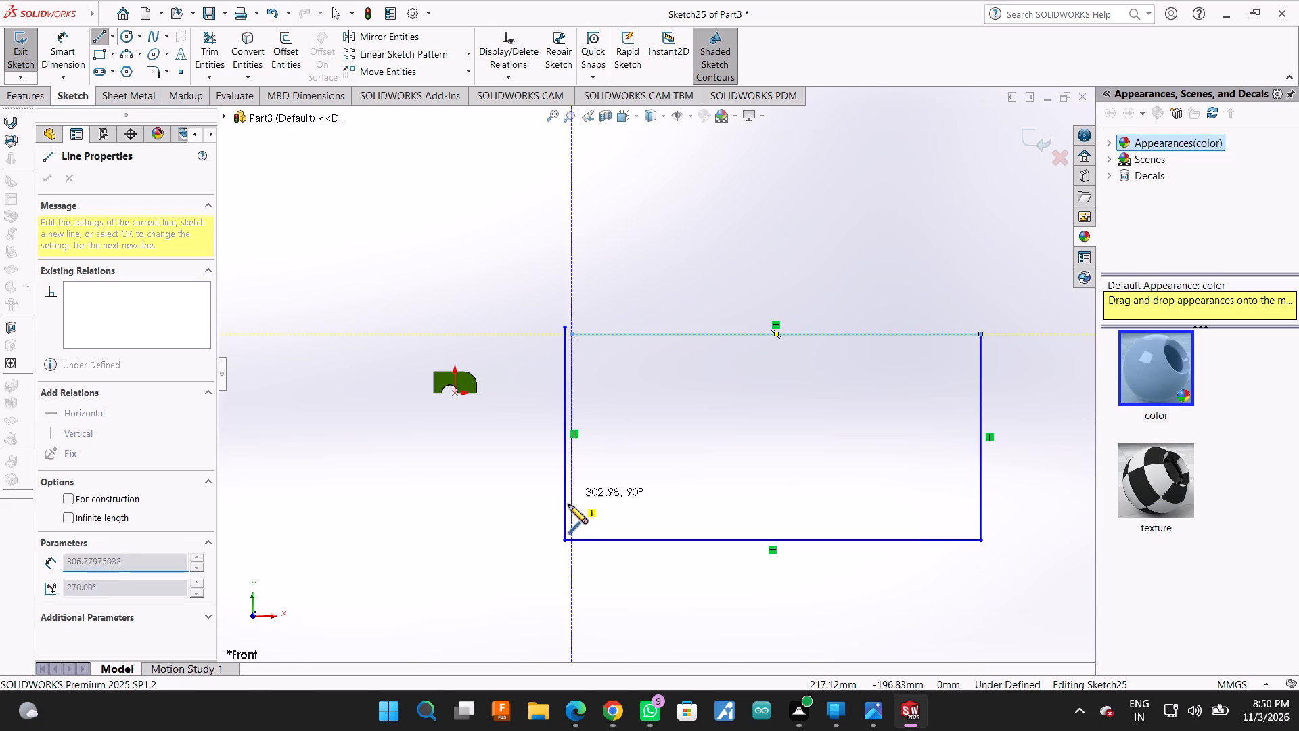
Draw the spiral's second turn just inside the first, with a left line of about 371 mm and an upper line of about 747 mm.
scroll(566, 509, down, 3)
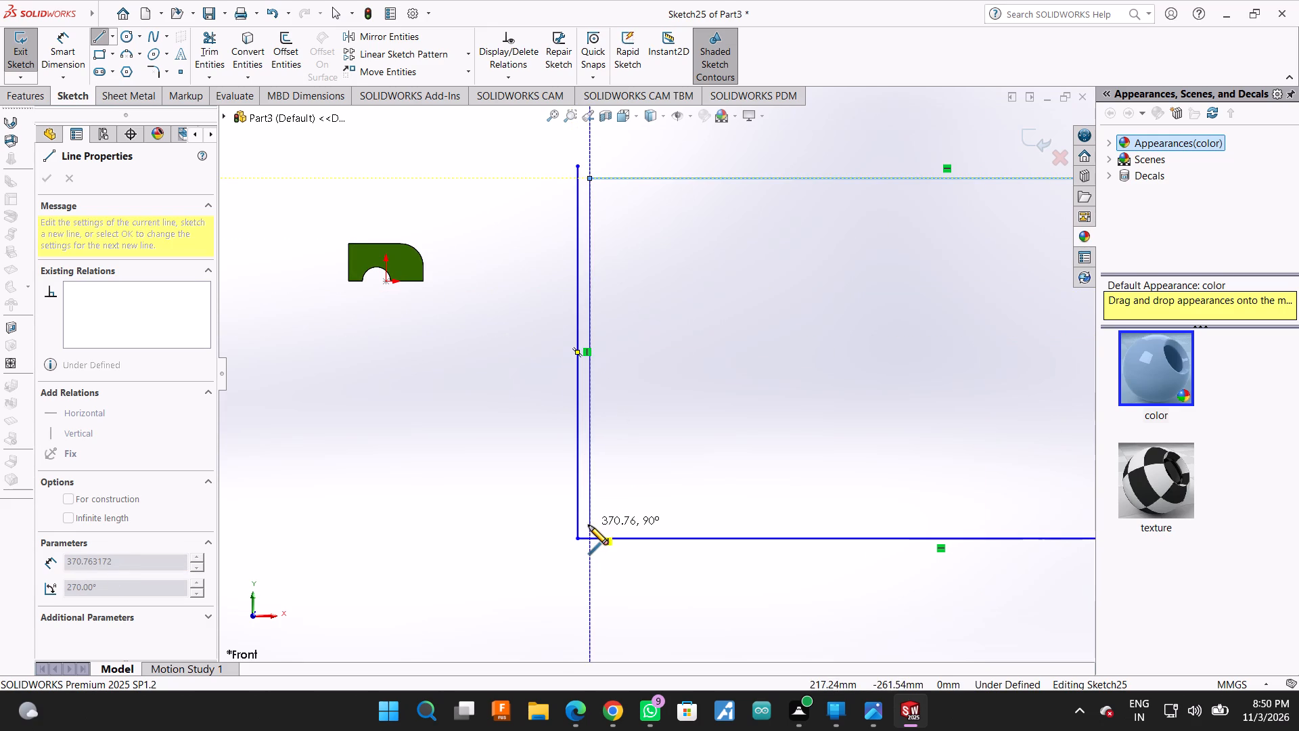
click(589, 525)
scroll(606, 516, up, 6)
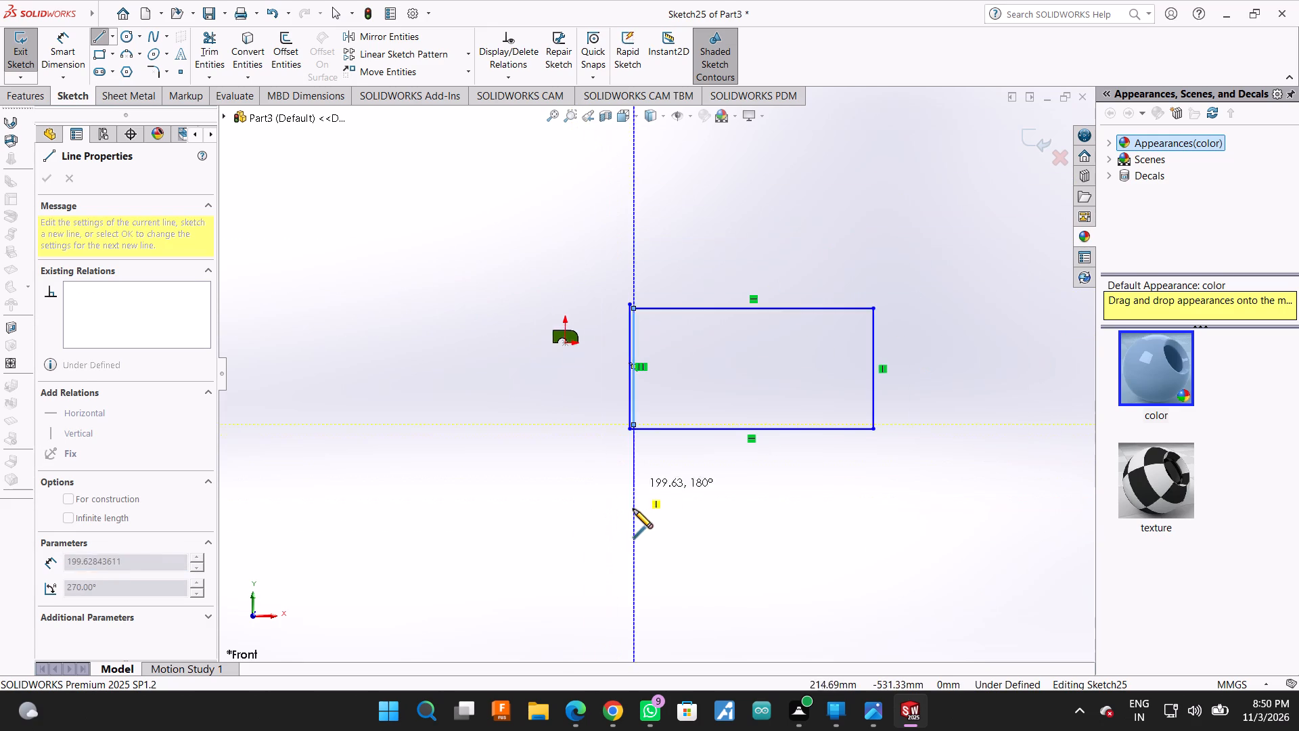
scroll(635, 507, up, 3)
scroll(775, 395, down, 6)
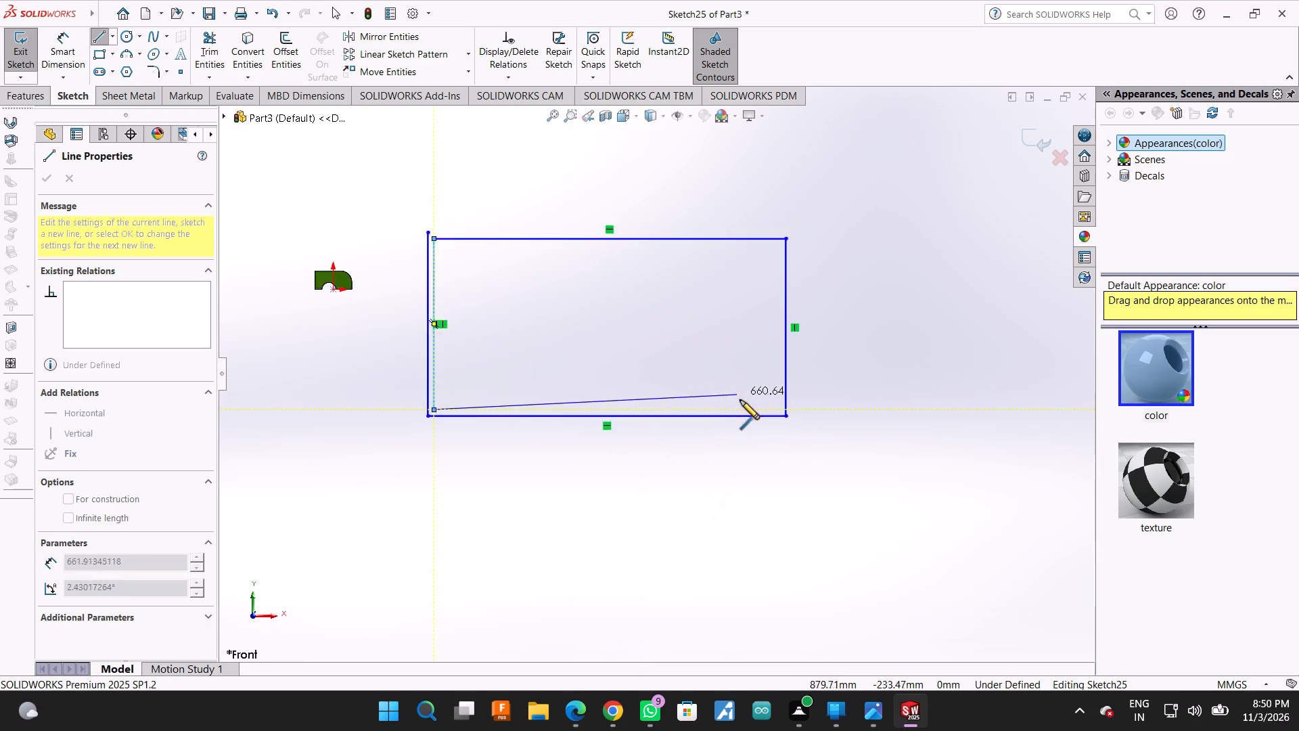
click(785, 407)
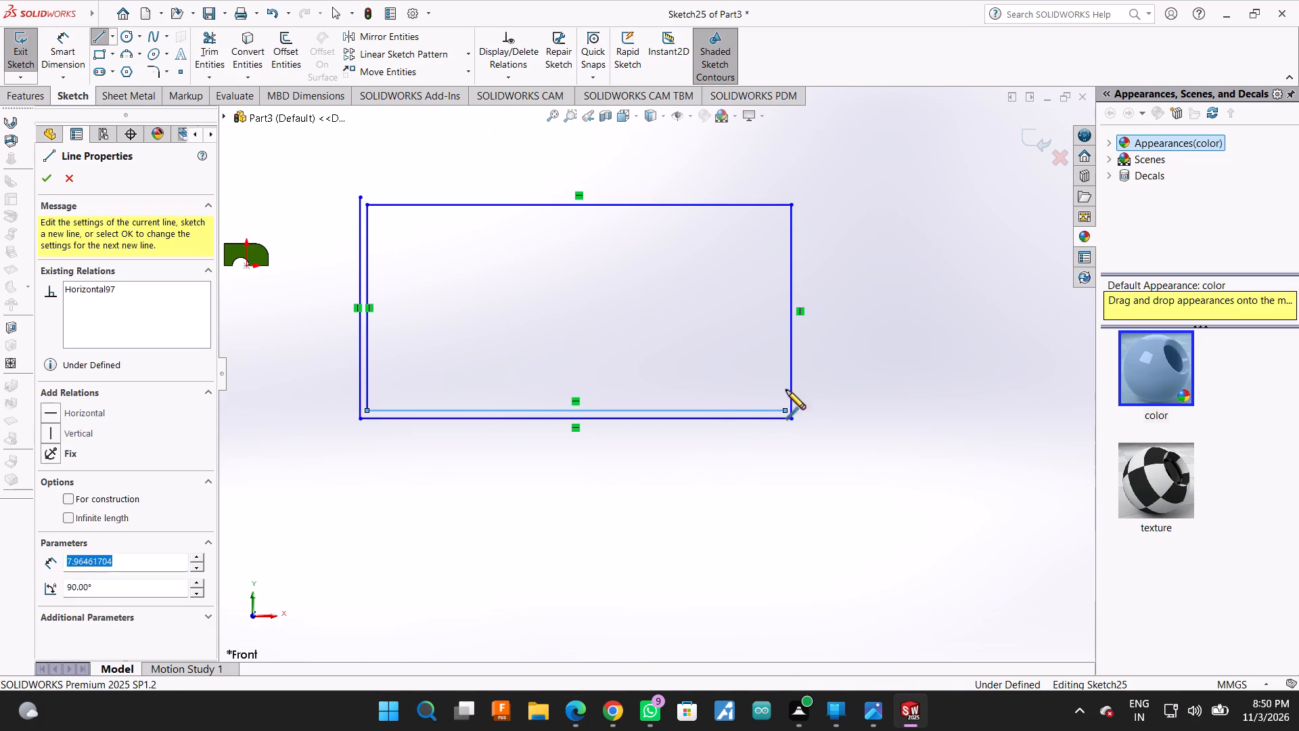
click(786, 213)
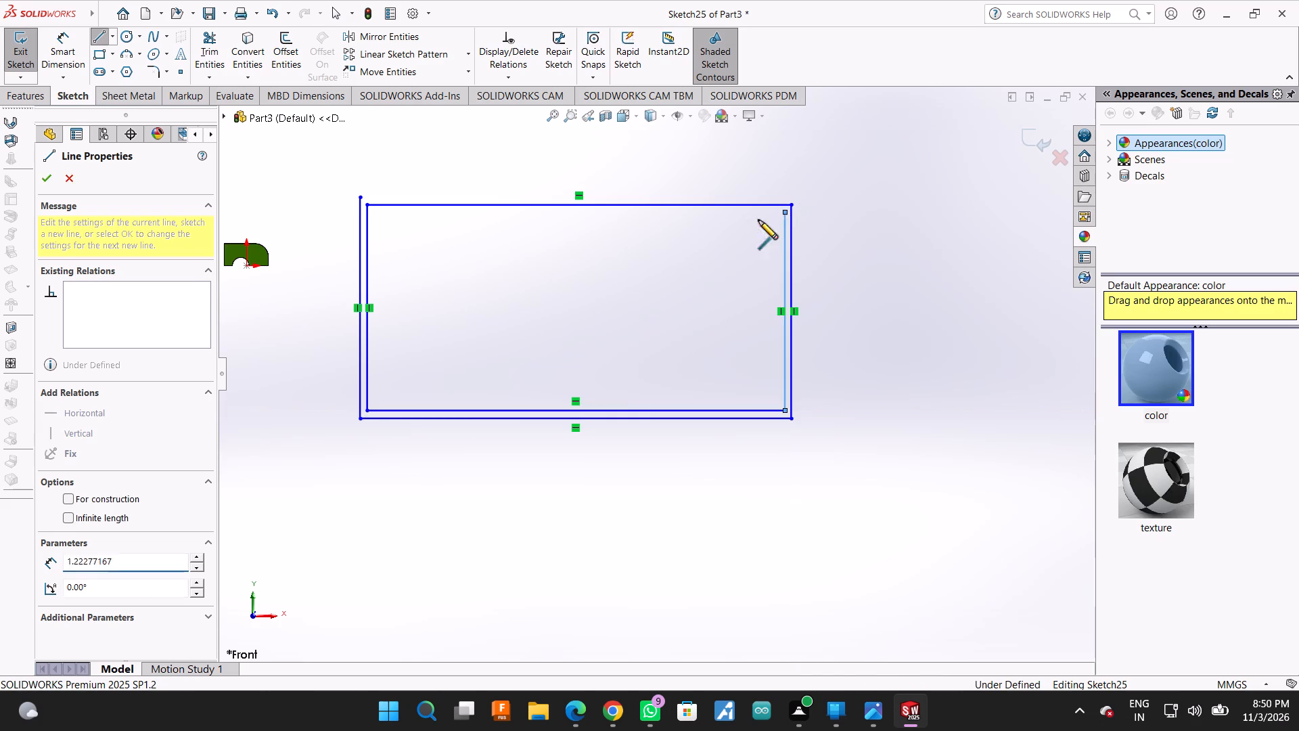
click(371, 211)
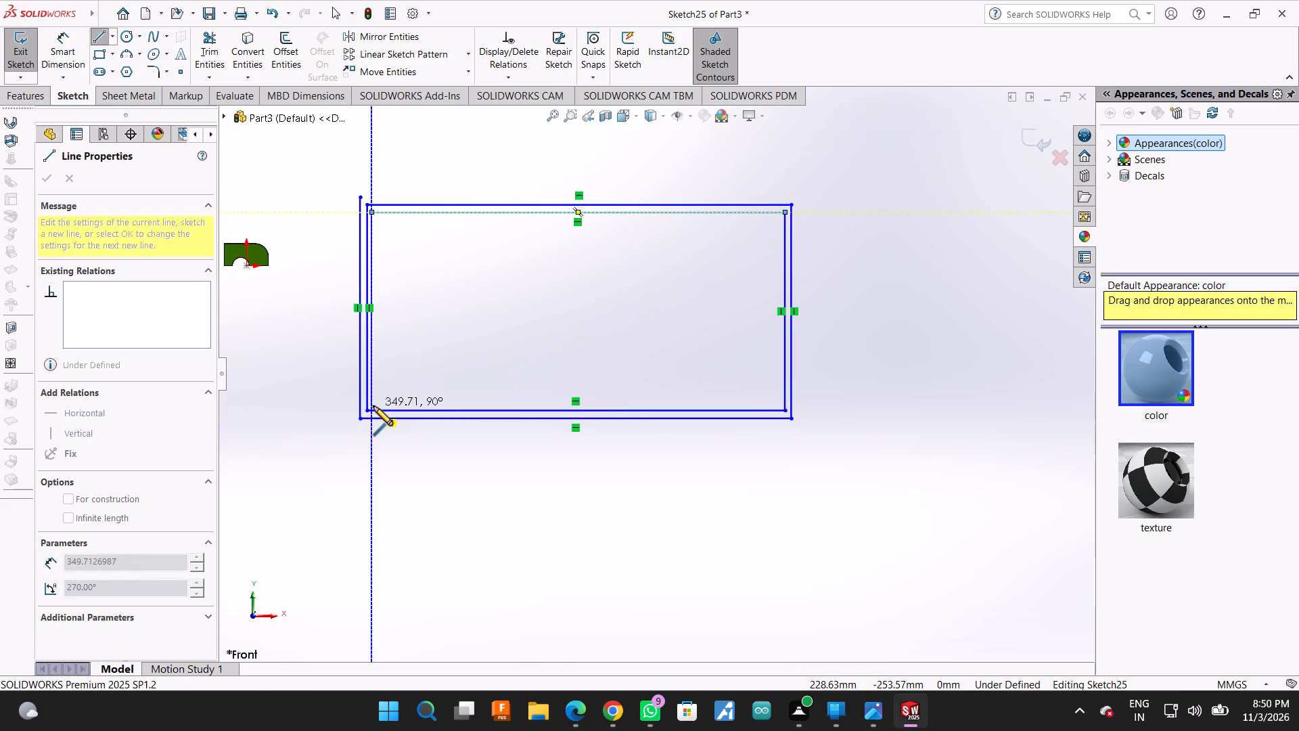
Draw the spiral's third turn just inside the second, adding left, lower, right and upper lines, the lower about 730 mm long.
scroll(373, 405, down, 4)
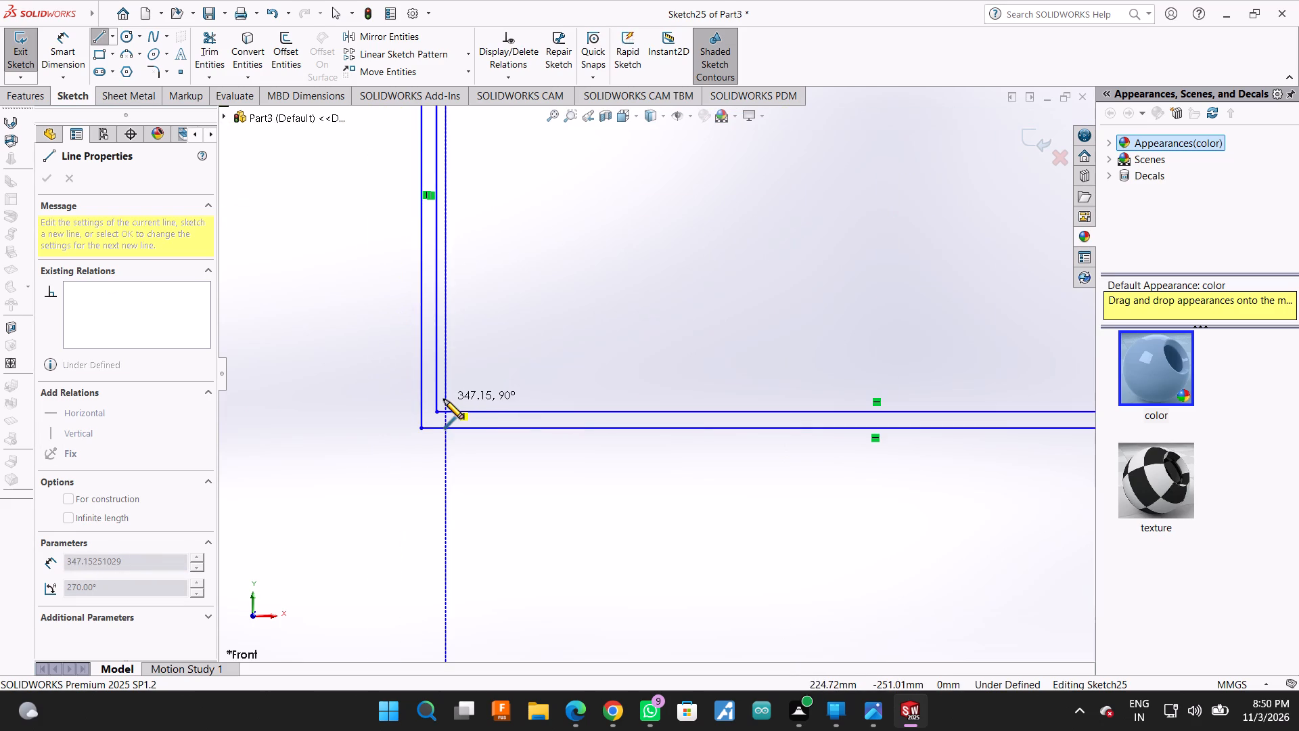
click(444, 393)
scroll(444, 393, up, 5)
scroll(762, 380, down, 3)
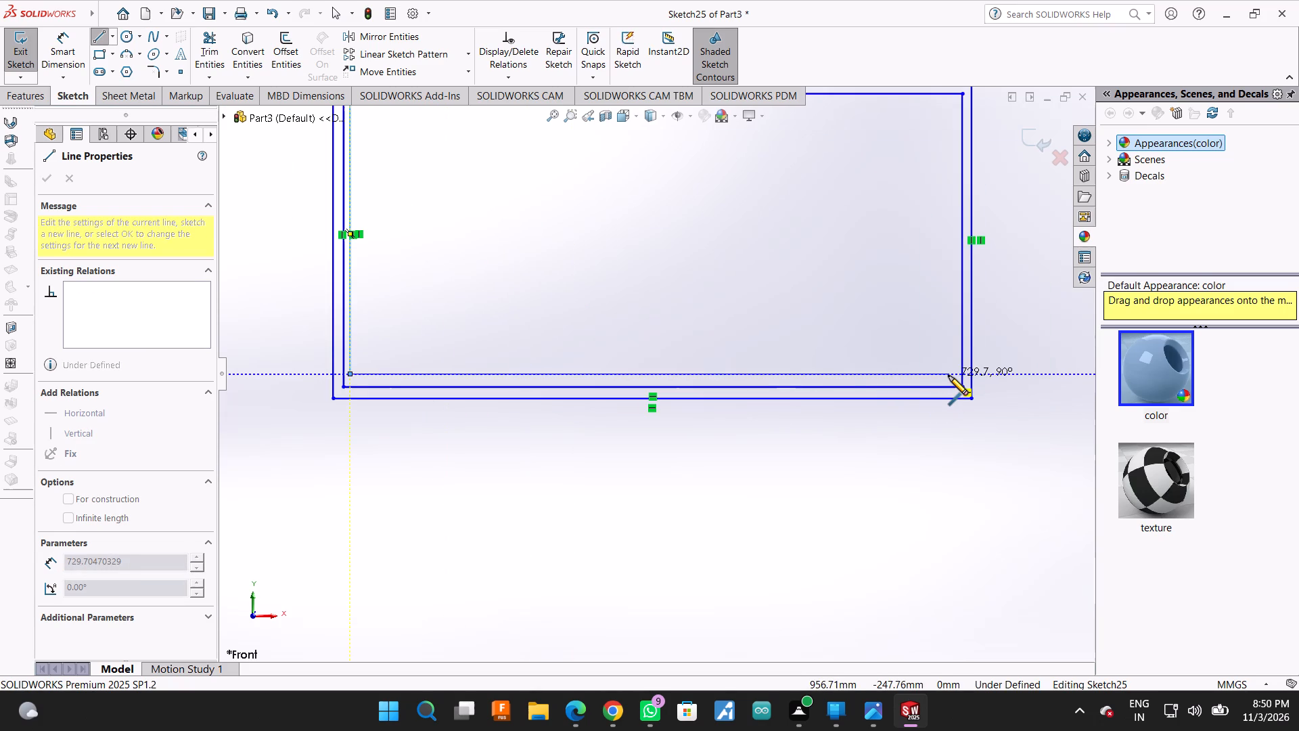
click(951, 375)
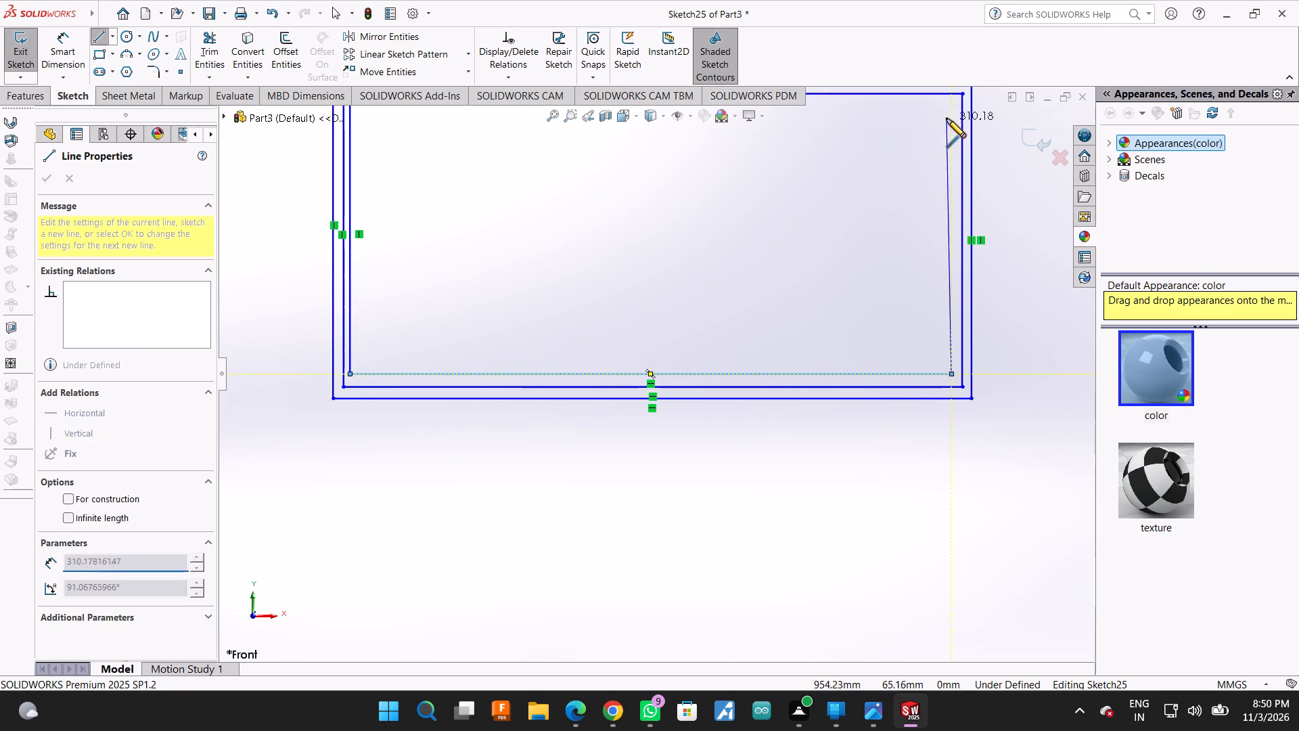
click(951, 108)
scroll(956, 429, up, 2)
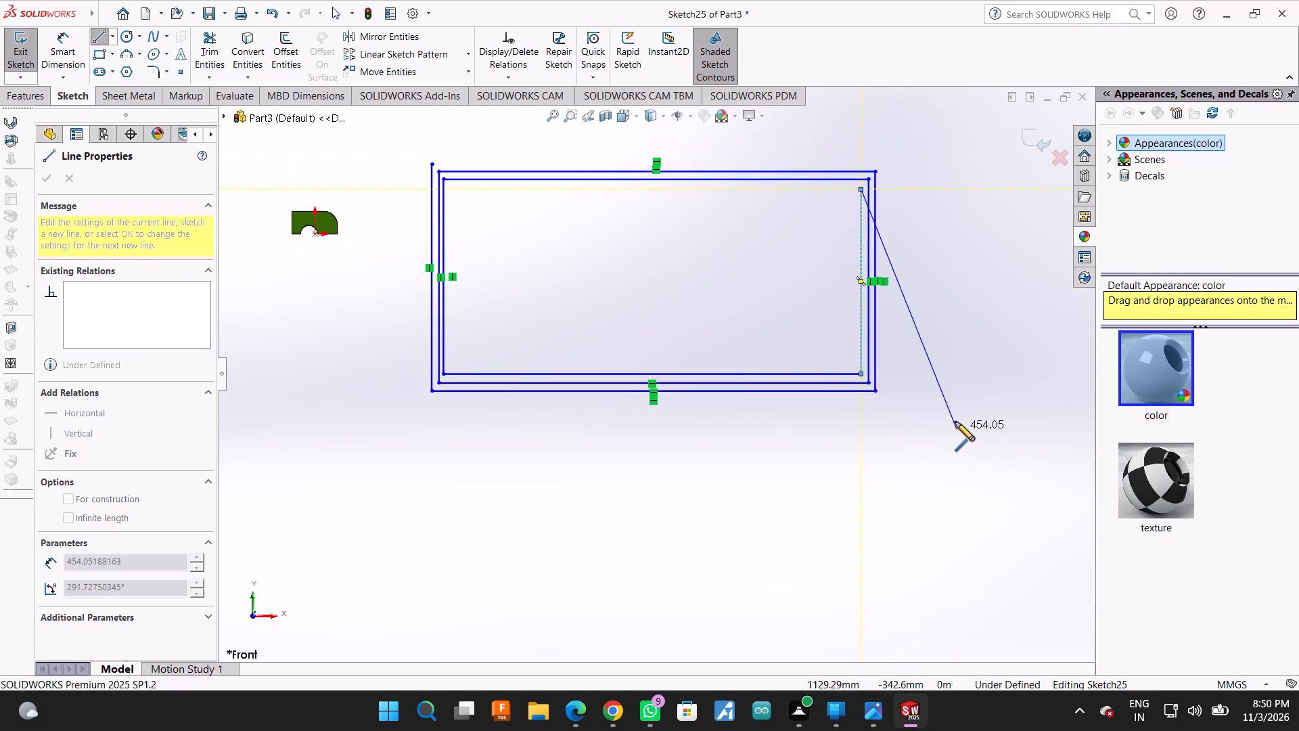
scroll(555, 231, down, 4)
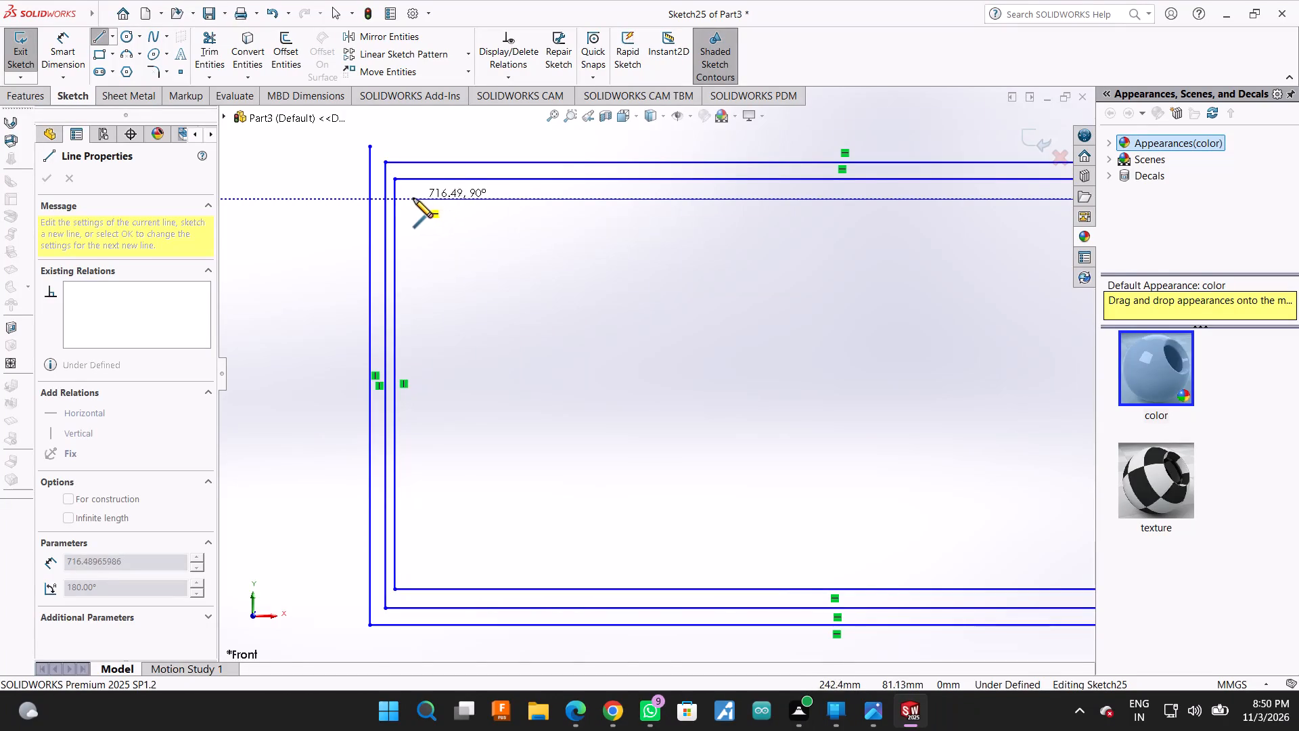
click(406, 202)
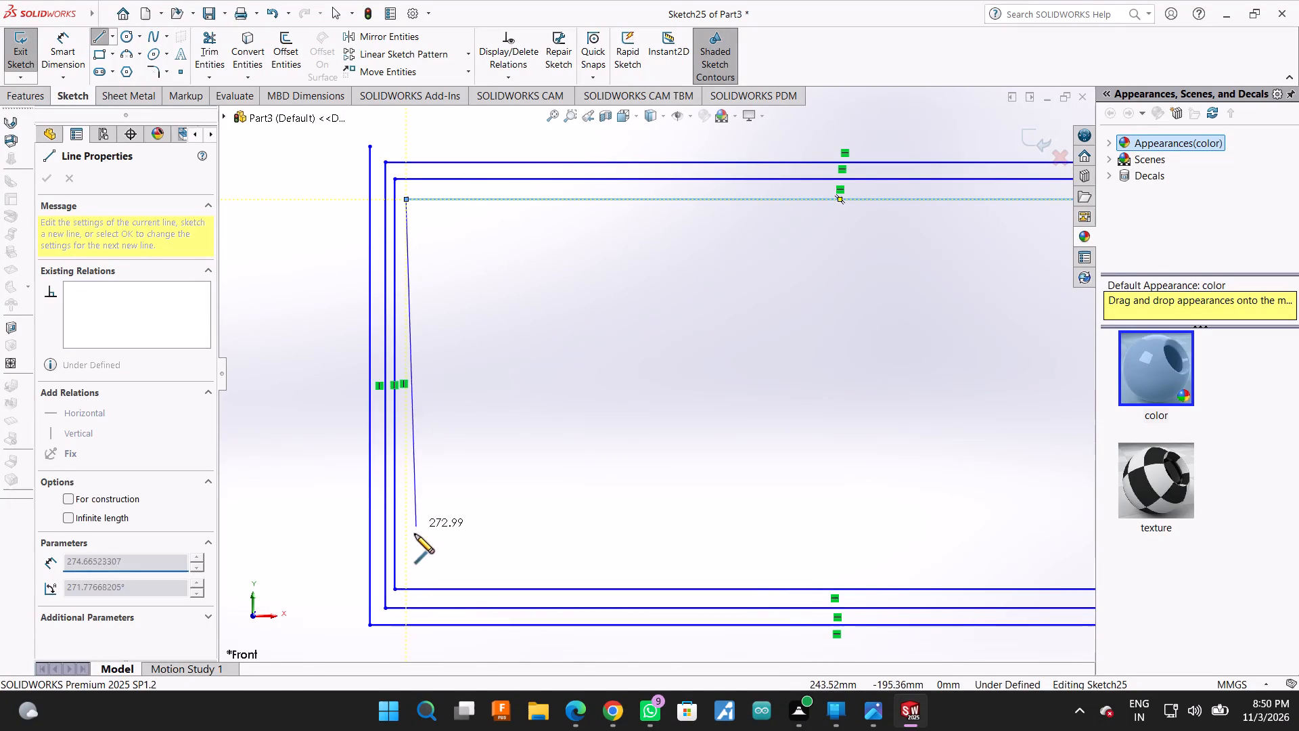
Draw the spiral's fourth turn inside the third, with left, right and upper lines of about 312, 299 and 702 mm.
click(403, 574)
scroll(403, 572, up, 3)
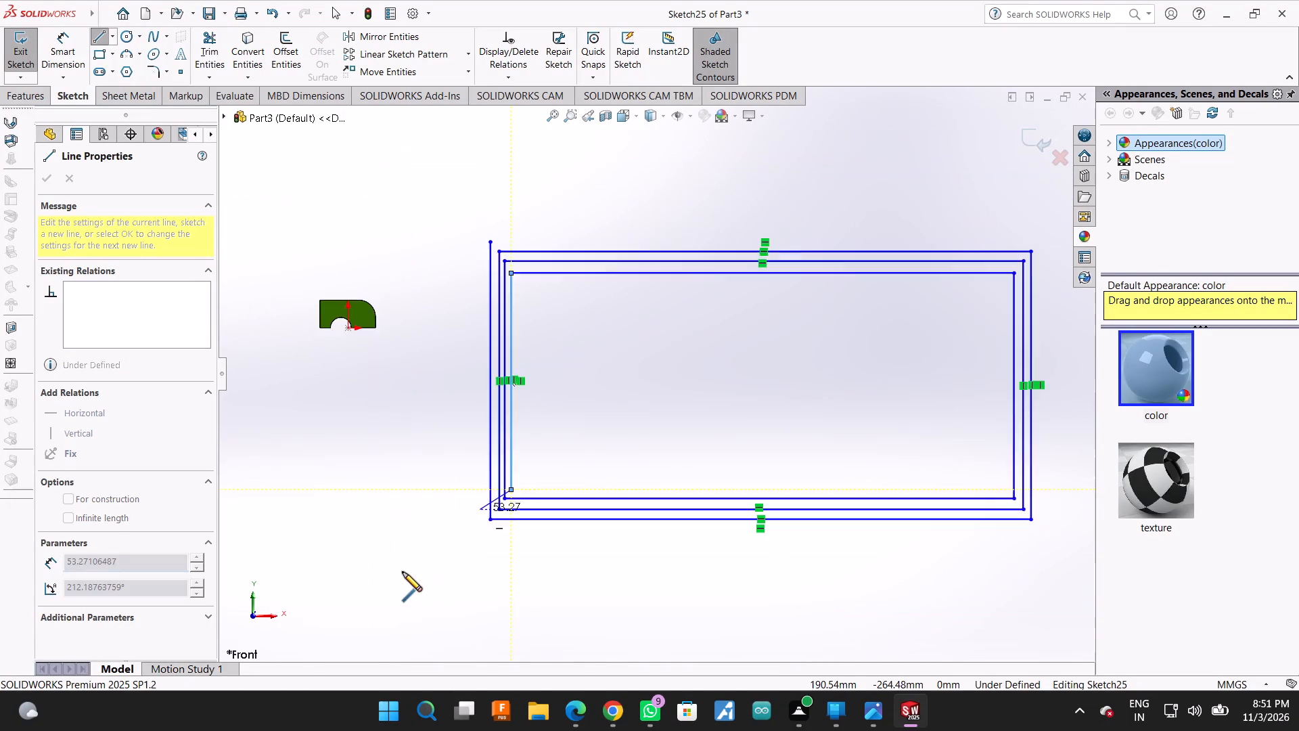
scroll(403, 572, up, 3)
scroll(771, 437, down, 5)
scroll(827, 447, down, 1)
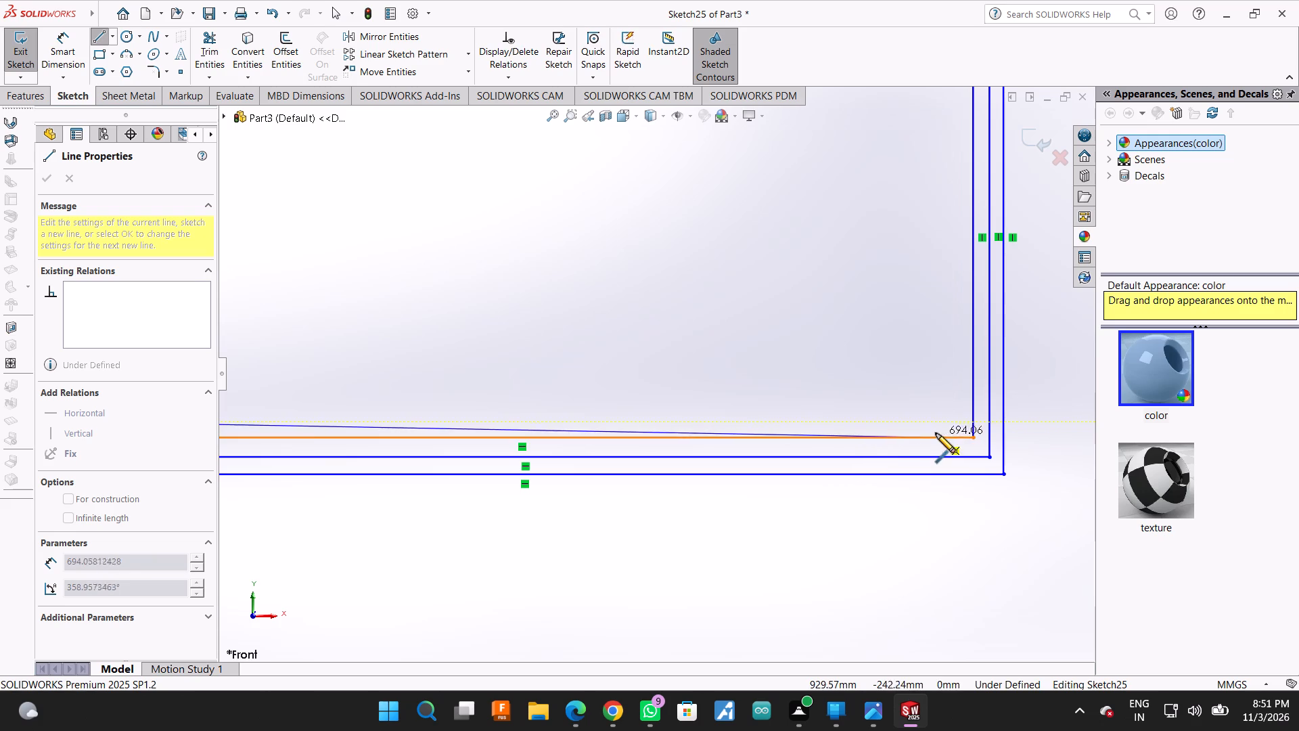
click(956, 422)
scroll(957, 489, up, 3)
scroll(847, 160, down, 4)
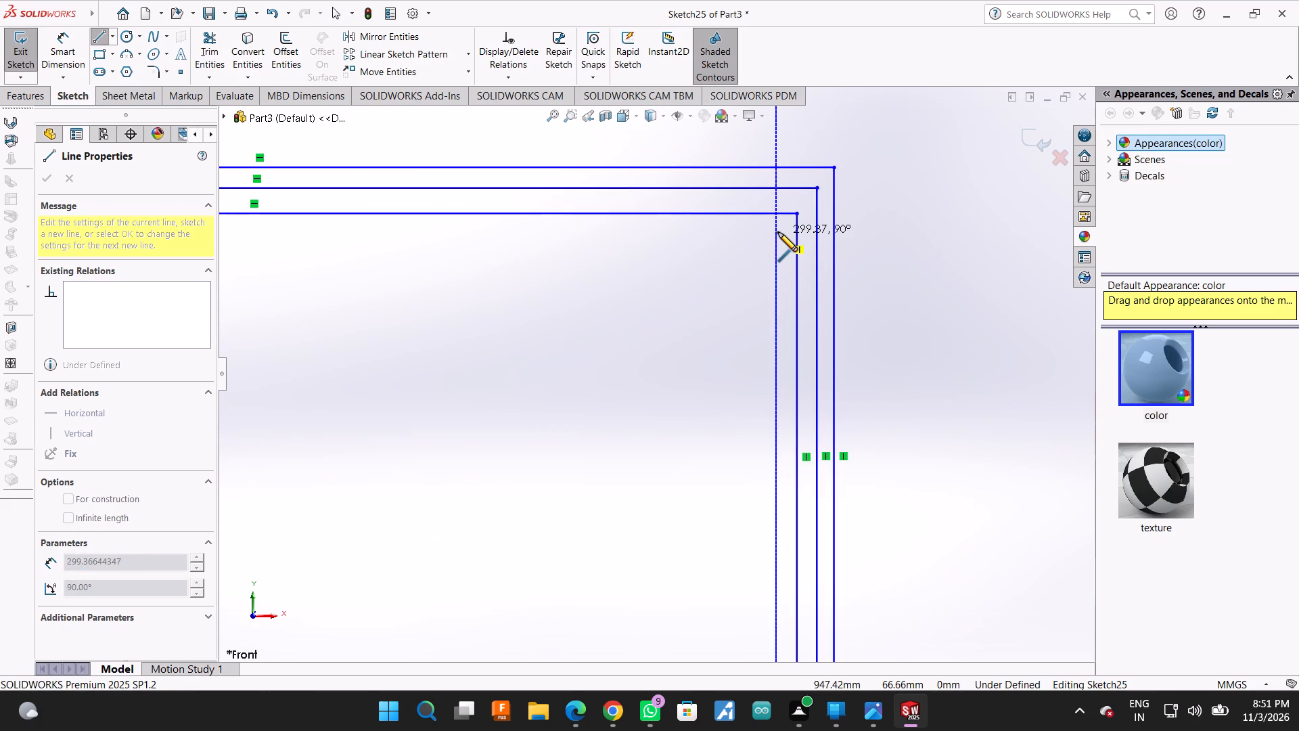
click(778, 232)
scroll(781, 245, up, 6)
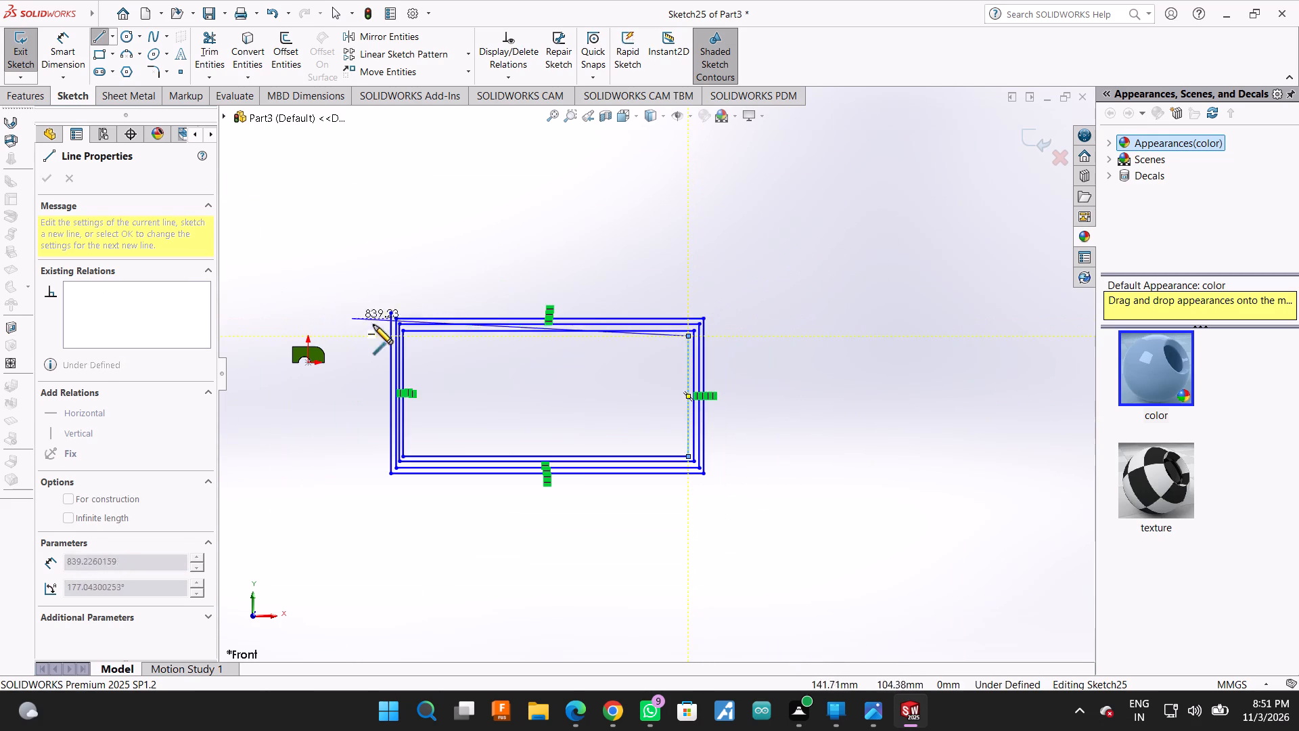
scroll(392, 334, down, 7)
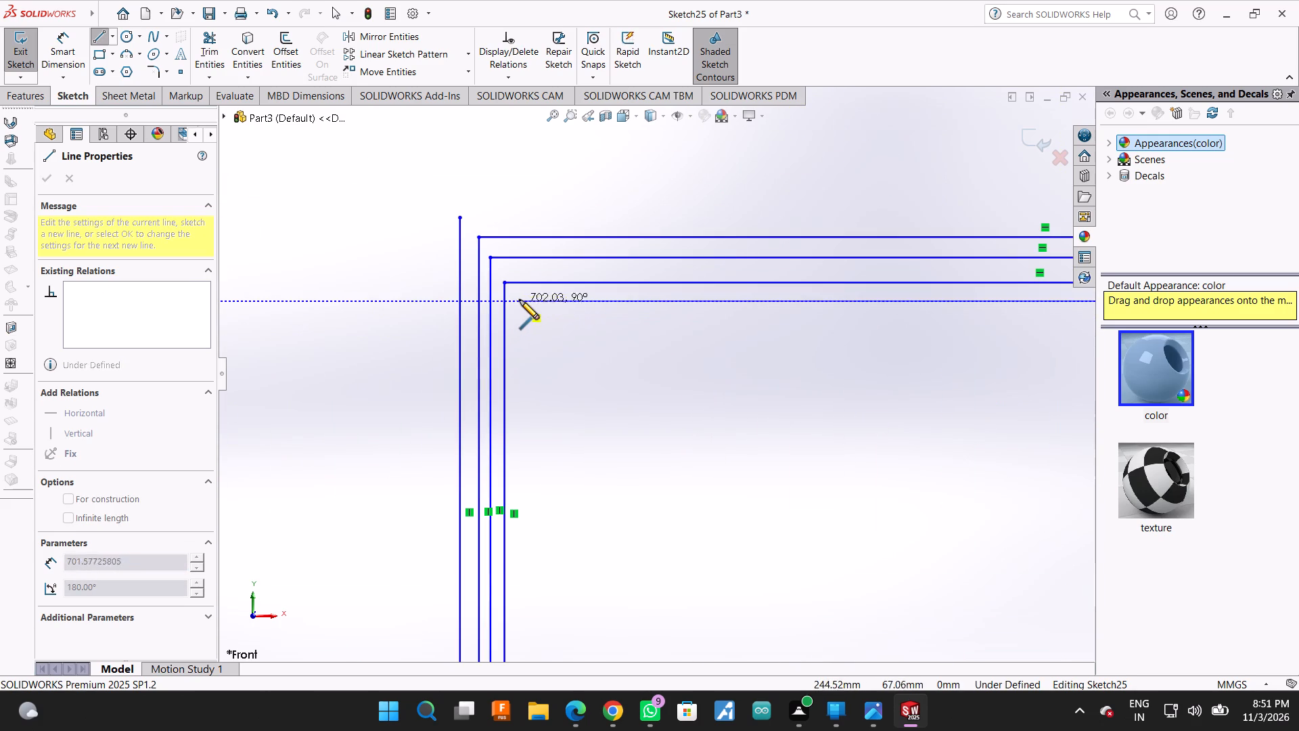
click(522, 299)
Draw the spiral's fifth turn inside the fourth, with left, lower and right lines of about 285, 686 and 266 mm, plus the upper line.
scroll(526, 325, up, 3)
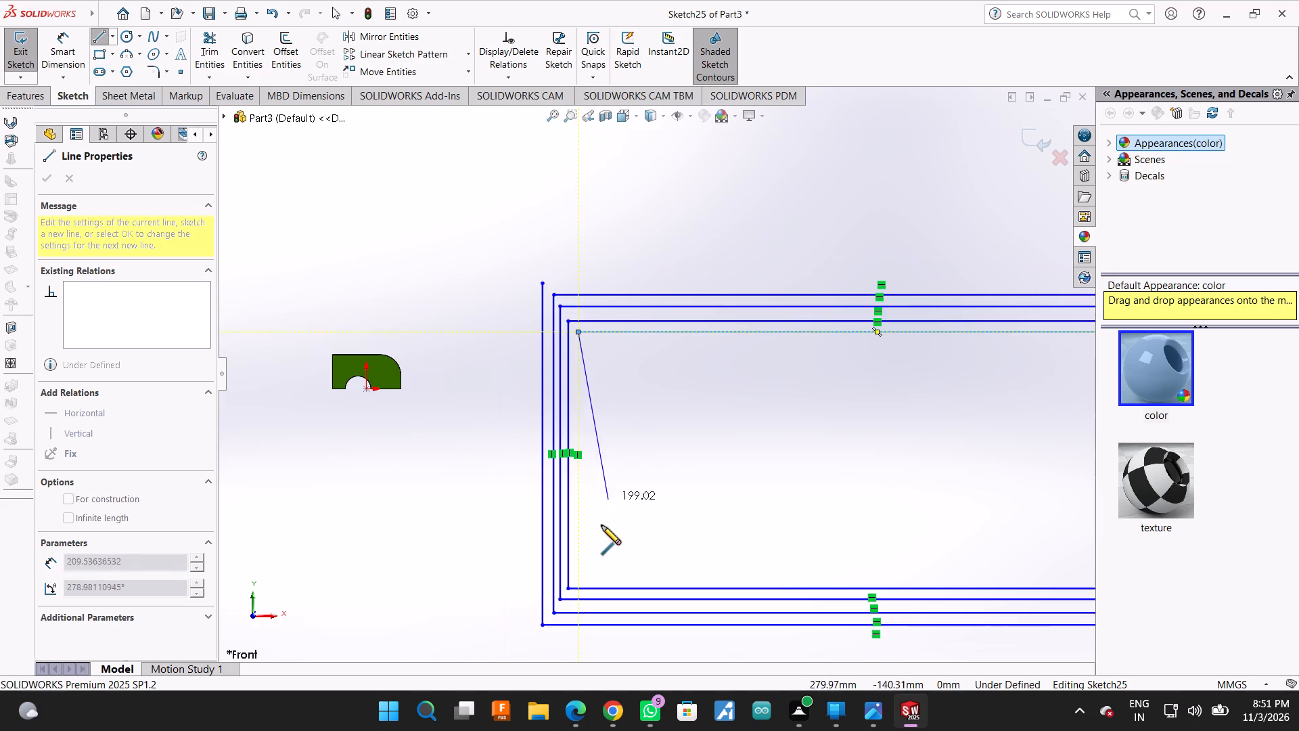
scroll(598, 537, down, 1)
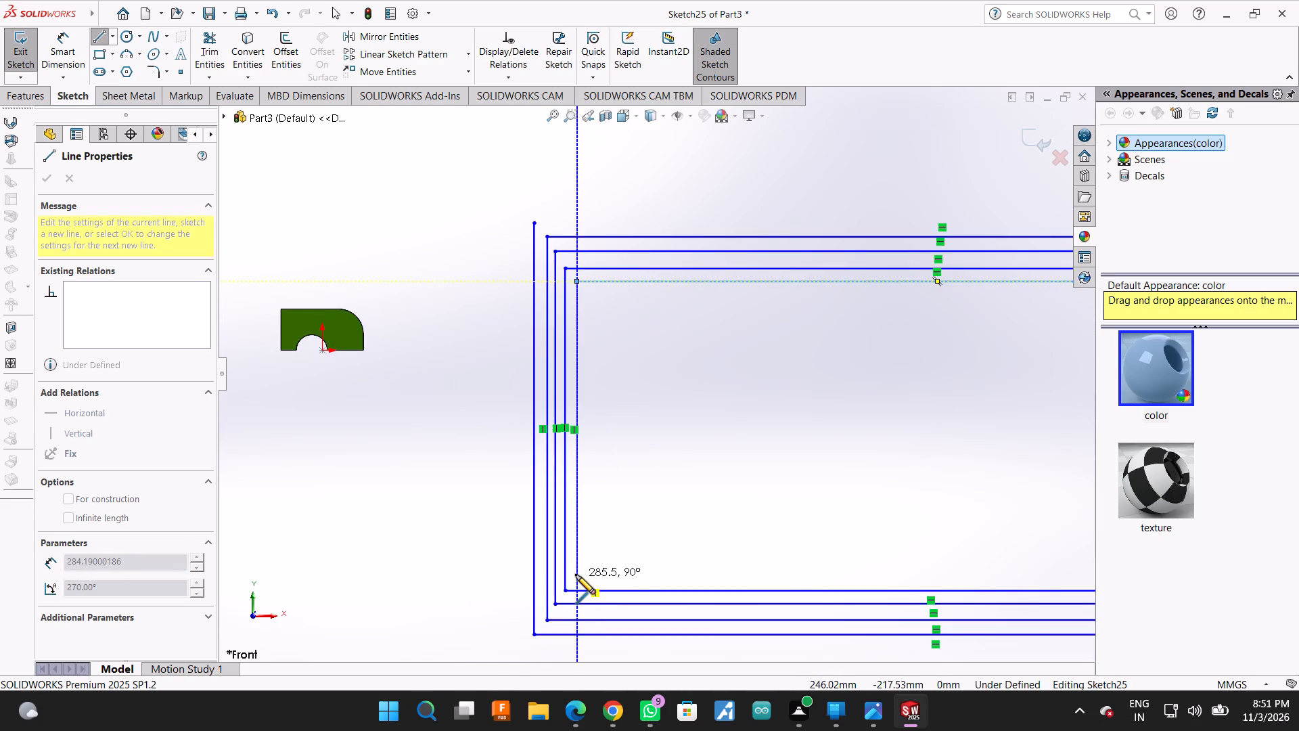
click(576, 575)
scroll(712, 581, up, 3)
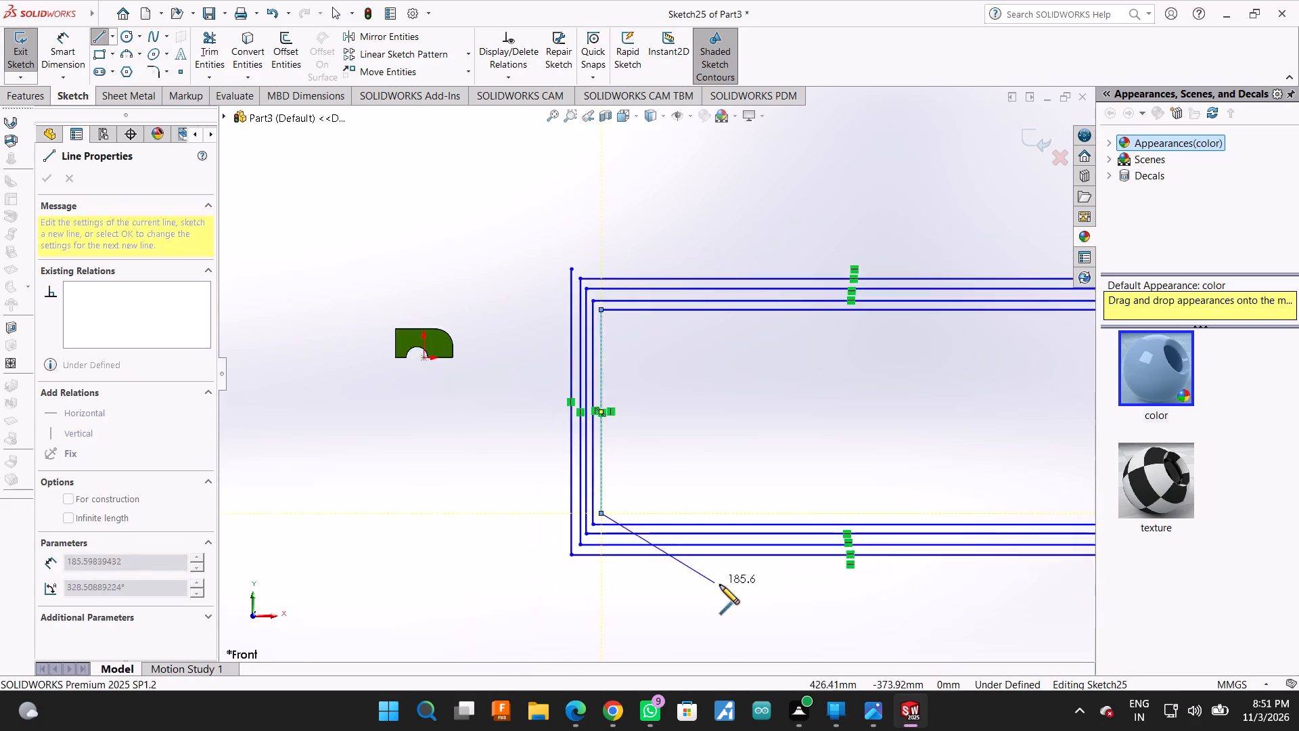
scroll(783, 527, up, 1)
scroll(847, 485, down, 1)
scroll(959, 464, down, 2)
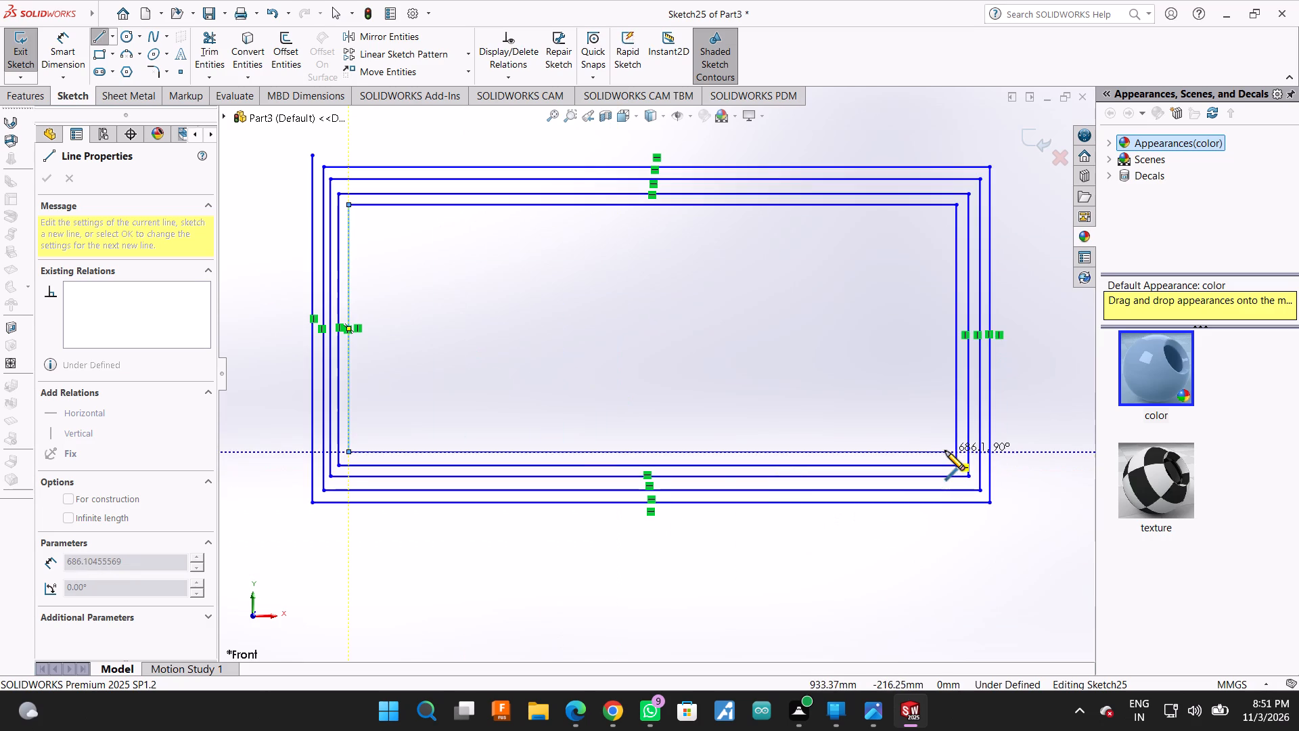
click(941, 453)
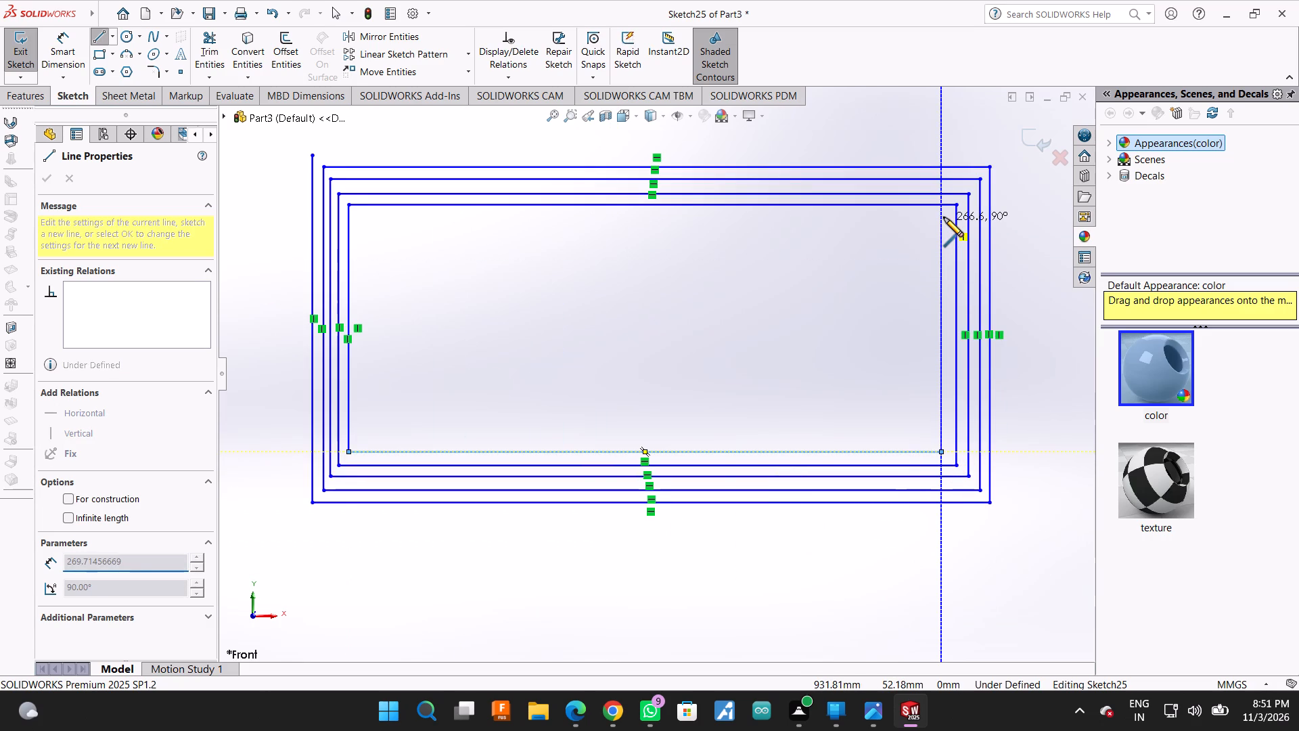
click(944, 217)
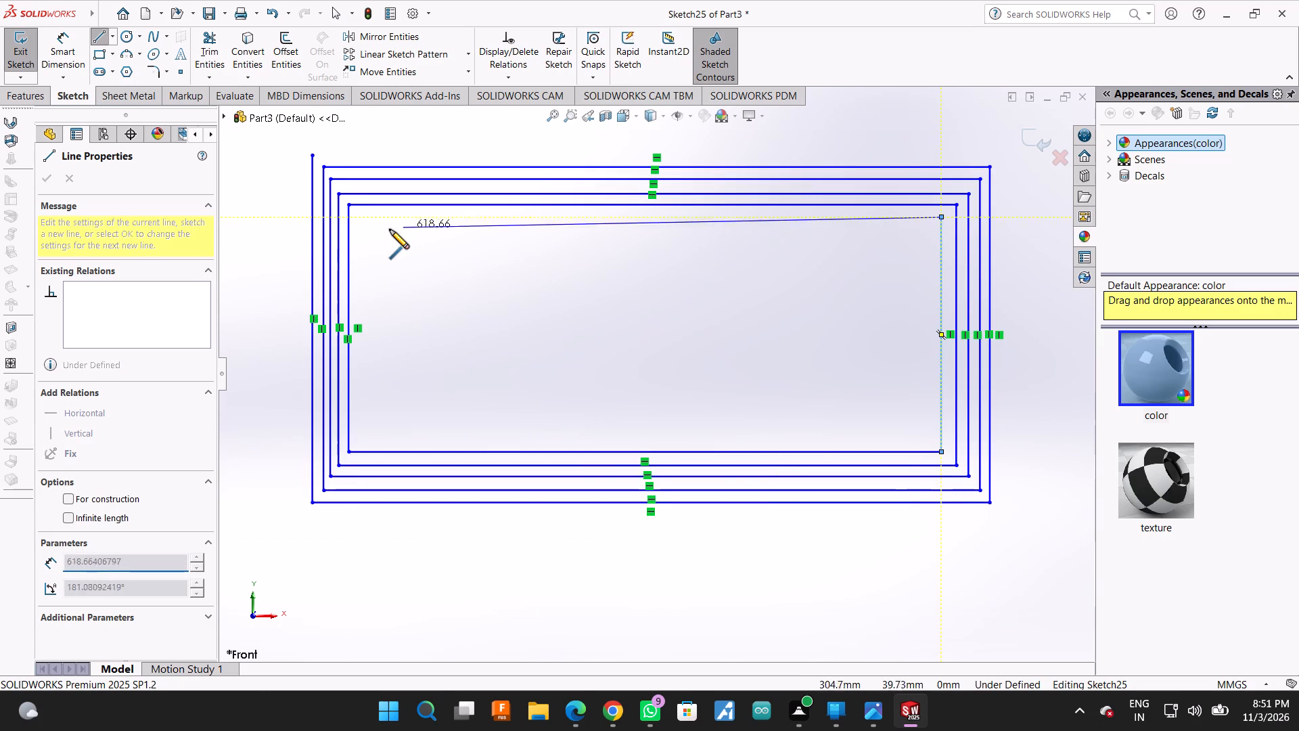
click(357, 217)
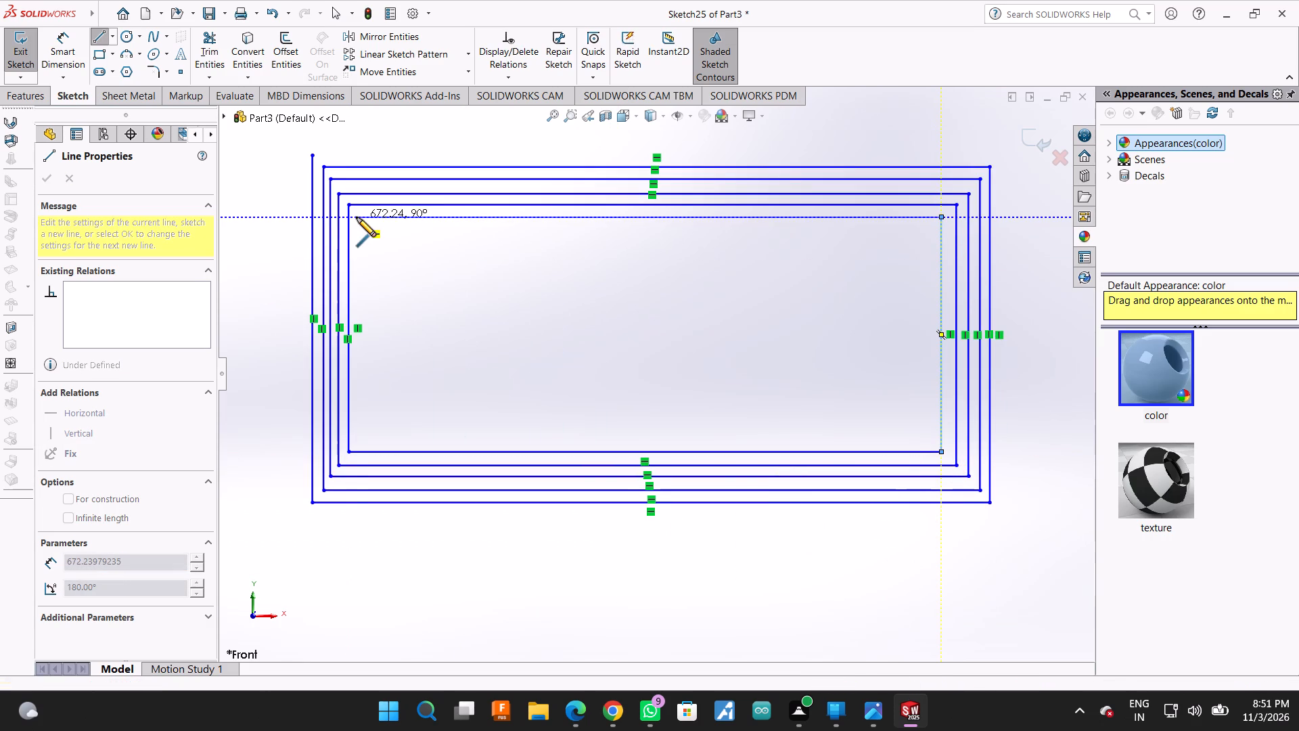
Draw the spiral's sixth turn inside the fifth, adding left and right lines plus lower and upper lines of about 657 and 648 mm.
click(355, 441)
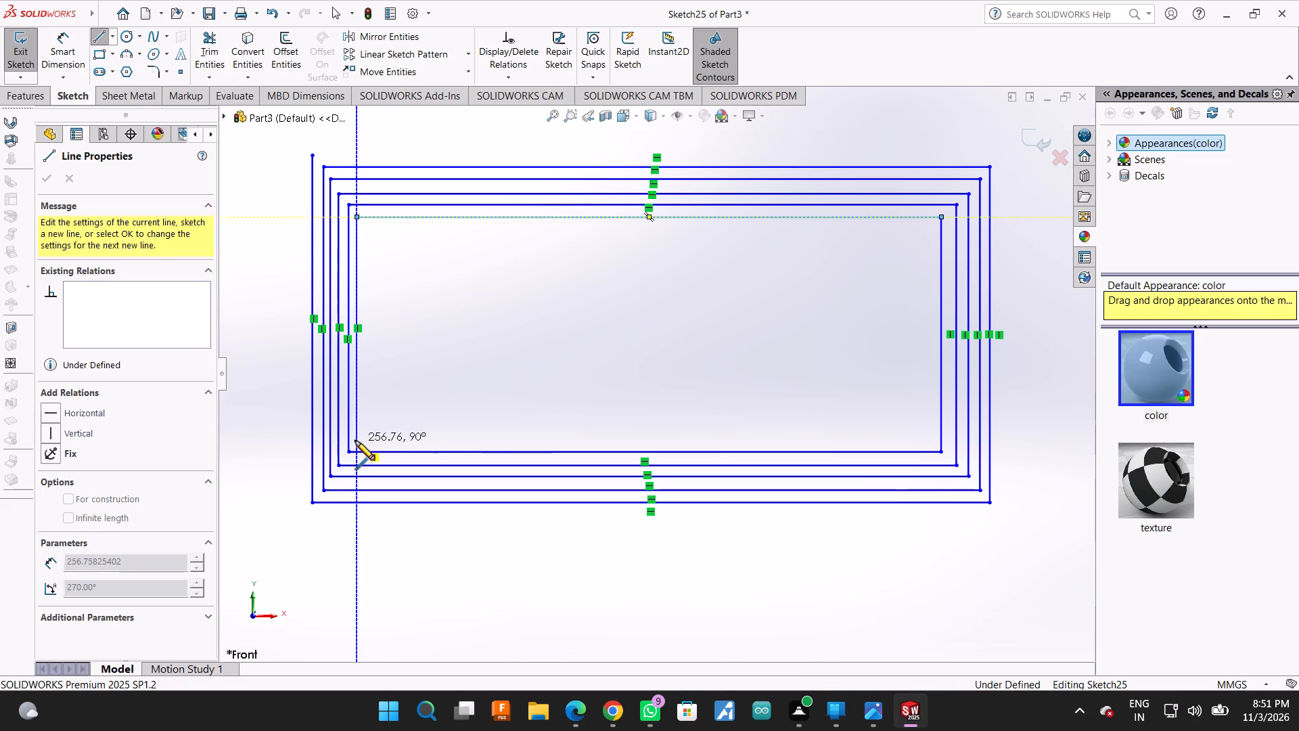
click(930, 444)
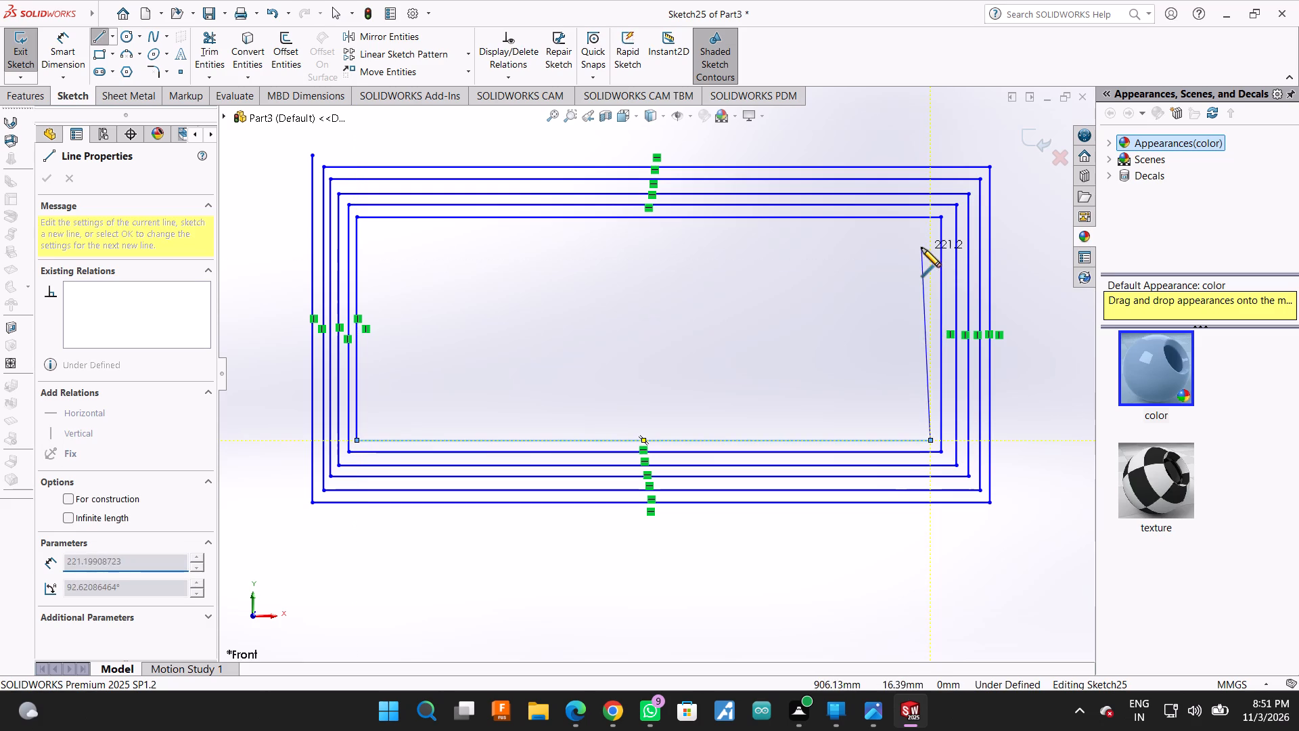
click(934, 228)
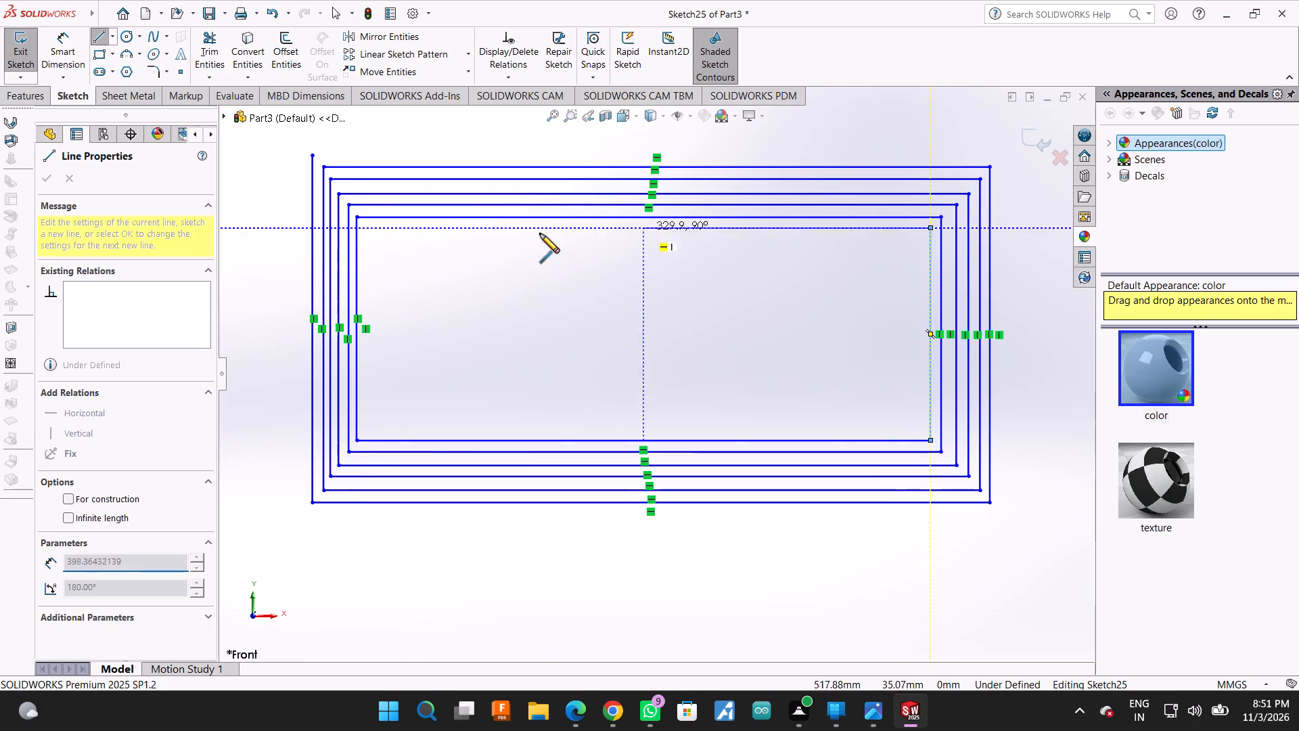
click(365, 228)
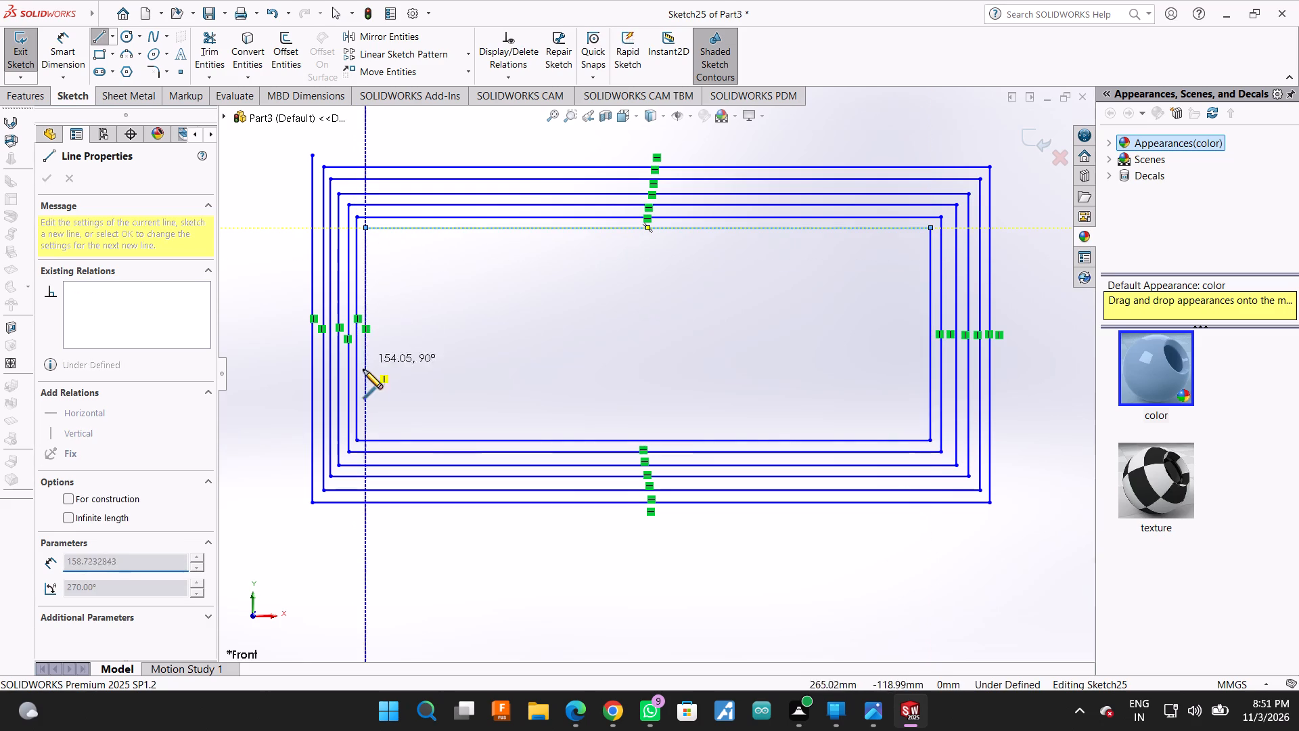
Draw the spiral's seventh turn inside the sixth, with left and upper lines of about 231 and 622 mm, plus lower and right lines.
click(363, 429)
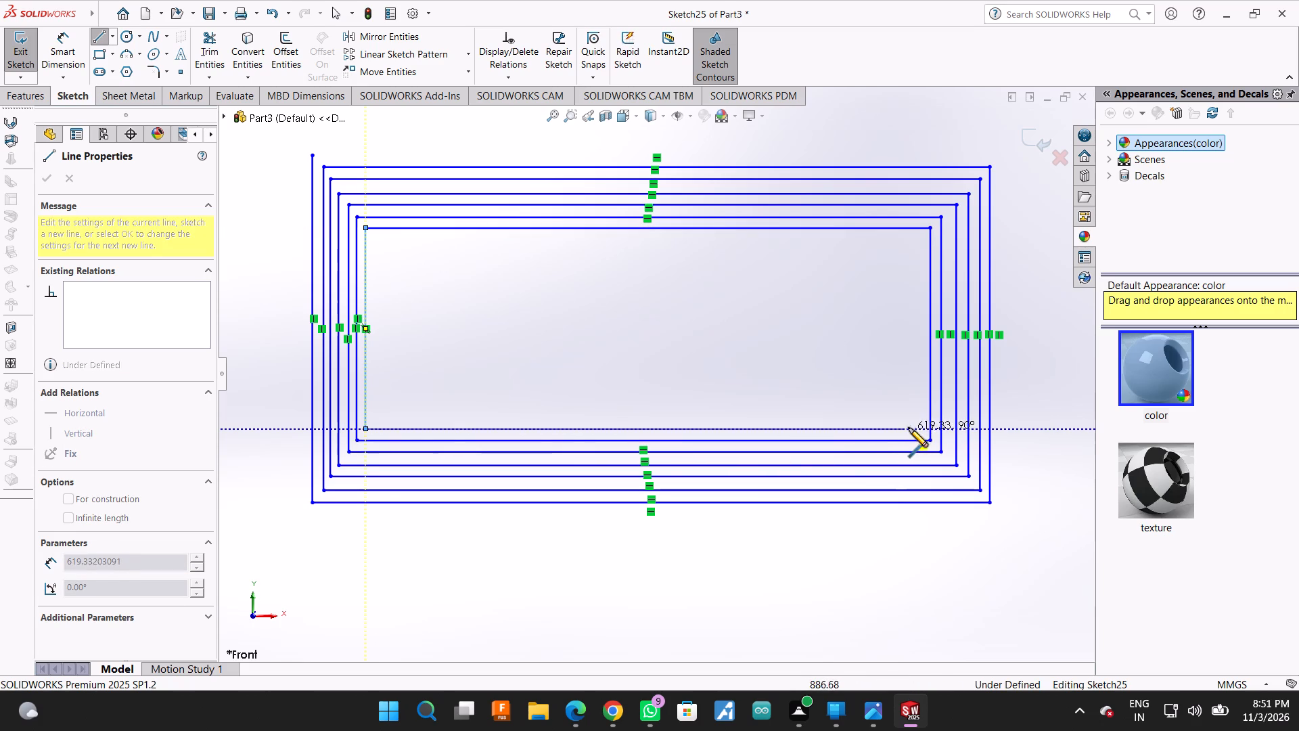
click(917, 428)
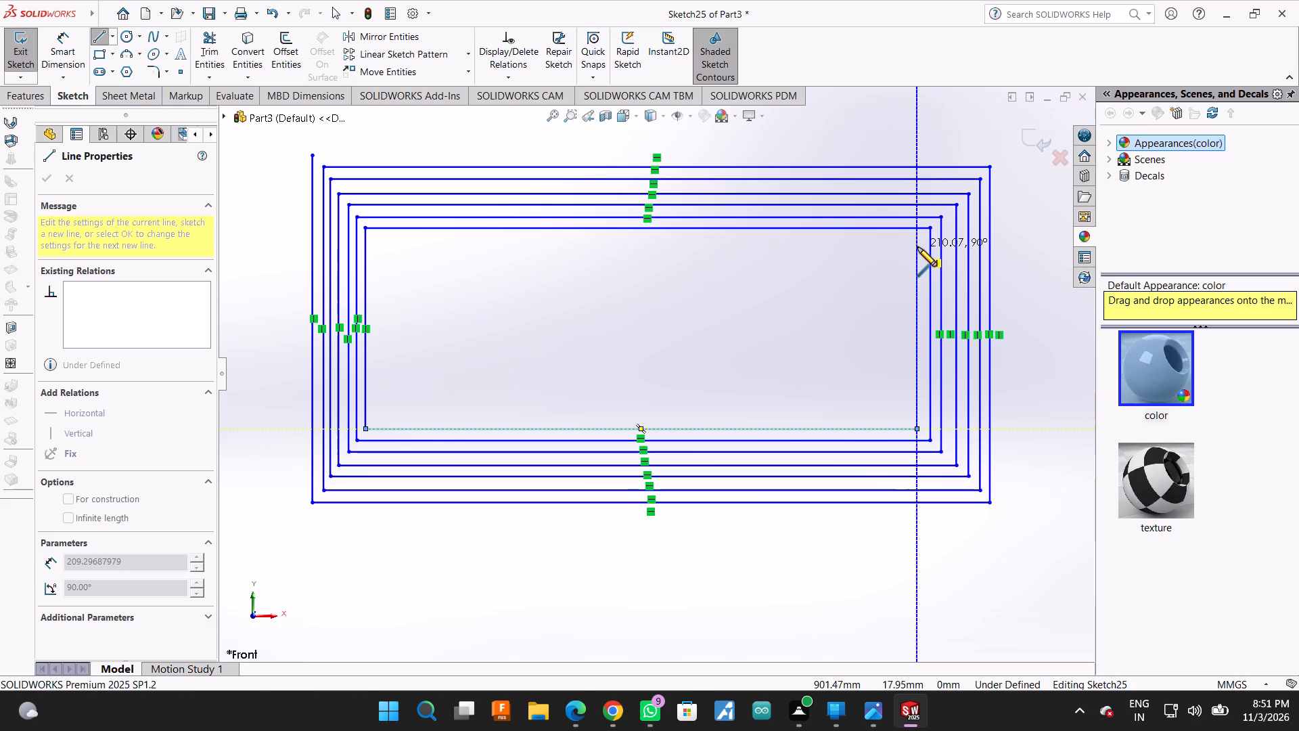
click(917, 241)
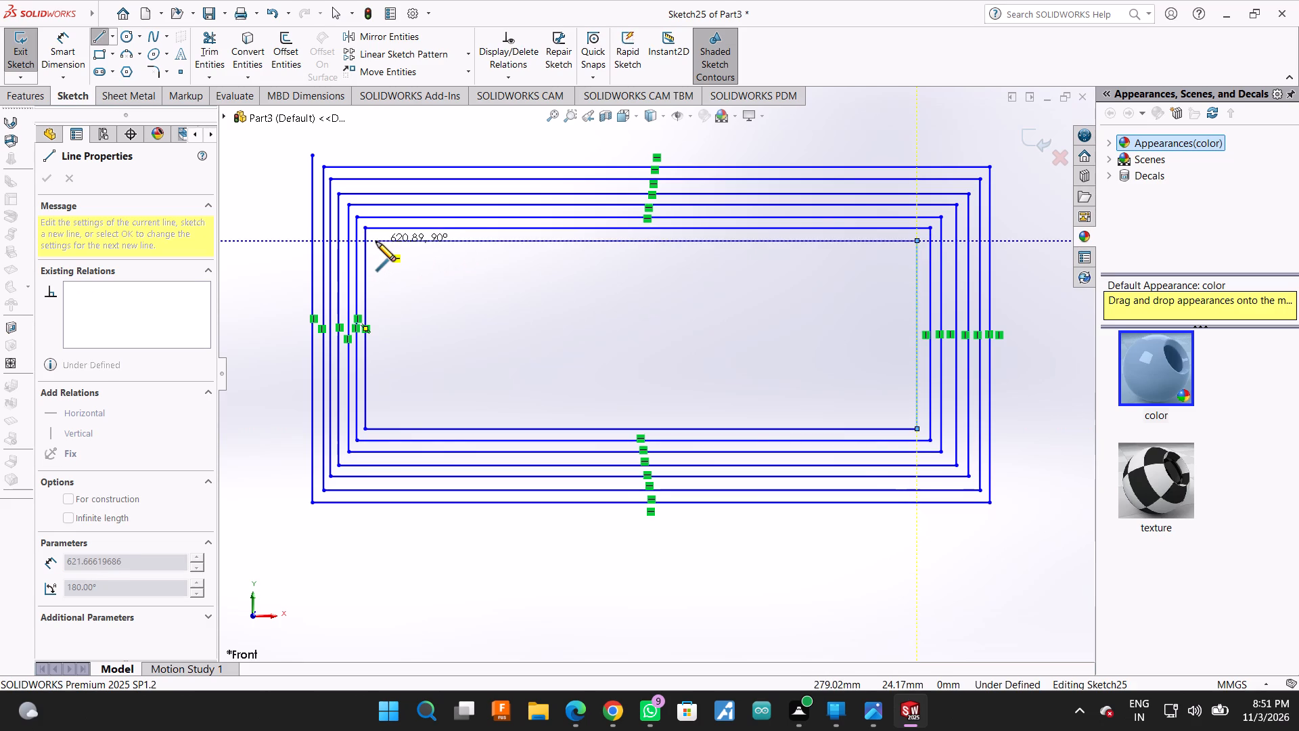
click(374, 243)
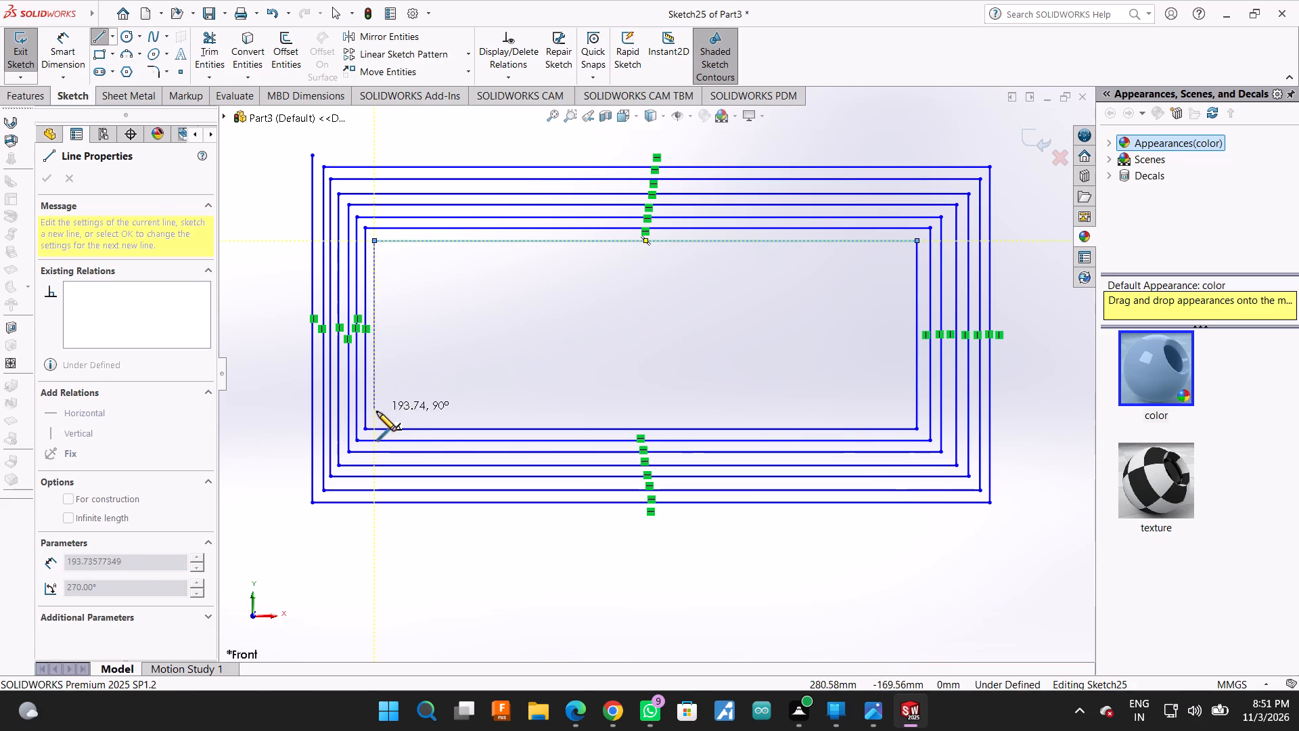
Draw the spiral's eighth turn, with lower and upper lines of about 607 and 598 mm, extending its right line upward by about 10 mm.
click(375, 420)
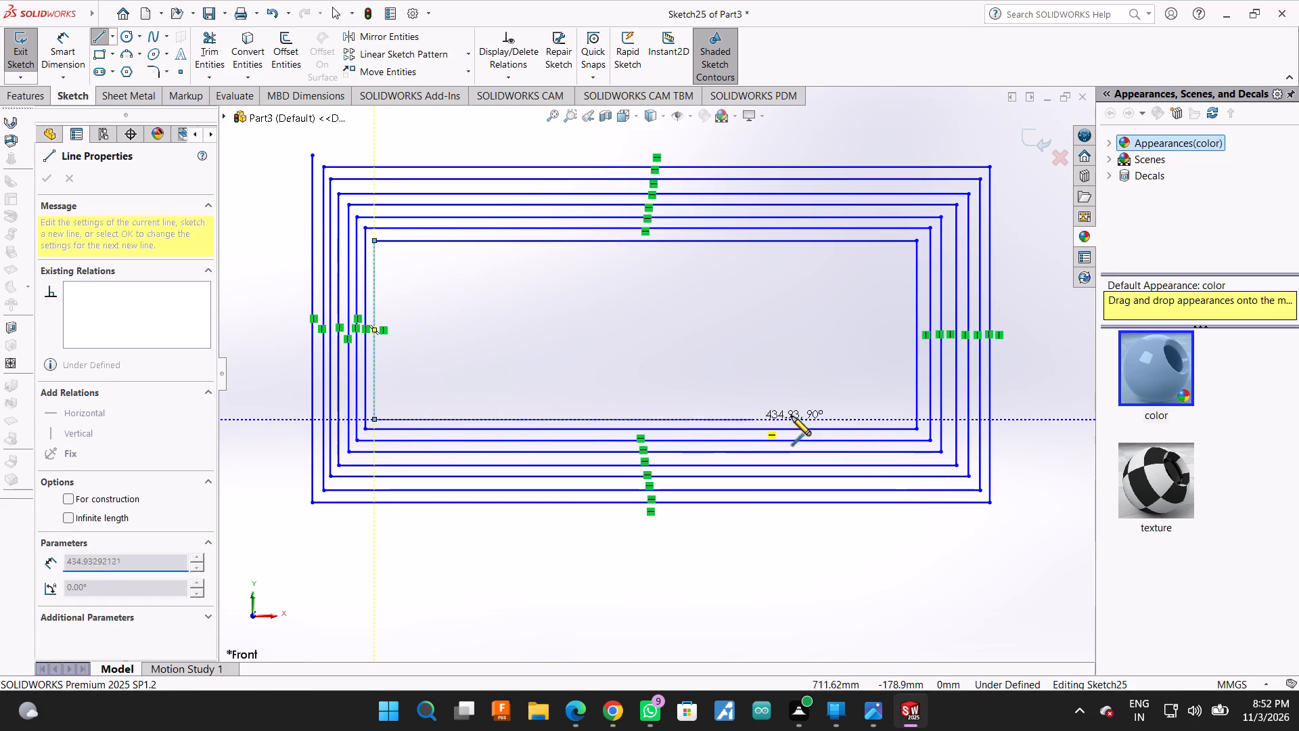
click(904, 417)
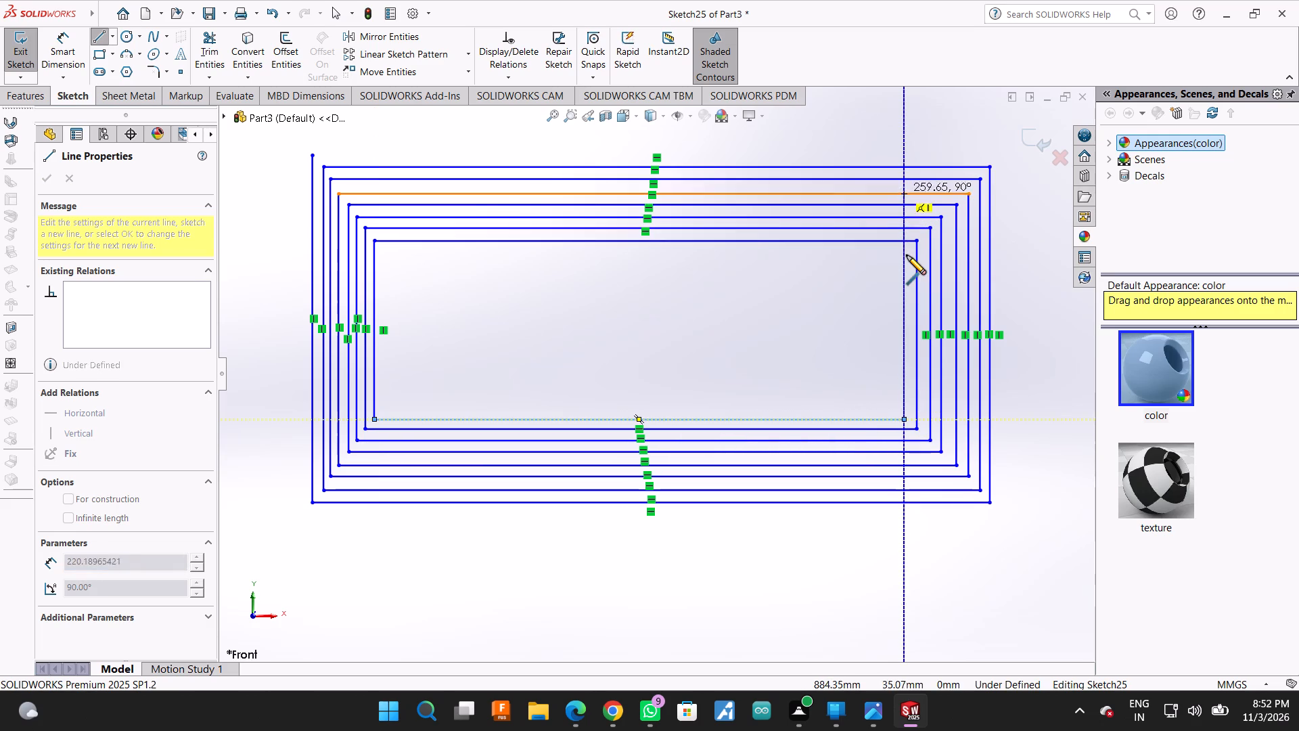
click(907, 258)
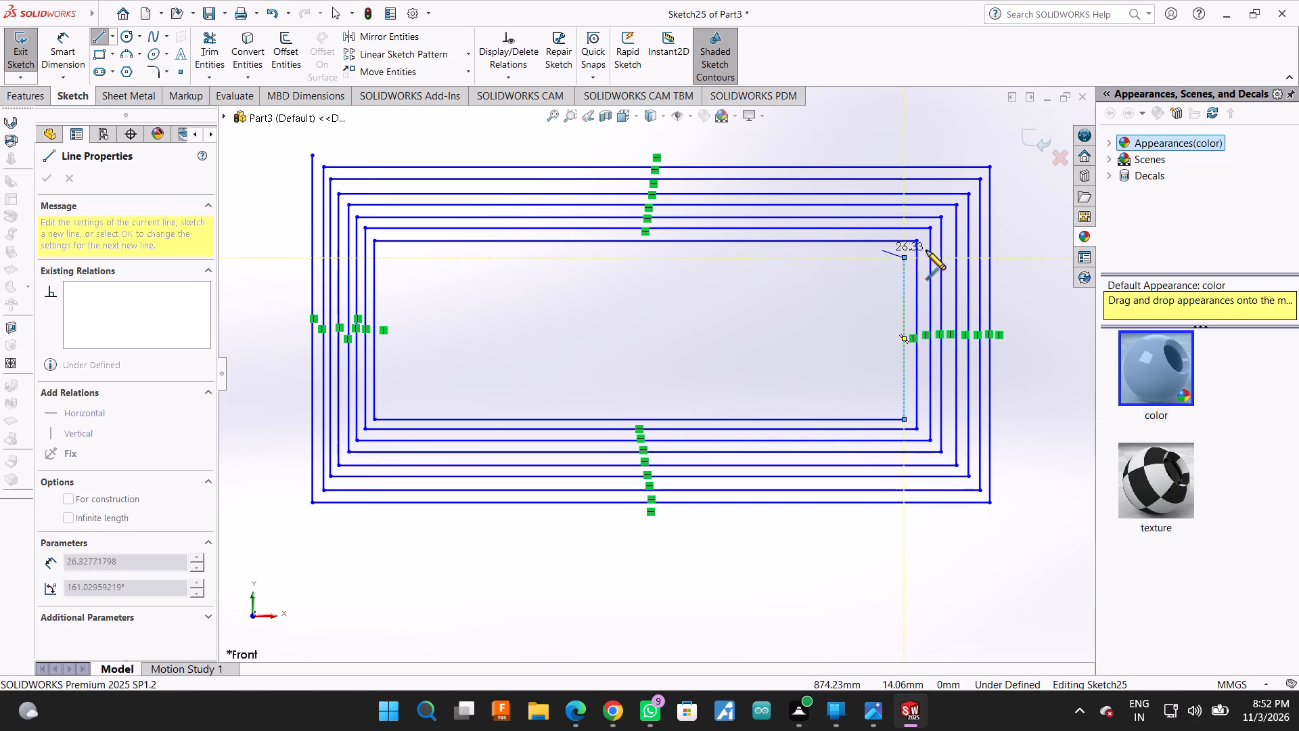
scroll(905, 250, down, 3)
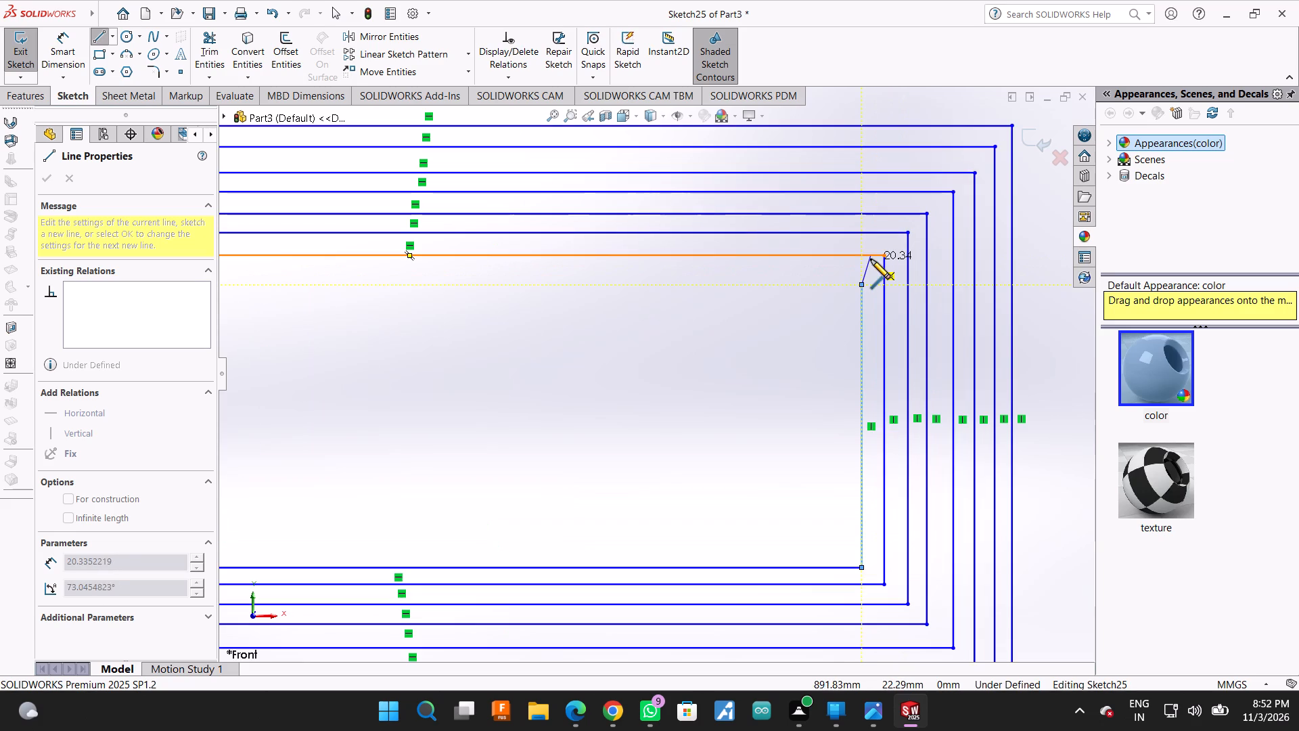
click(860, 270)
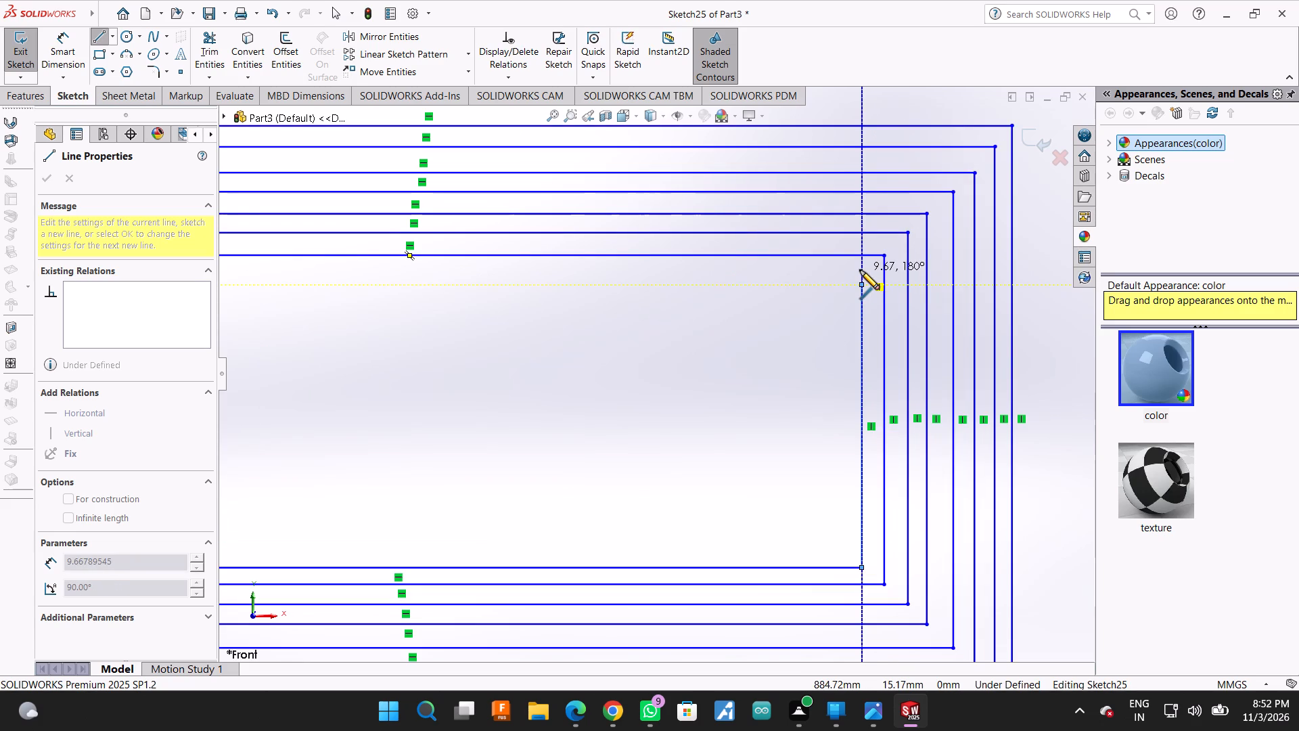
scroll(860, 269, up, 5)
scroll(317, 318, down, 1)
scroll(455, 375, down, 2)
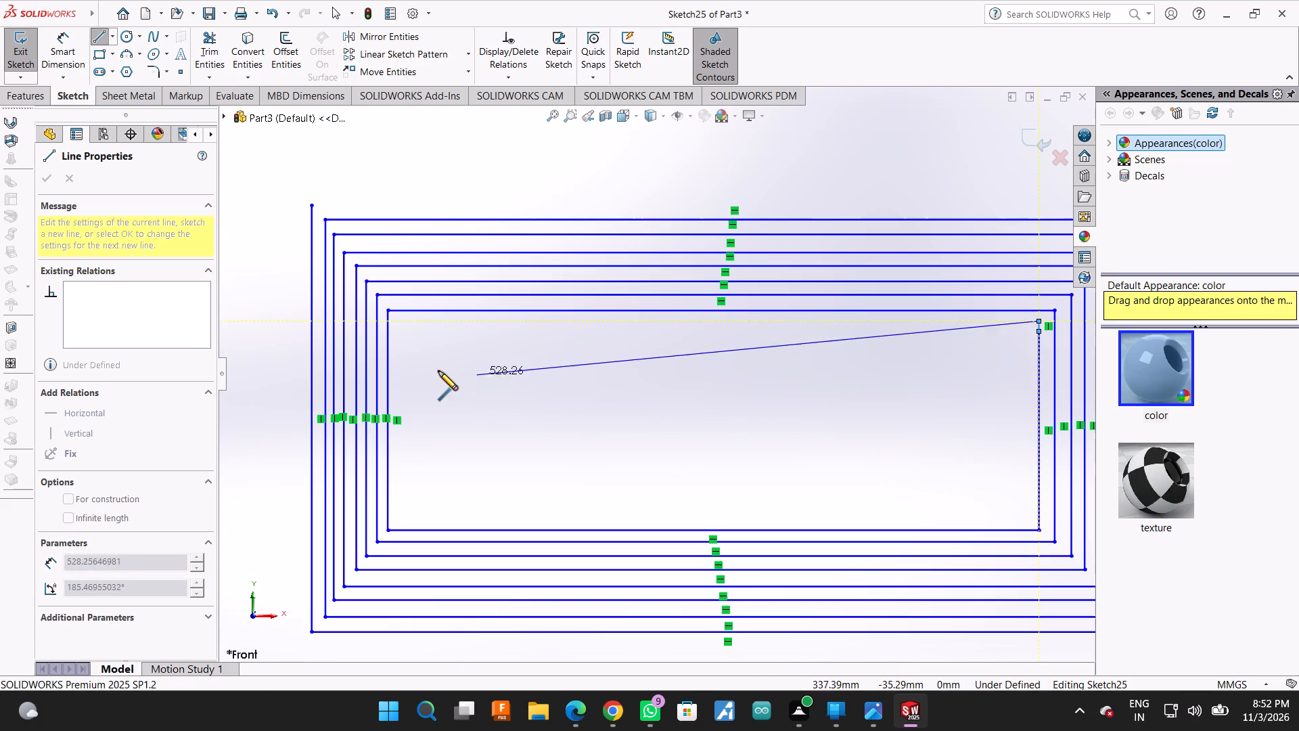
click(401, 324)
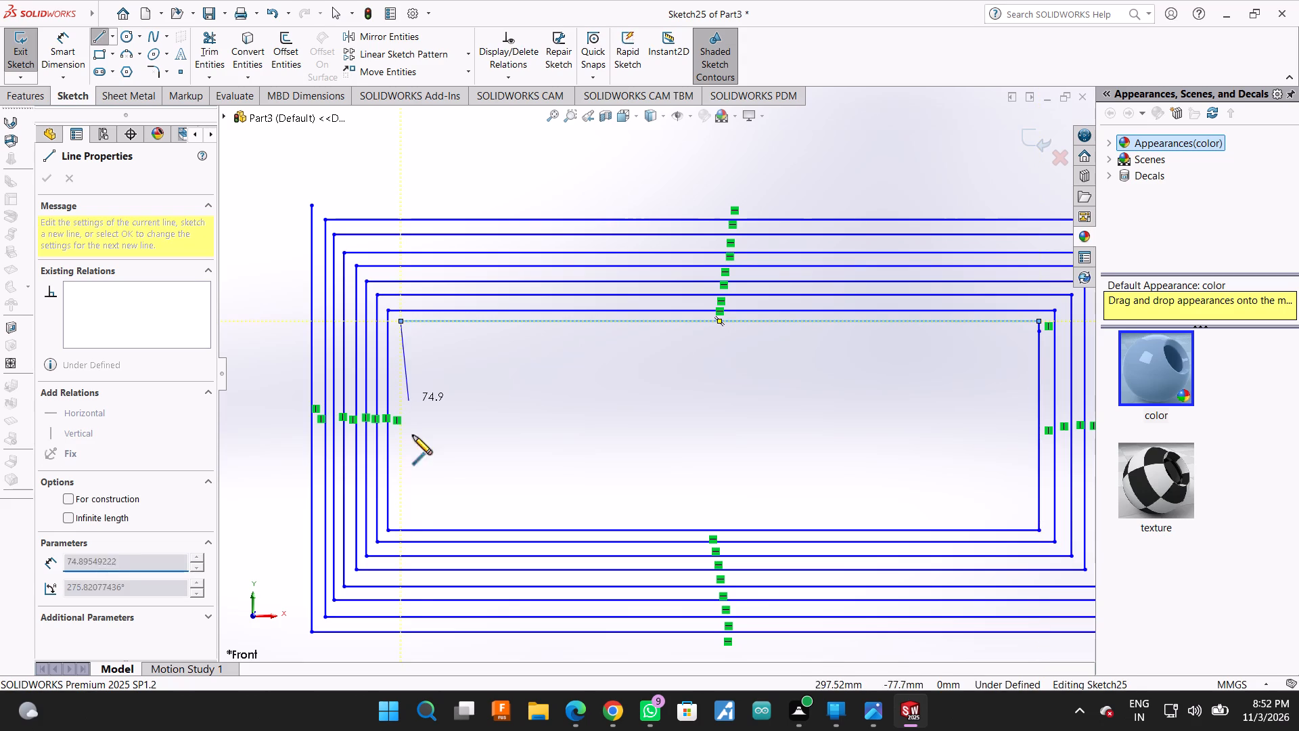
Draw the spiral's ninth turn inside the eighth, adding left, lower, right and upper lines, the lower about 580 mm long.
click(398, 518)
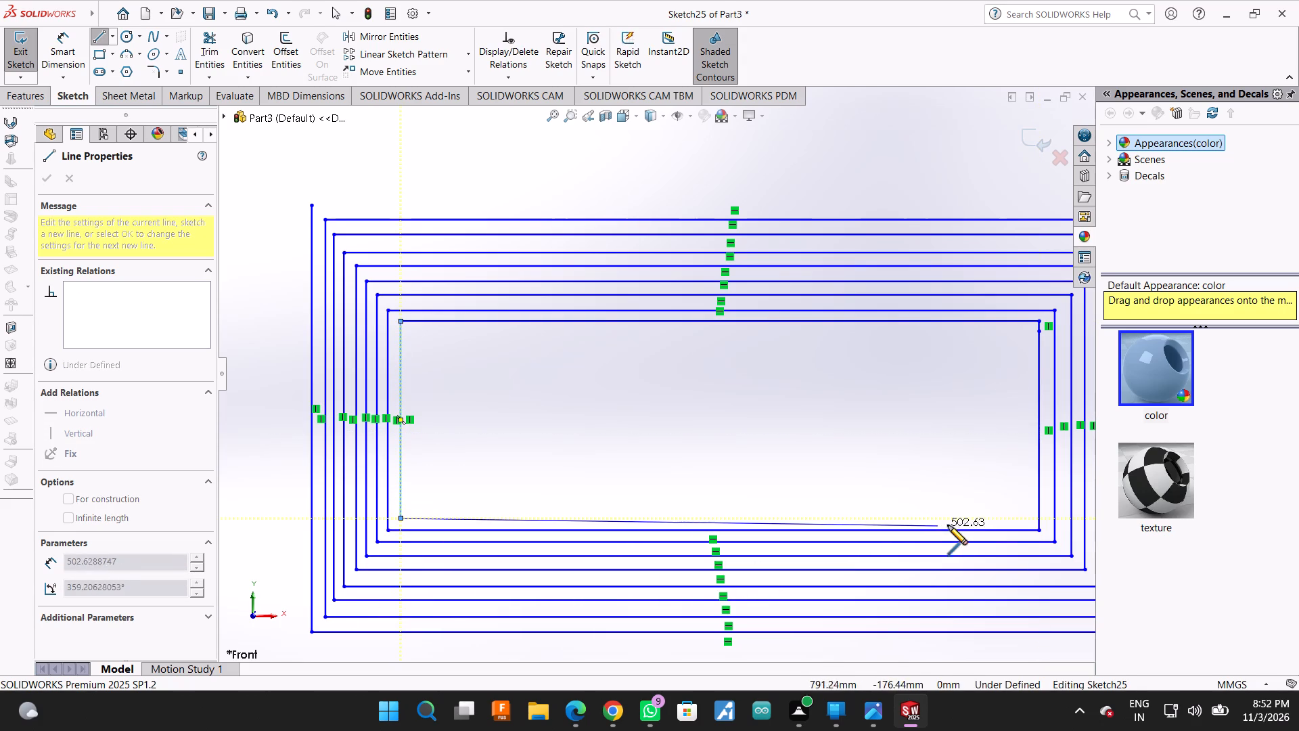
click(1022, 516)
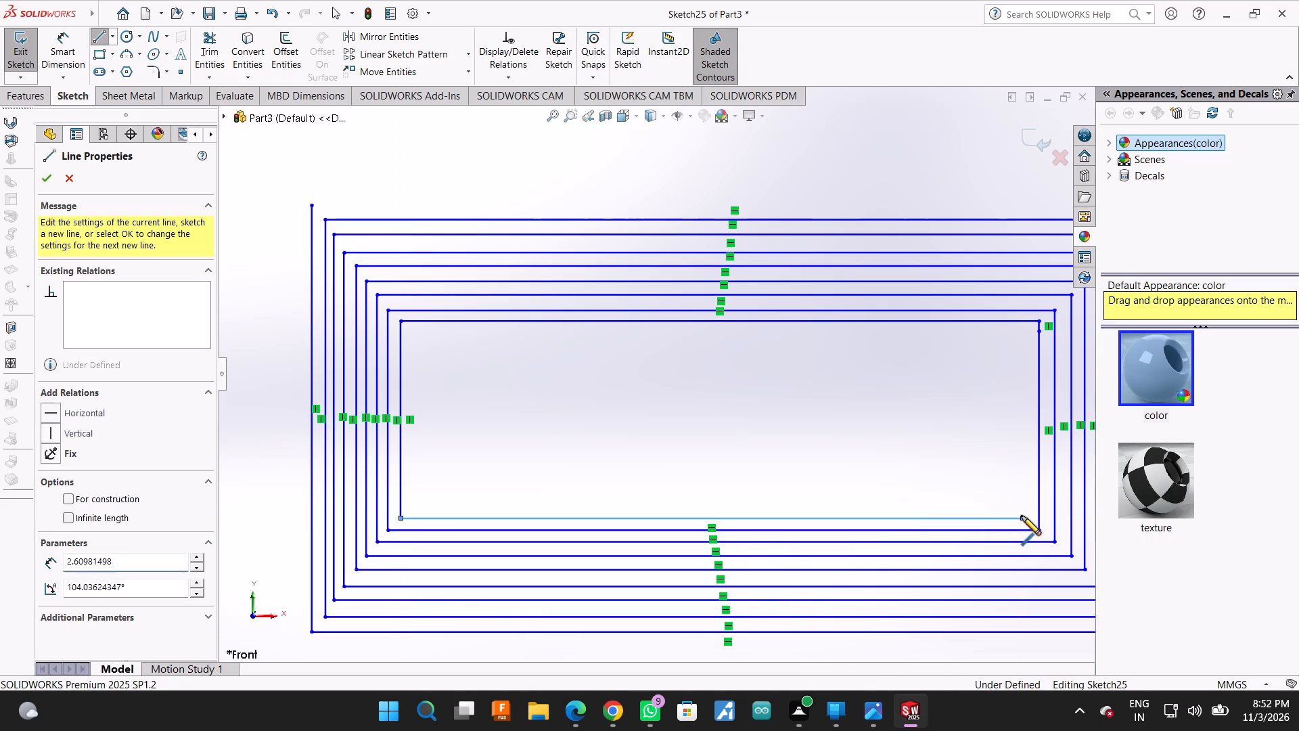
click(1024, 332)
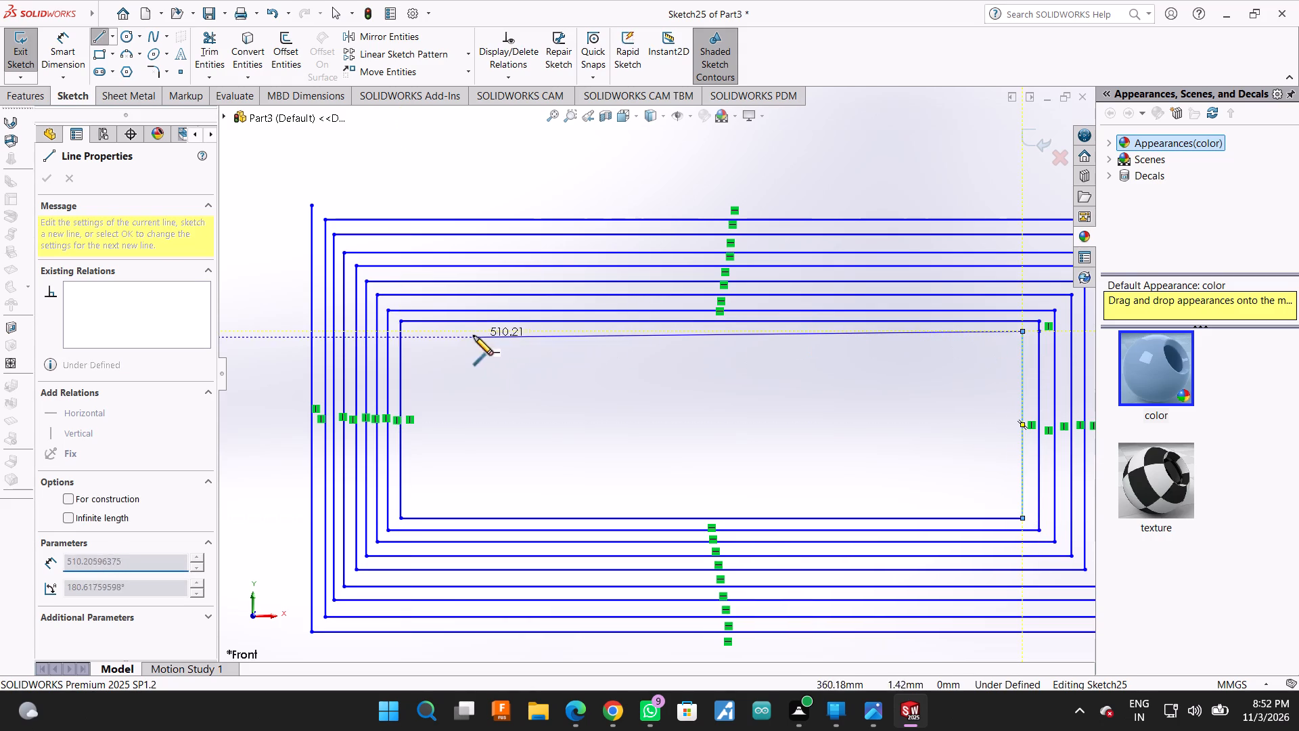
click(409, 330)
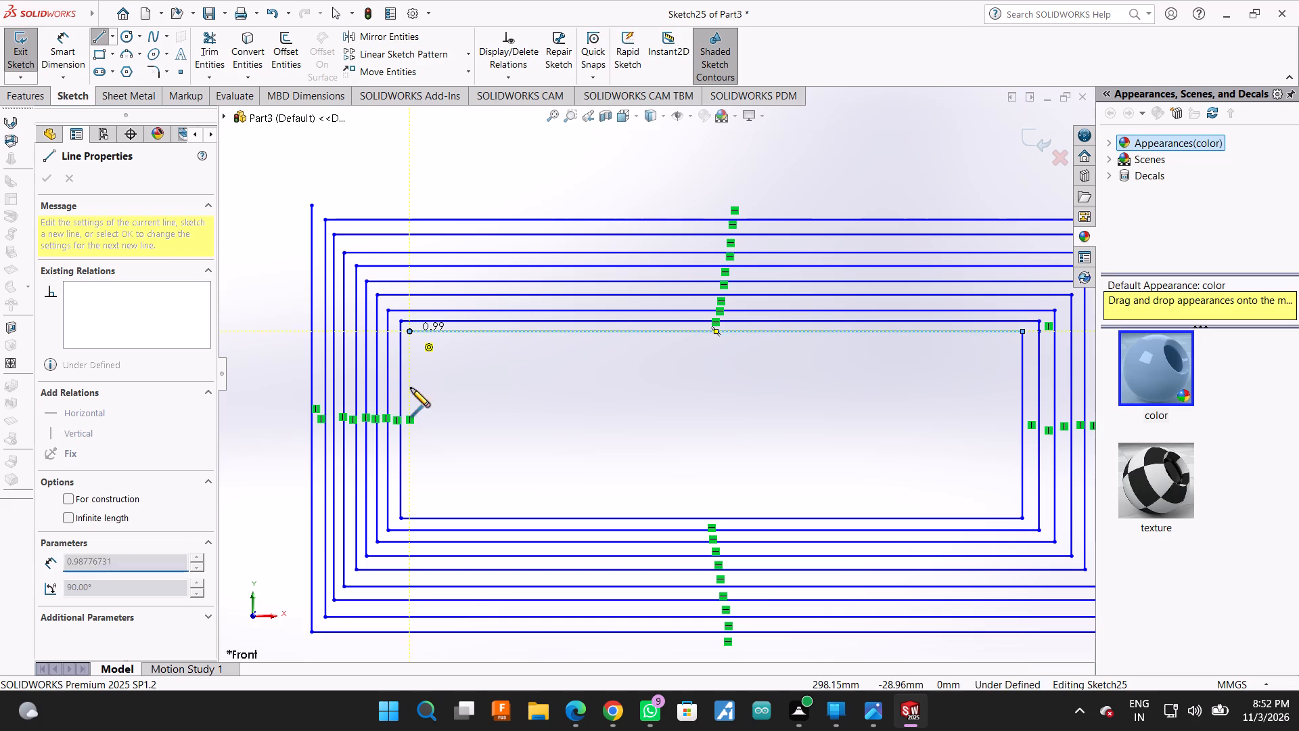
Draw the spiral's tenth turn inside the ninth, with lower, right and upper lines of about 560, 155 and 552 mm, plus the left line.
click(406, 508)
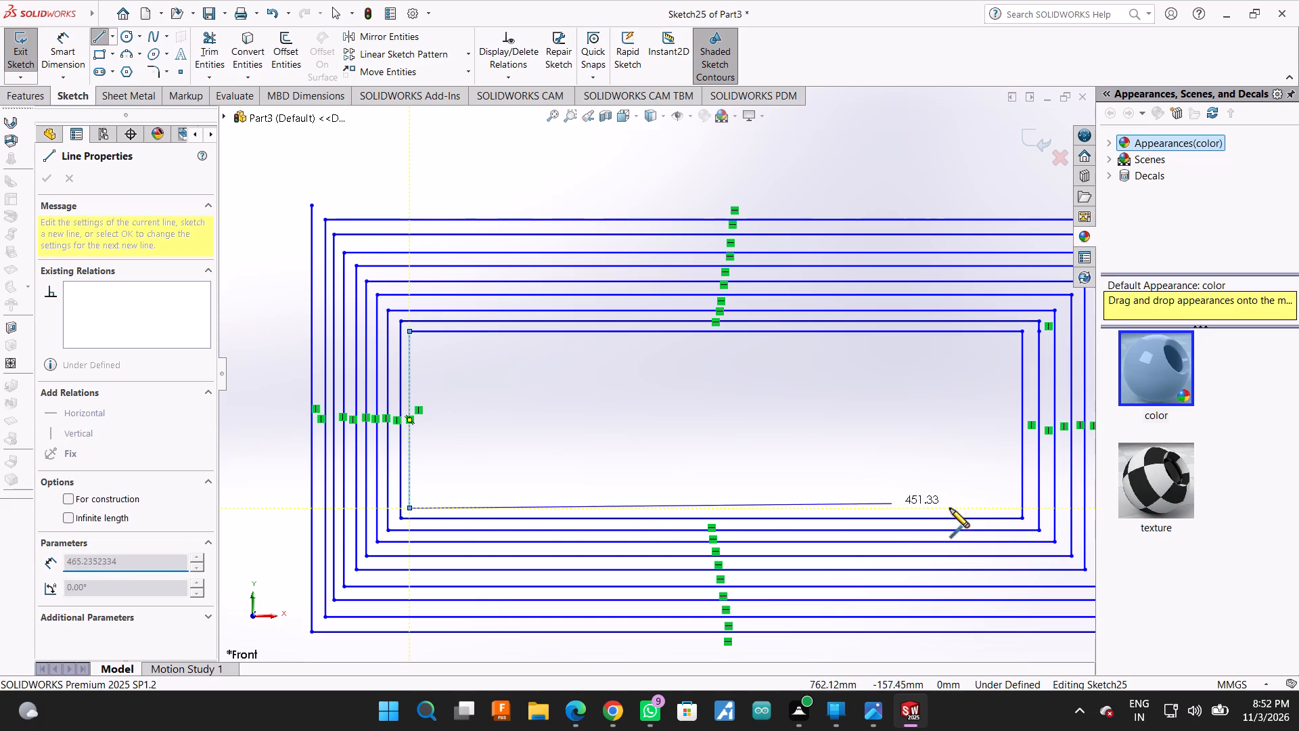
click(1008, 506)
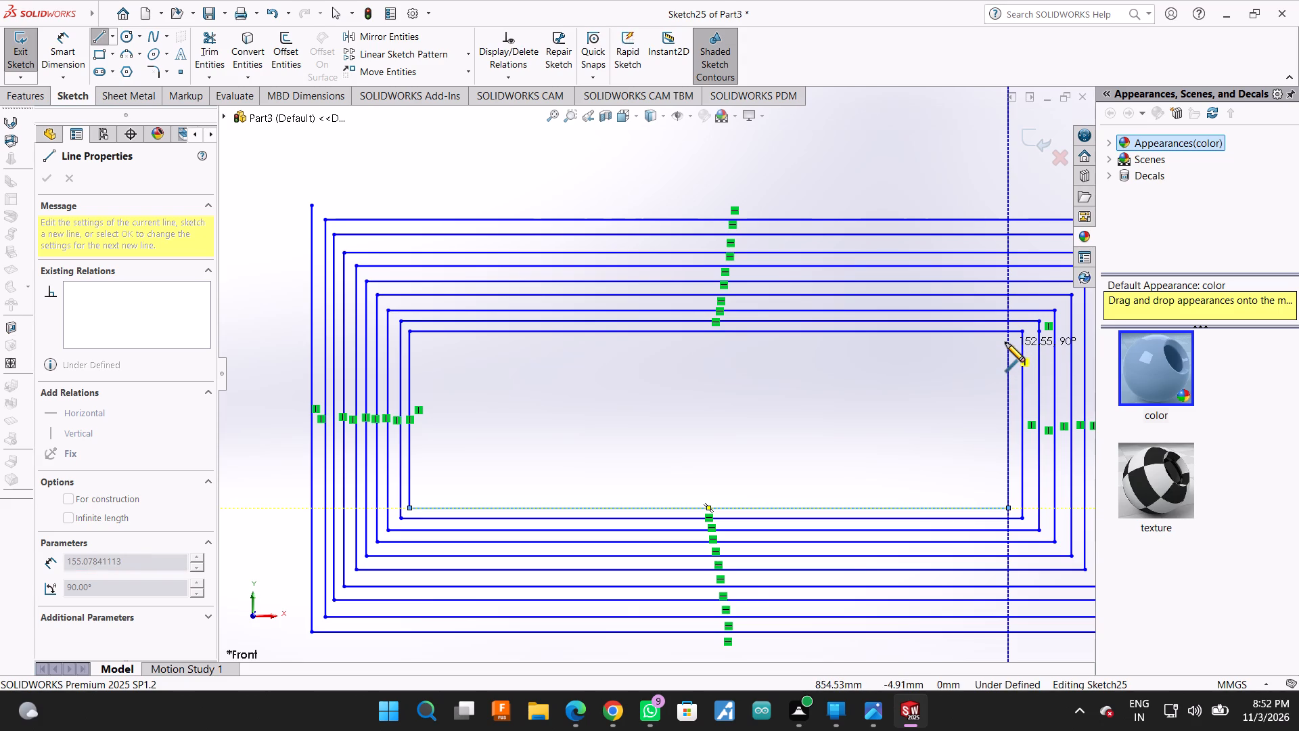
click(1005, 342)
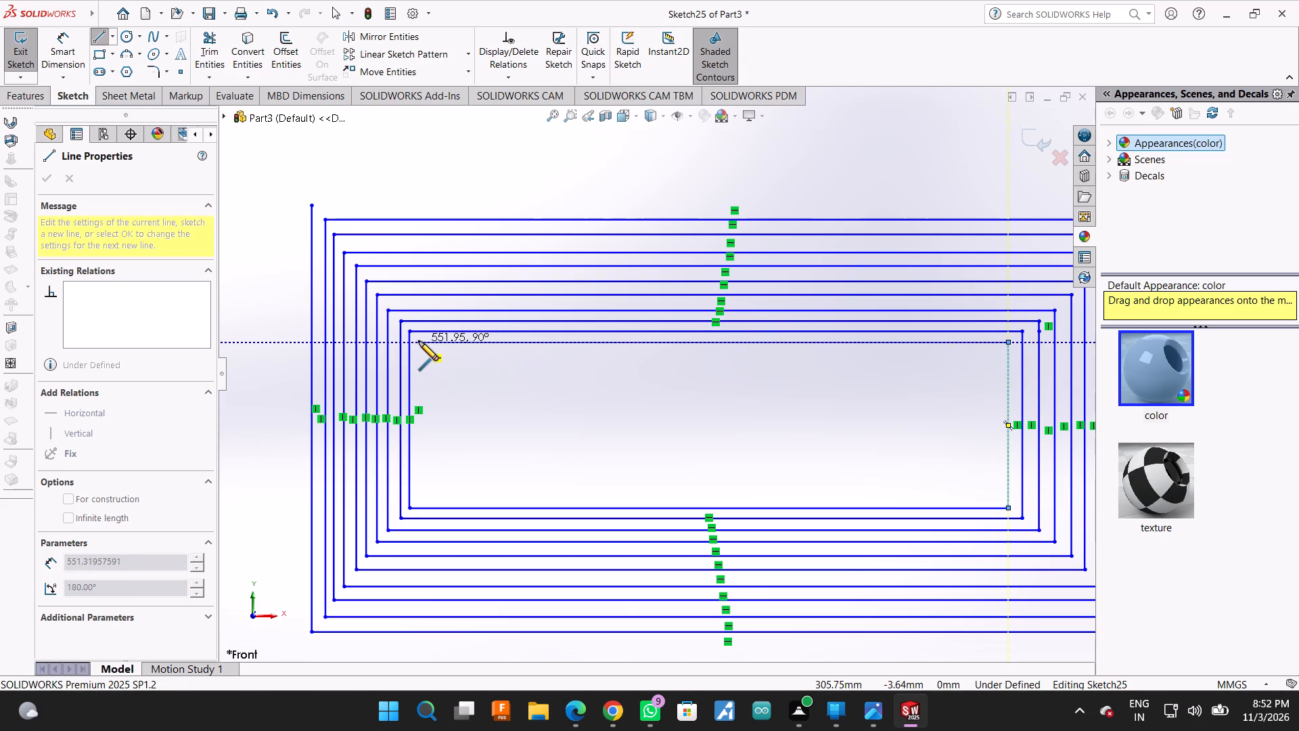
click(419, 341)
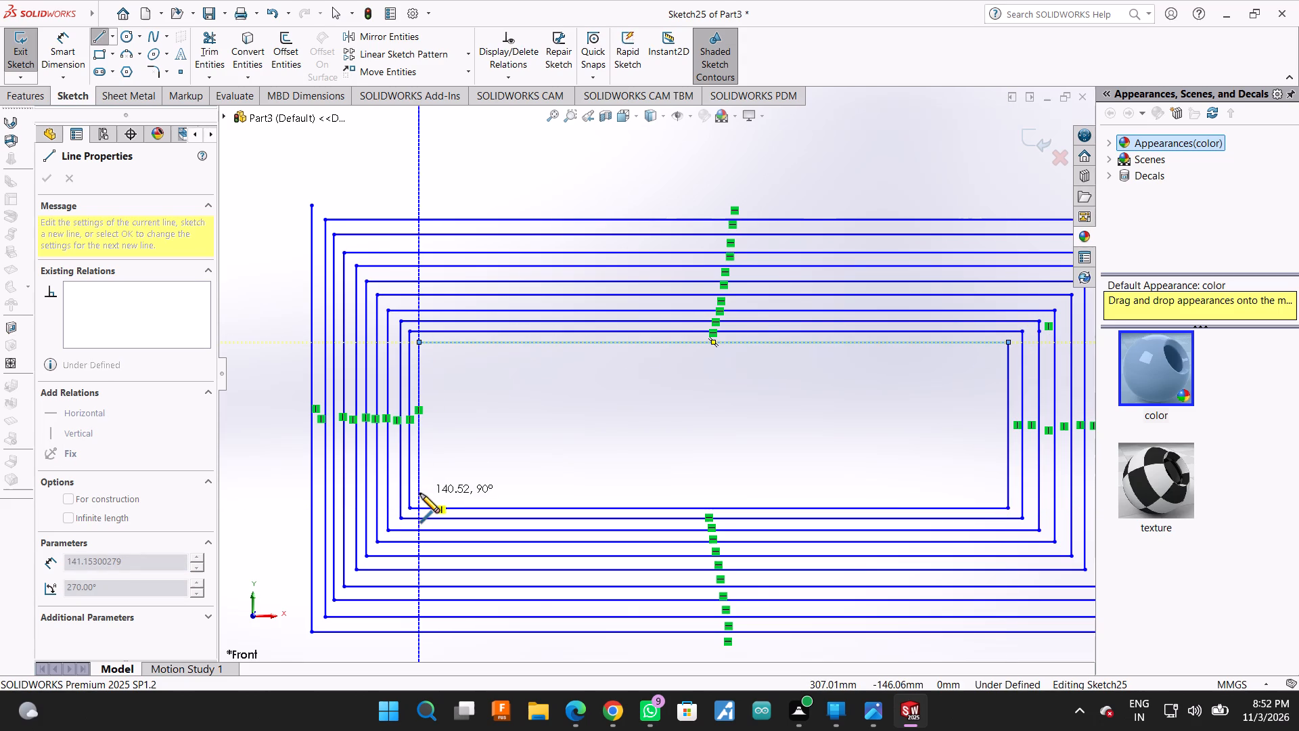
Draw the spiral's eleventh turn inside the tenth, adding left, lower, right and upper lines, the lower about 541 mm long.
click(419, 496)
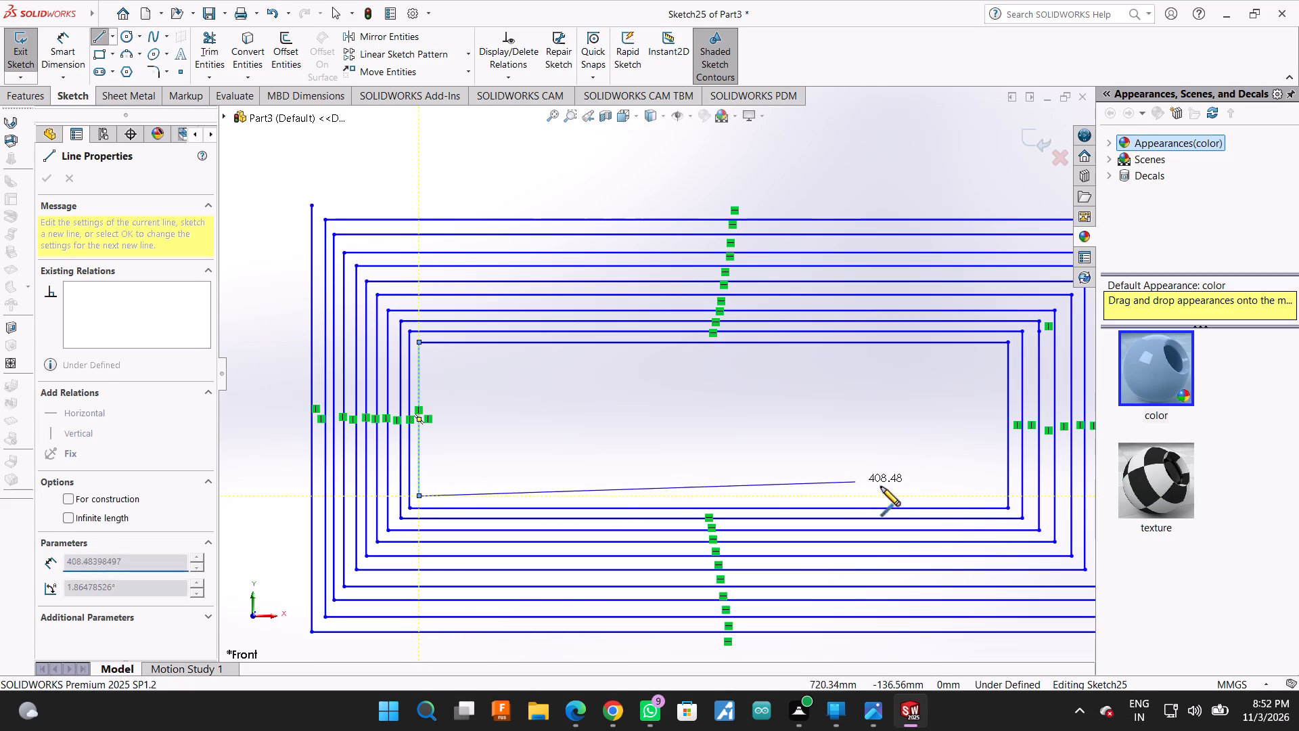
click(997, 495)
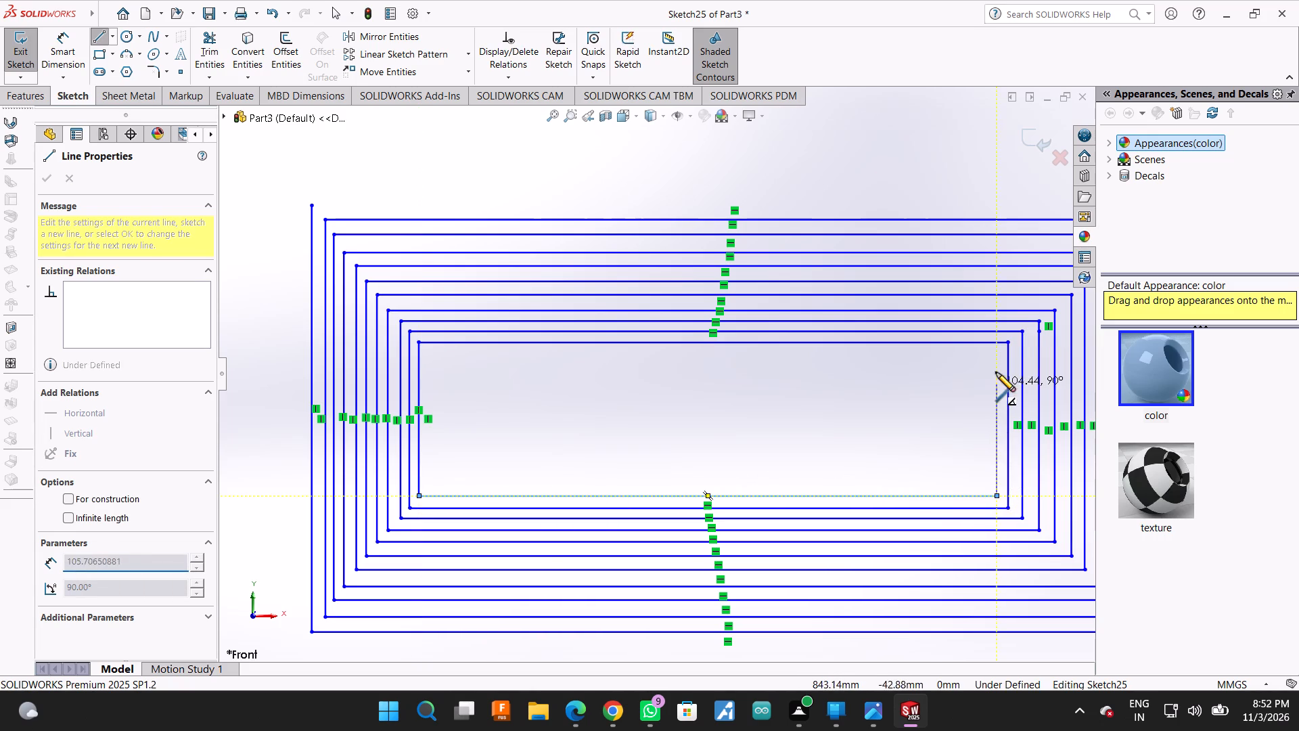
click(998, 353)
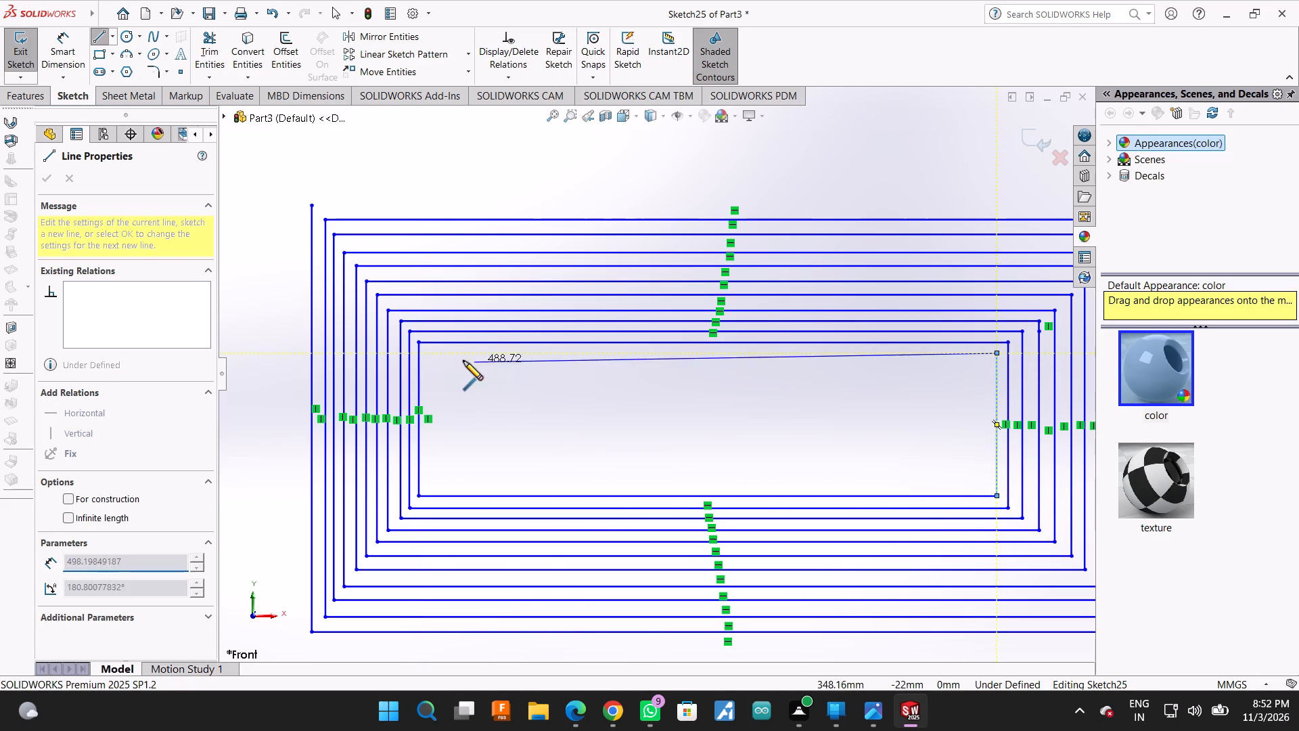
click(424, 351)
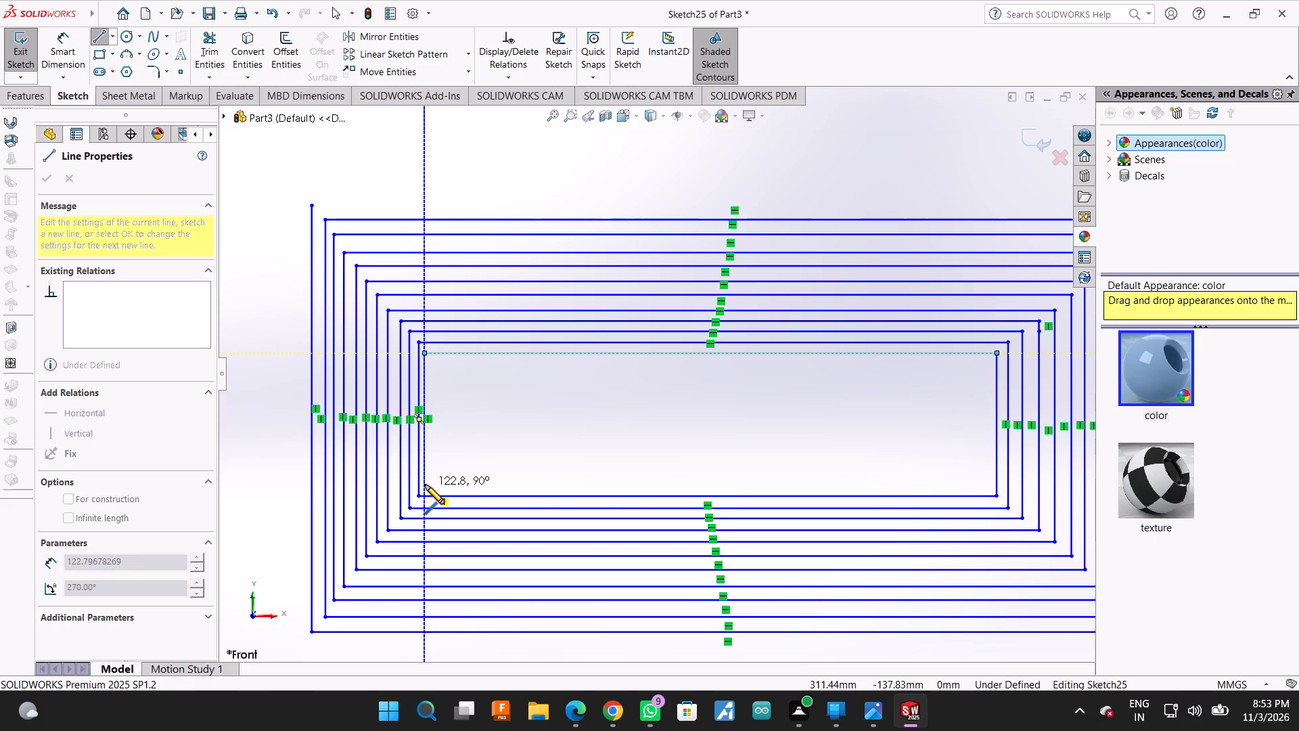
Draw the spiral's twelfth turn inside the eleventh, with left and upper lines of about 123 and 520 mm, plus lower and right lines.
click(425, 485)
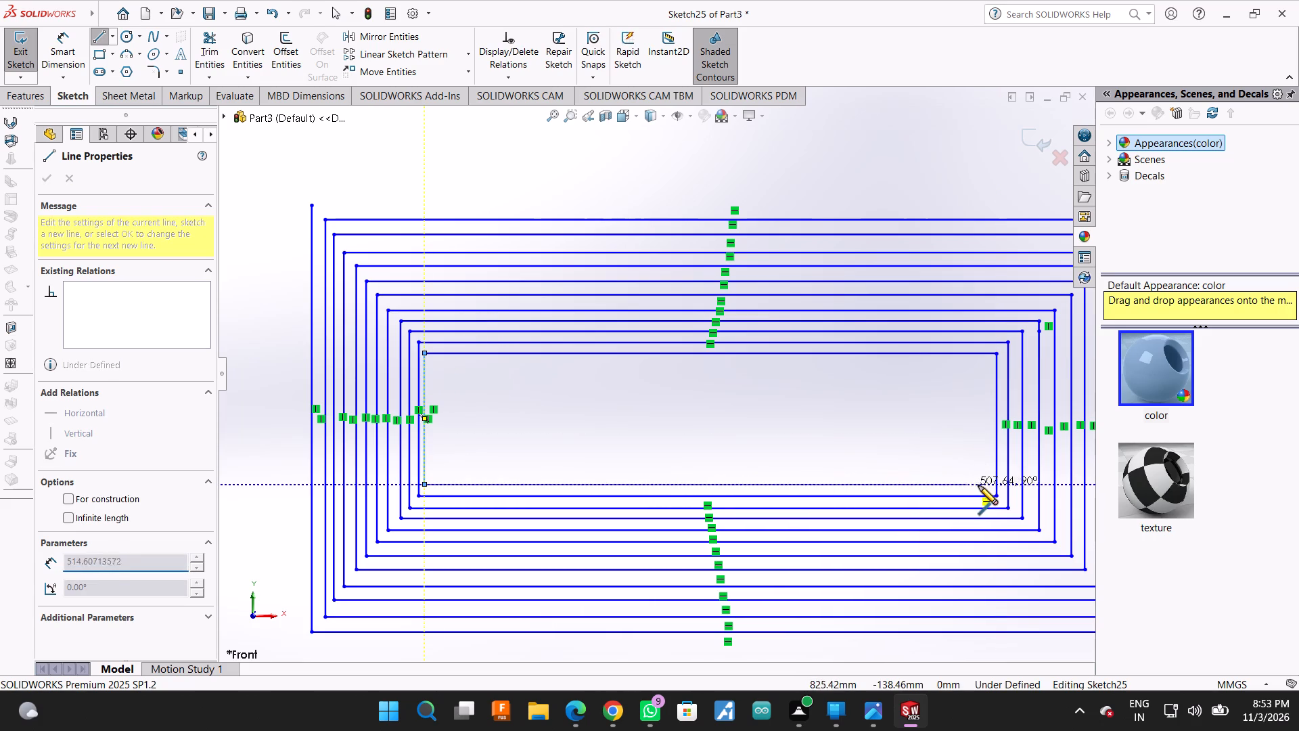
click(987, 484)
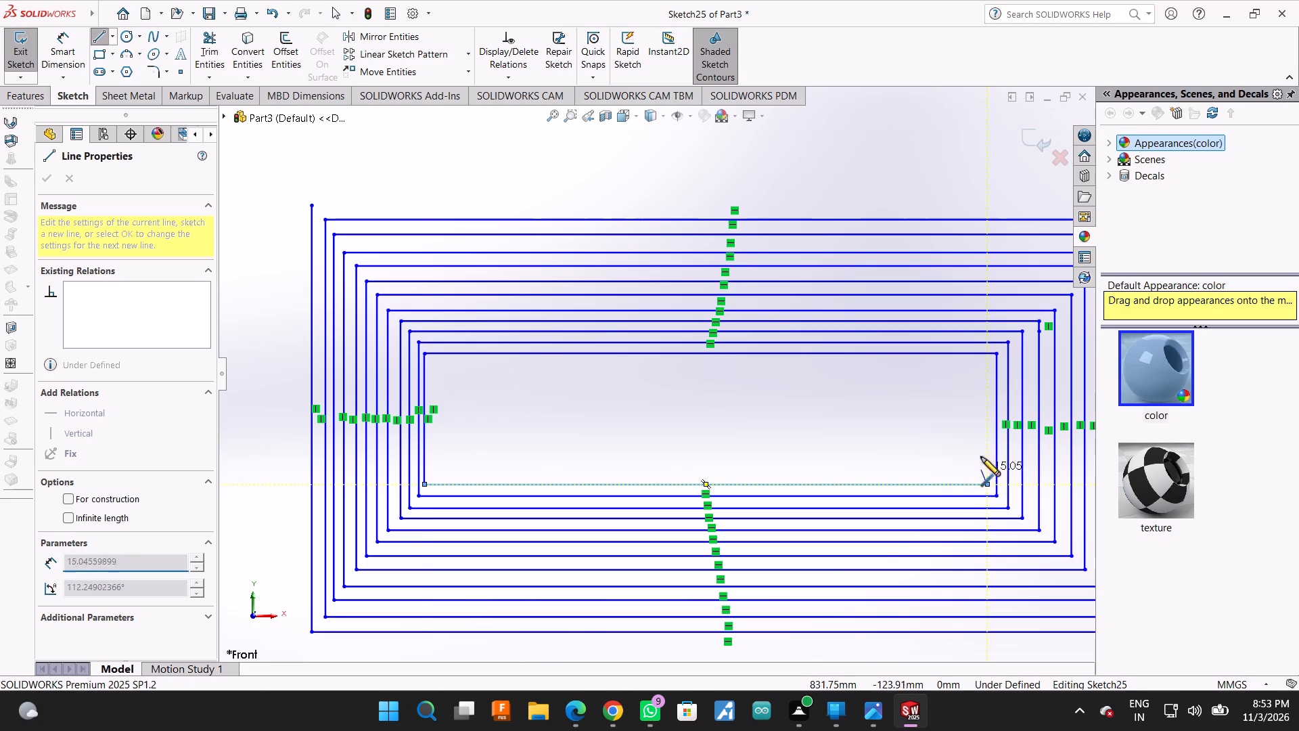
click(984, 363)
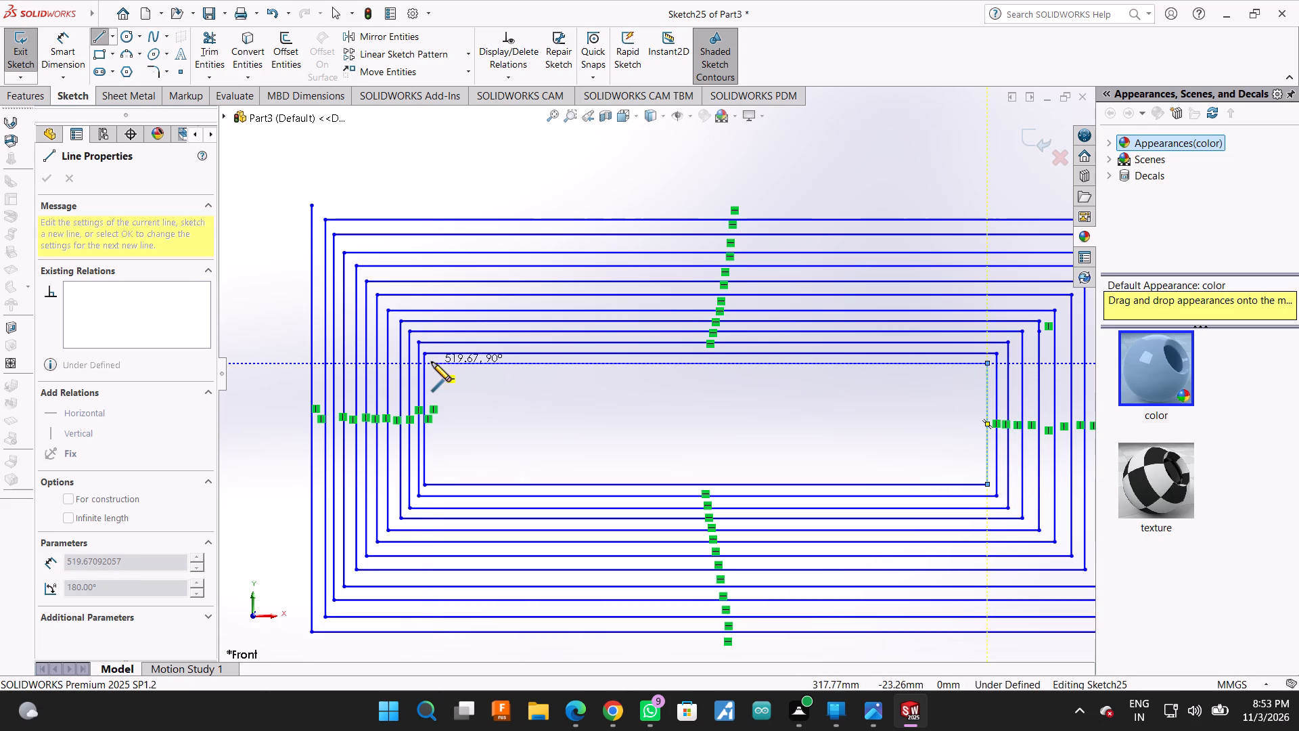
click(432, 362)
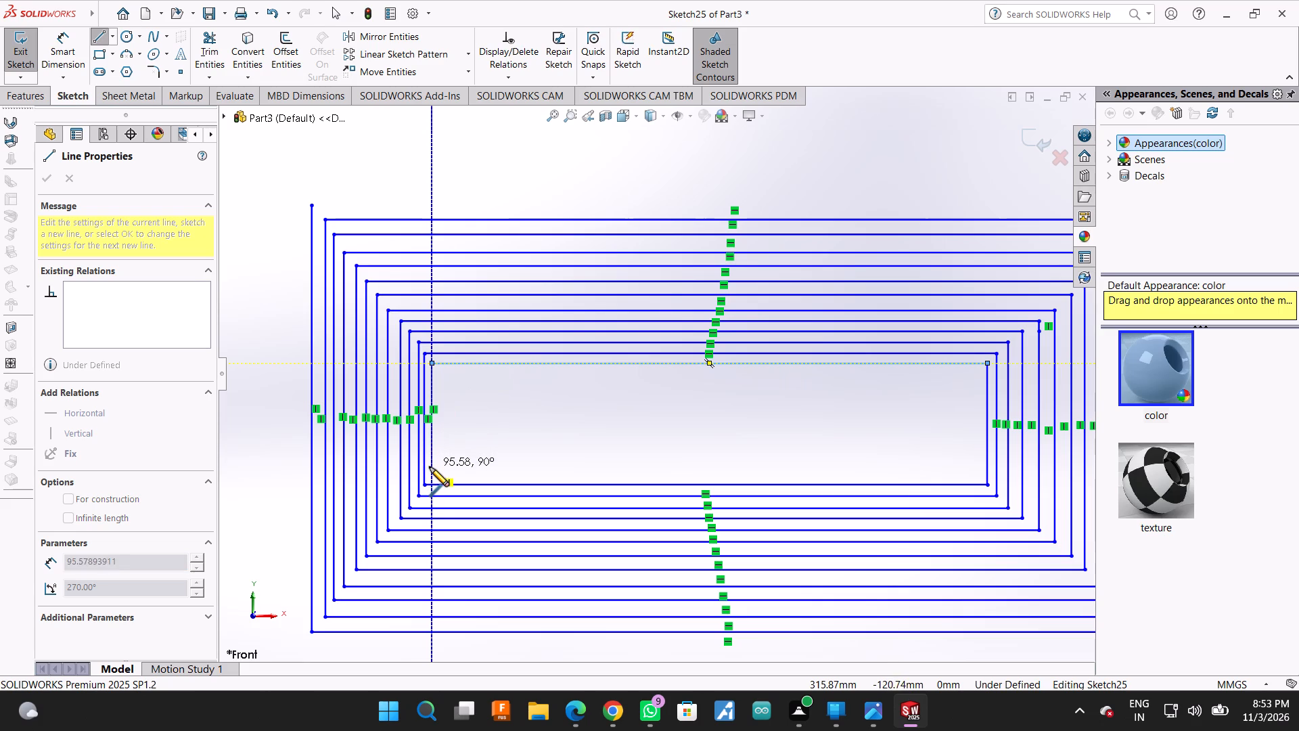
Draw the spiral's thirteenth turn inside the twelfth, with lower and upper lines of about 508 and 500 mm, plus left and right lines.
click(430, 470)
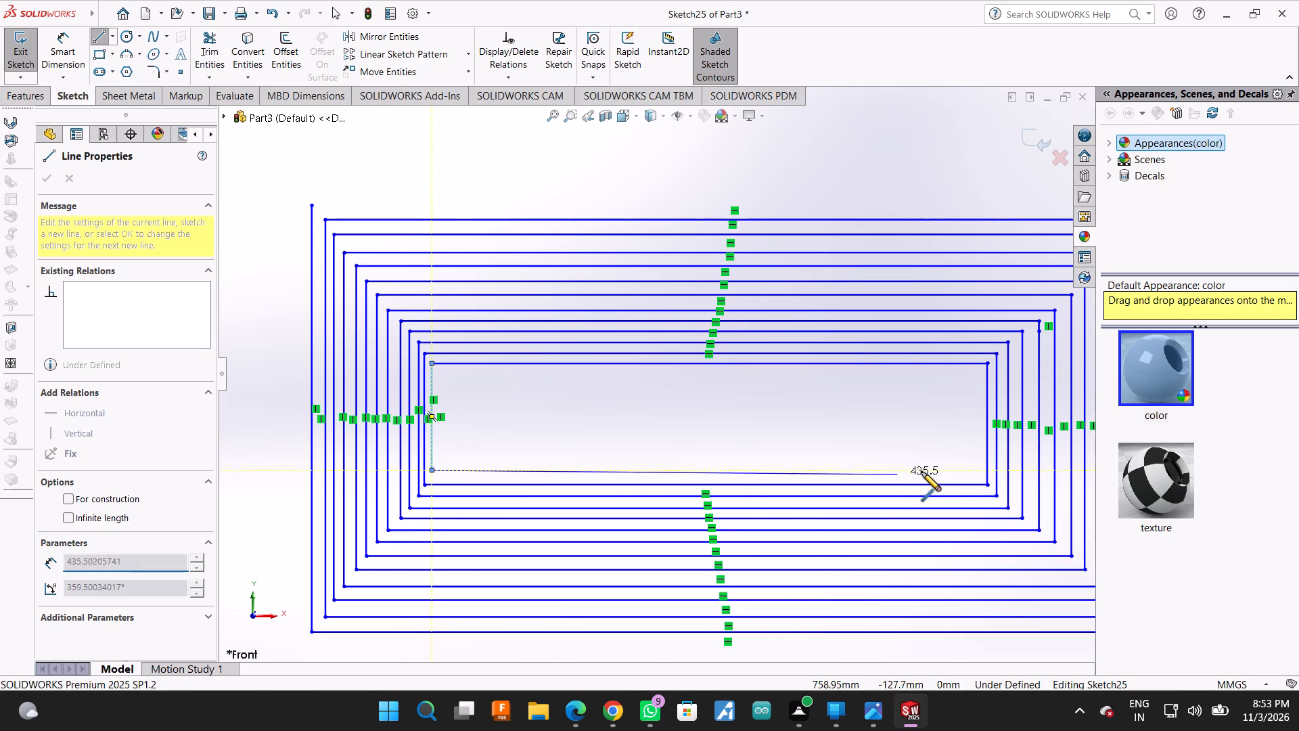
click(974, 468)
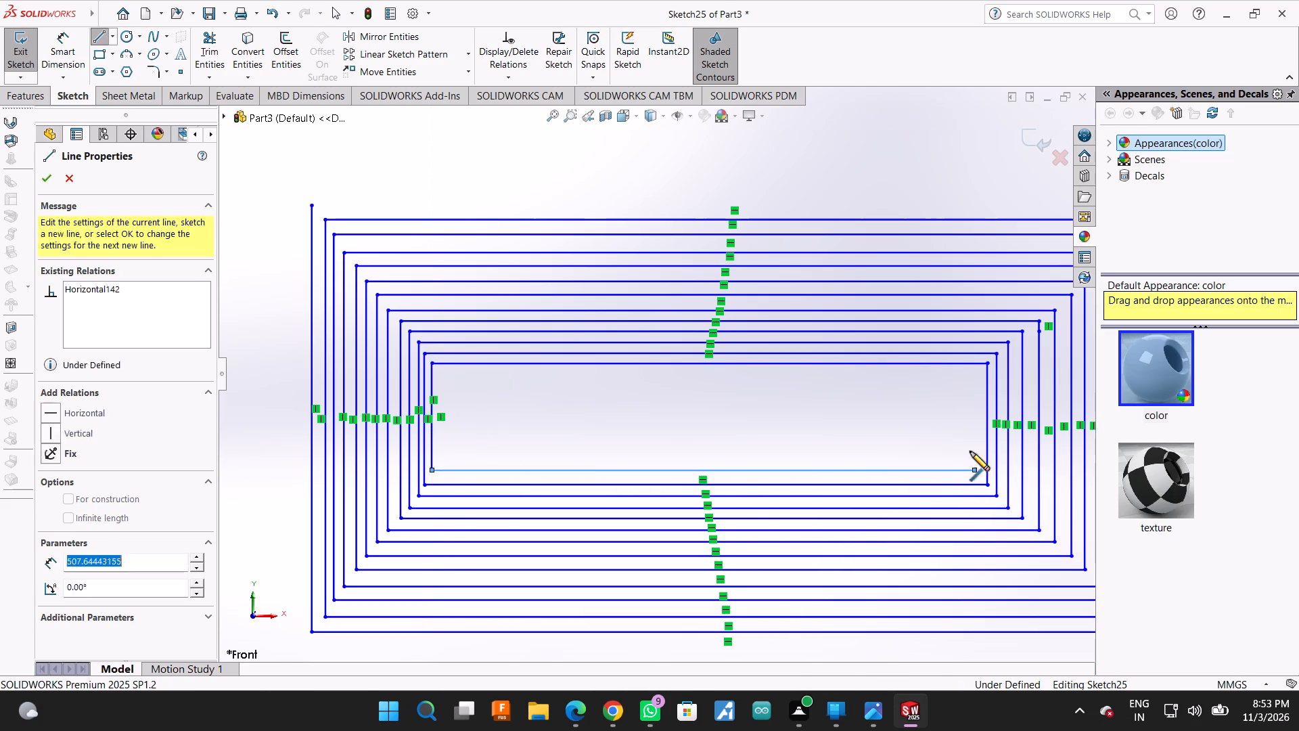
click(974, 376)
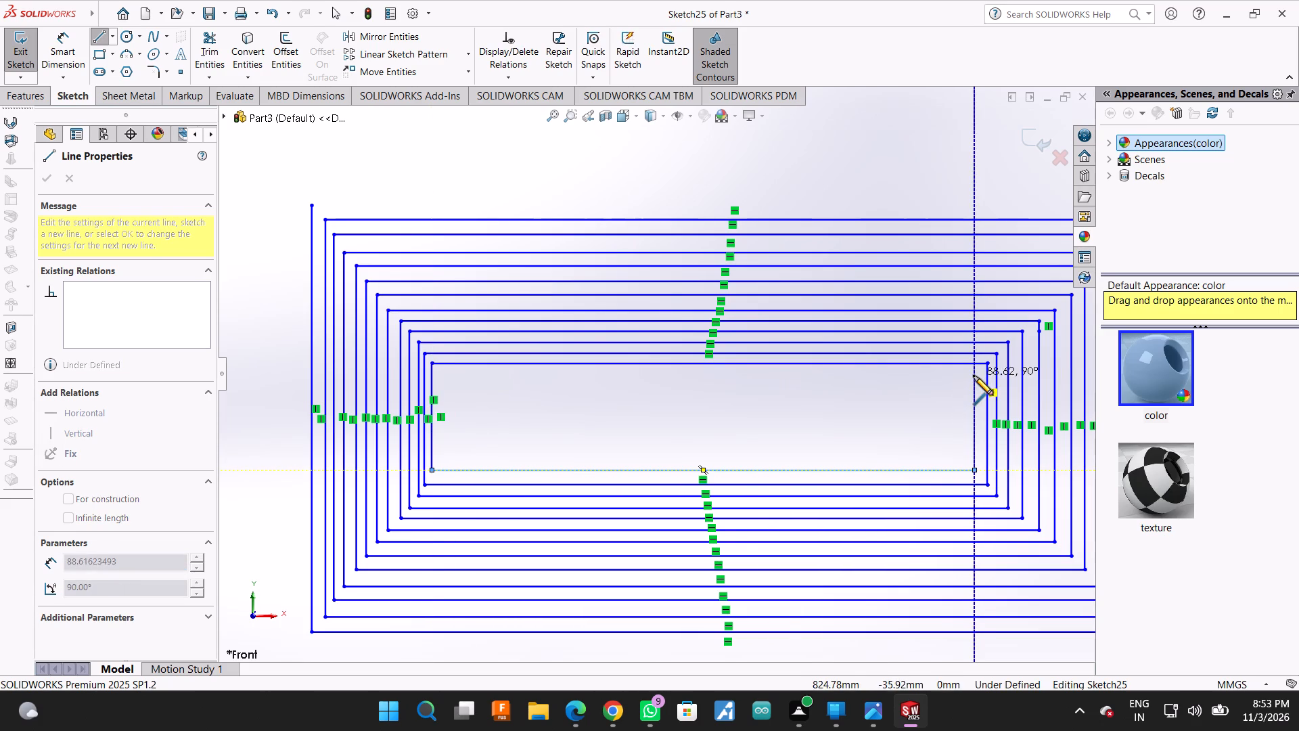
click(440, 375)
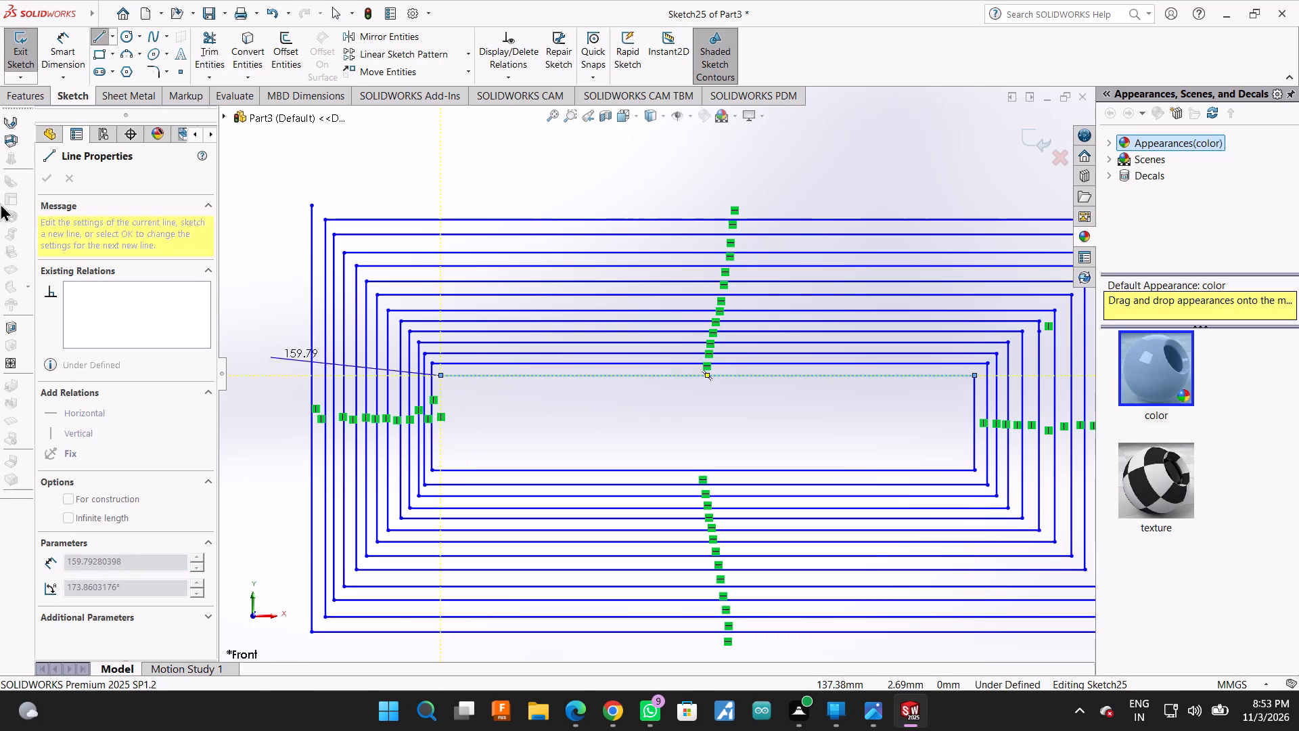
Draw the spiral's fourteenth turn inside the thirteenth, with left, lower and upper lines of about 78, 487 and 477 mm, plus the right line.
scroll(409, 533, down, 2)
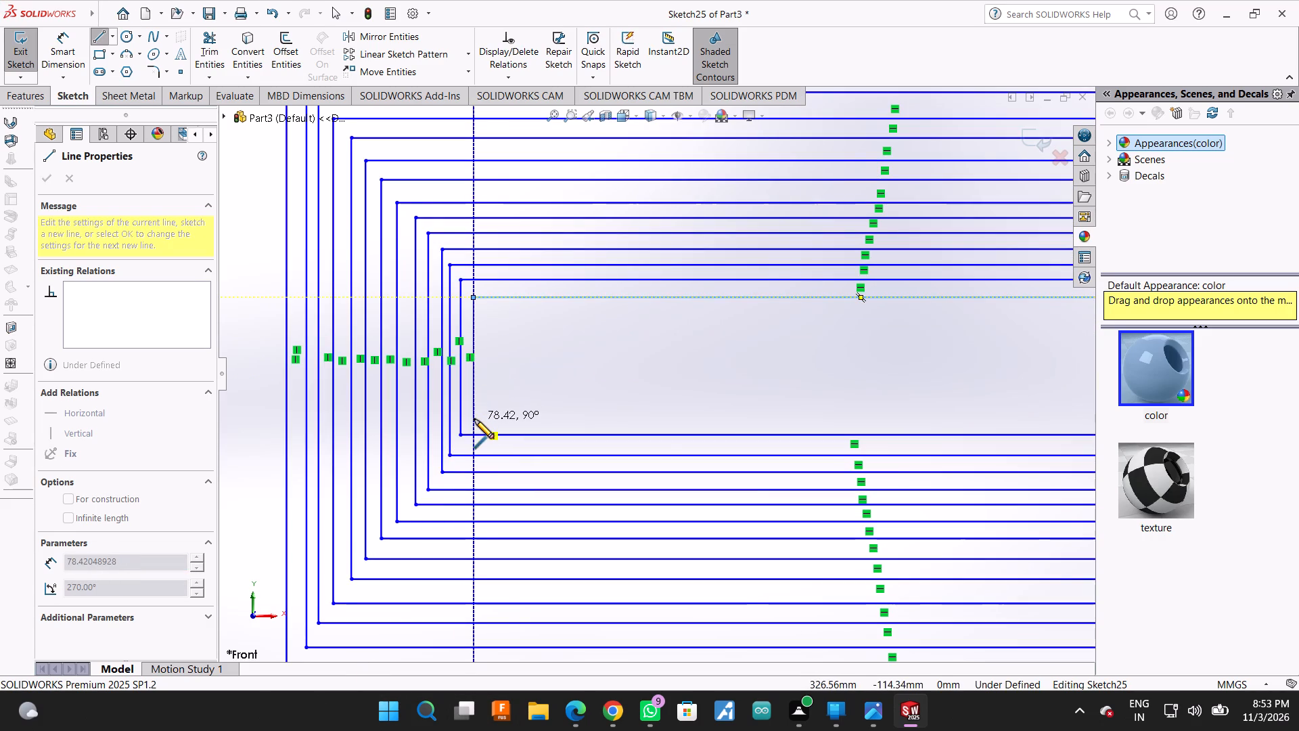
click(476, 420)
scroll(678, 441, up, 2)
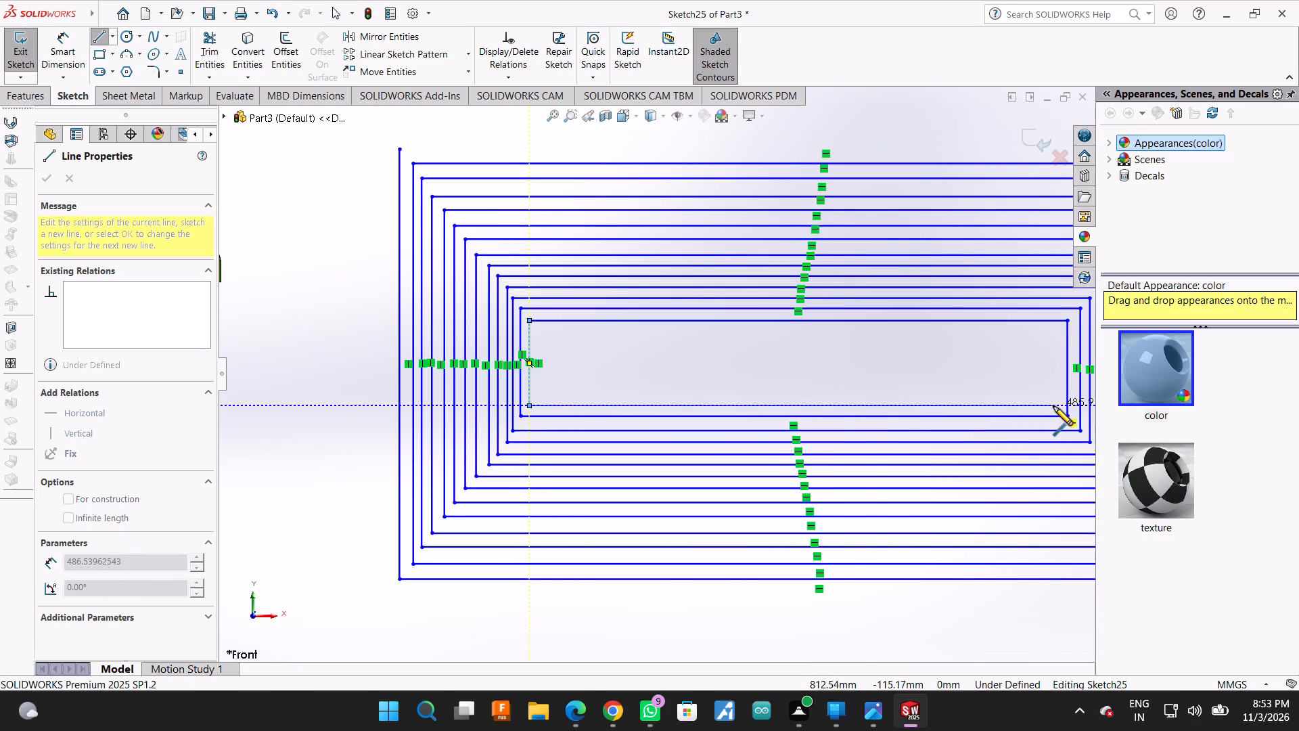
drag(1055, 405, 1056, 387)
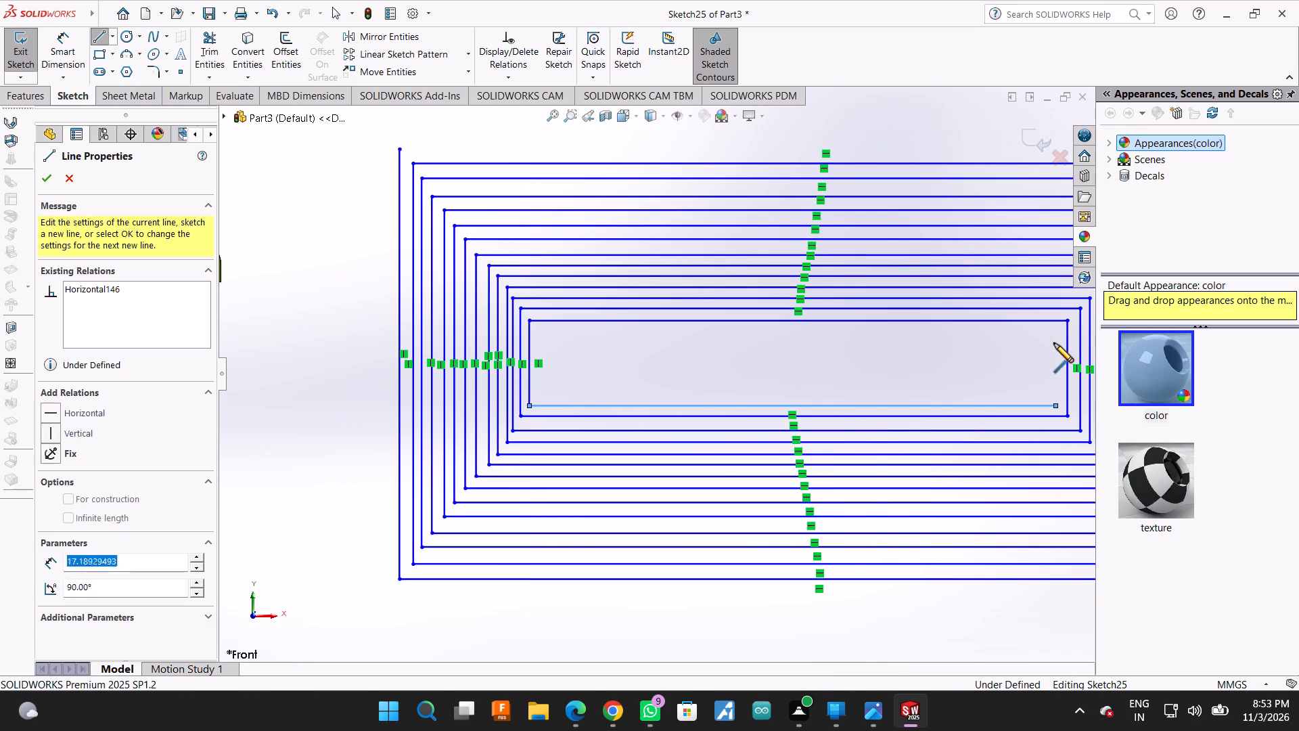
click(1055, 339)
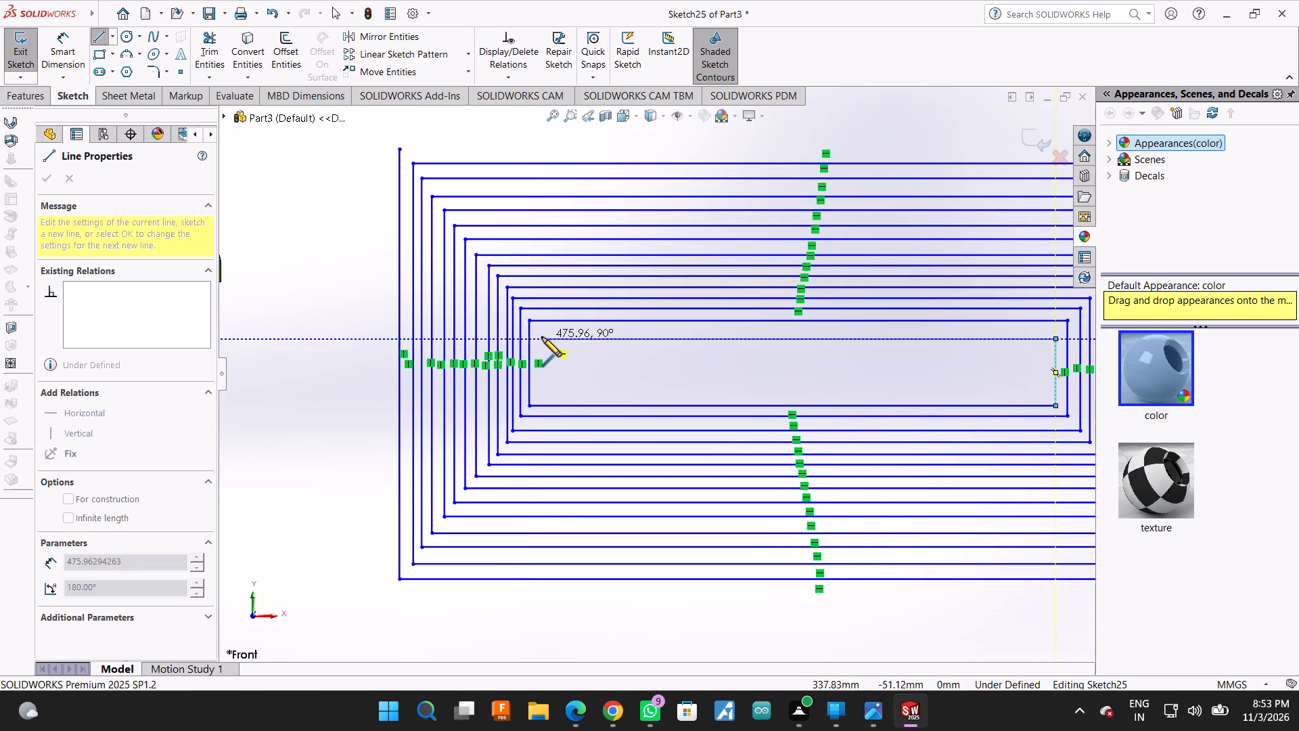
click(1055, 328)
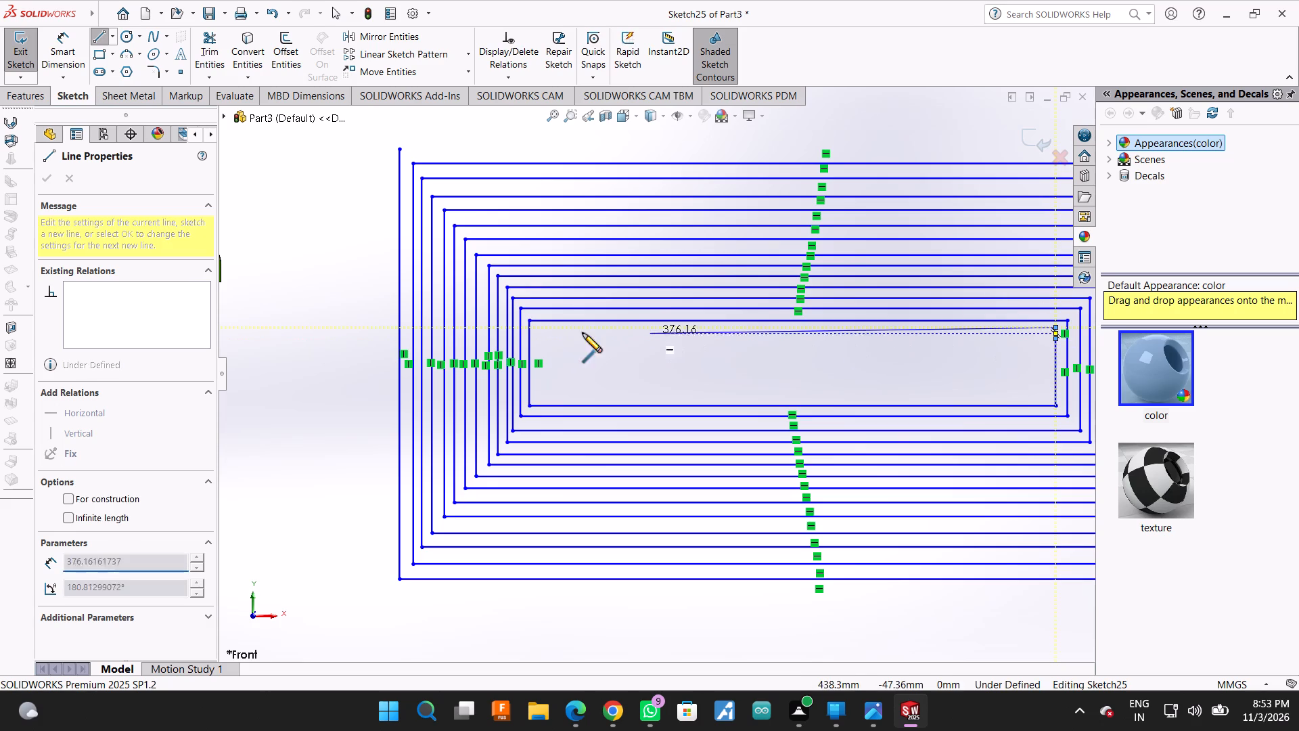
click(539, 328)
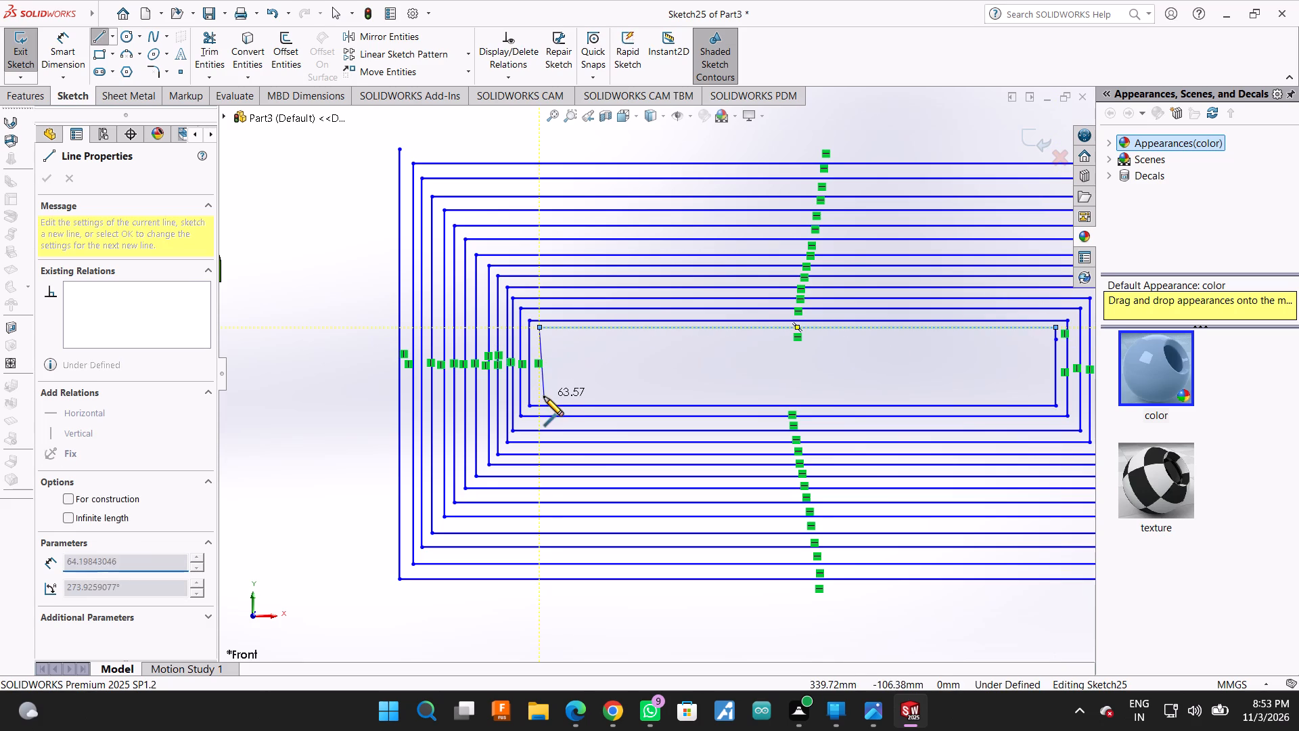
Draw the spiral's fifteenth turn inside the fourteenth, with lower, right and upper lines of about 467, 56 and 453 mm, plus the left line.
click(541, 394)
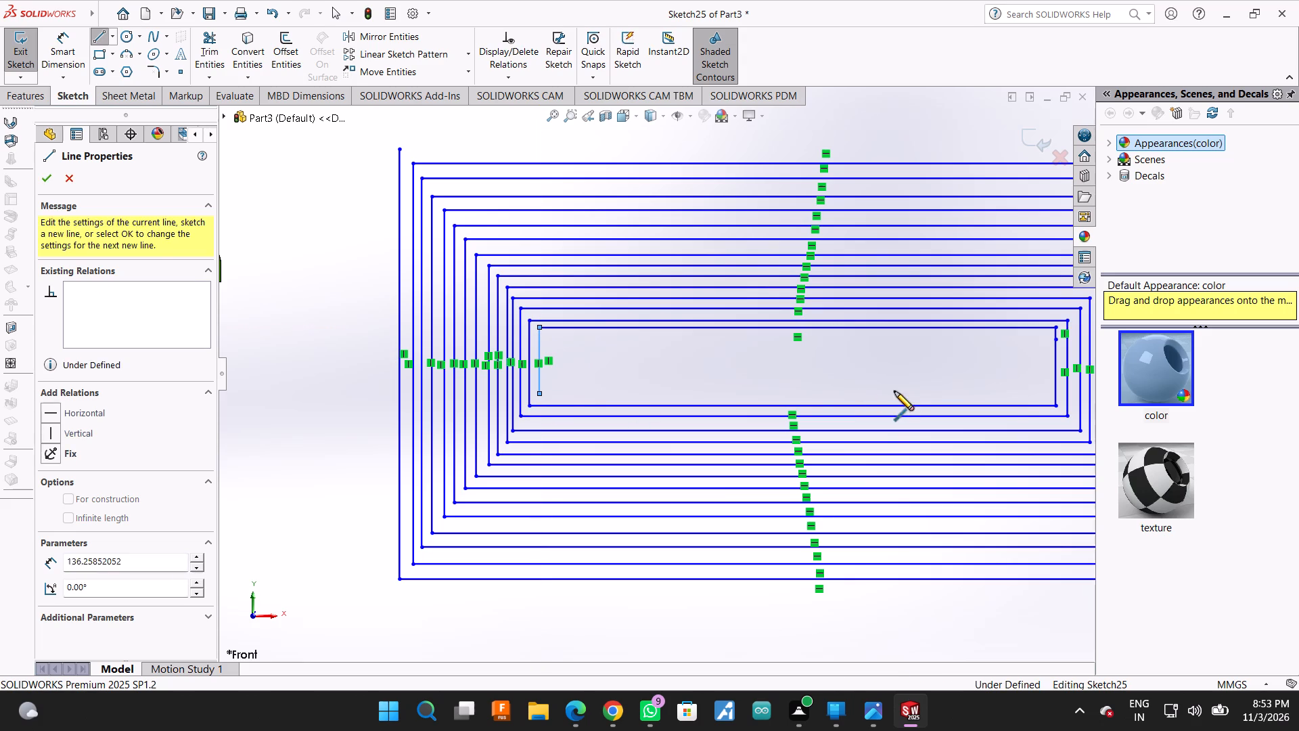
click(1043, 394)
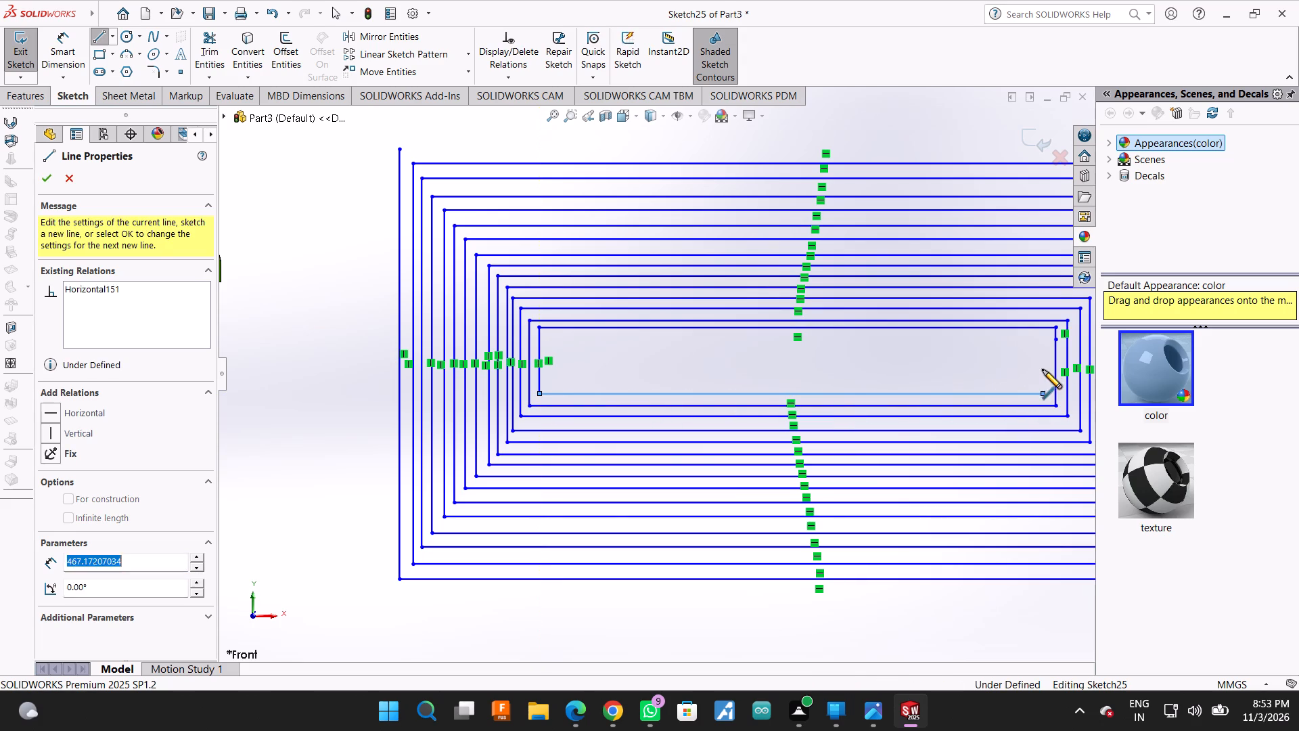
click(1041, 334)
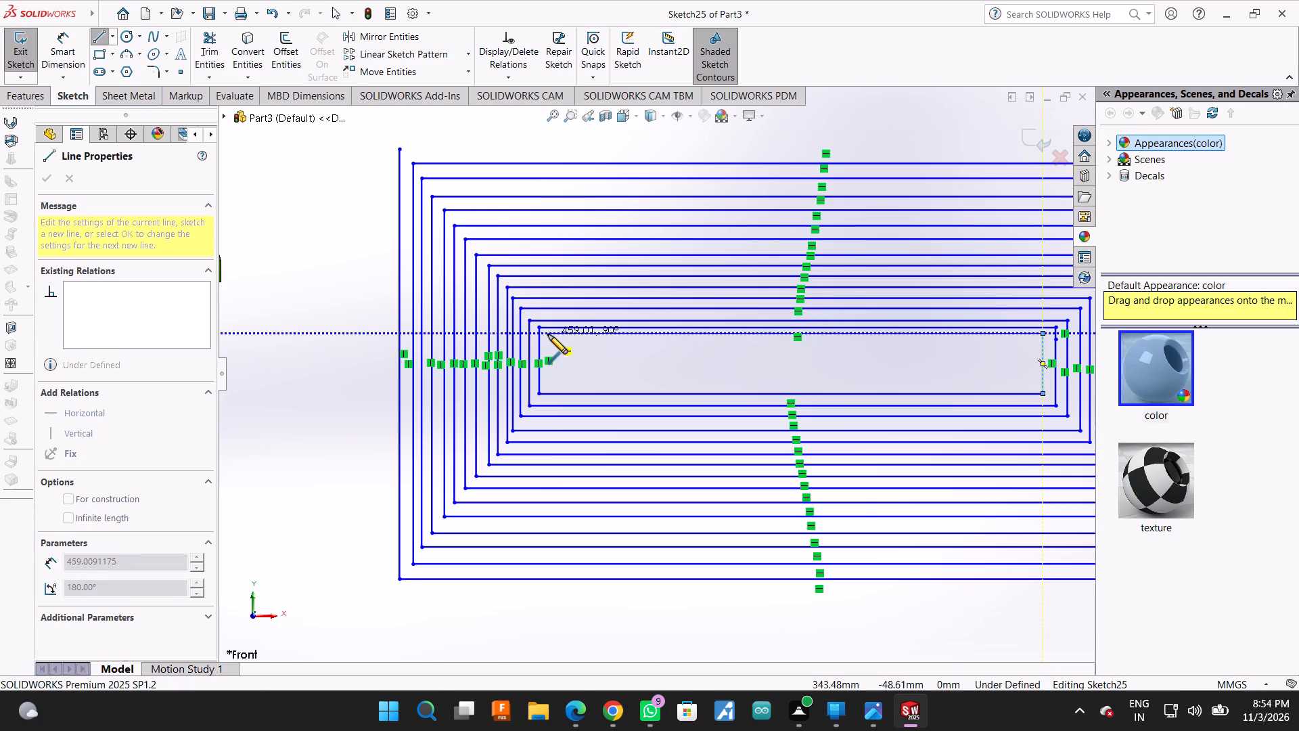
scroll(548, 334, down, 2)
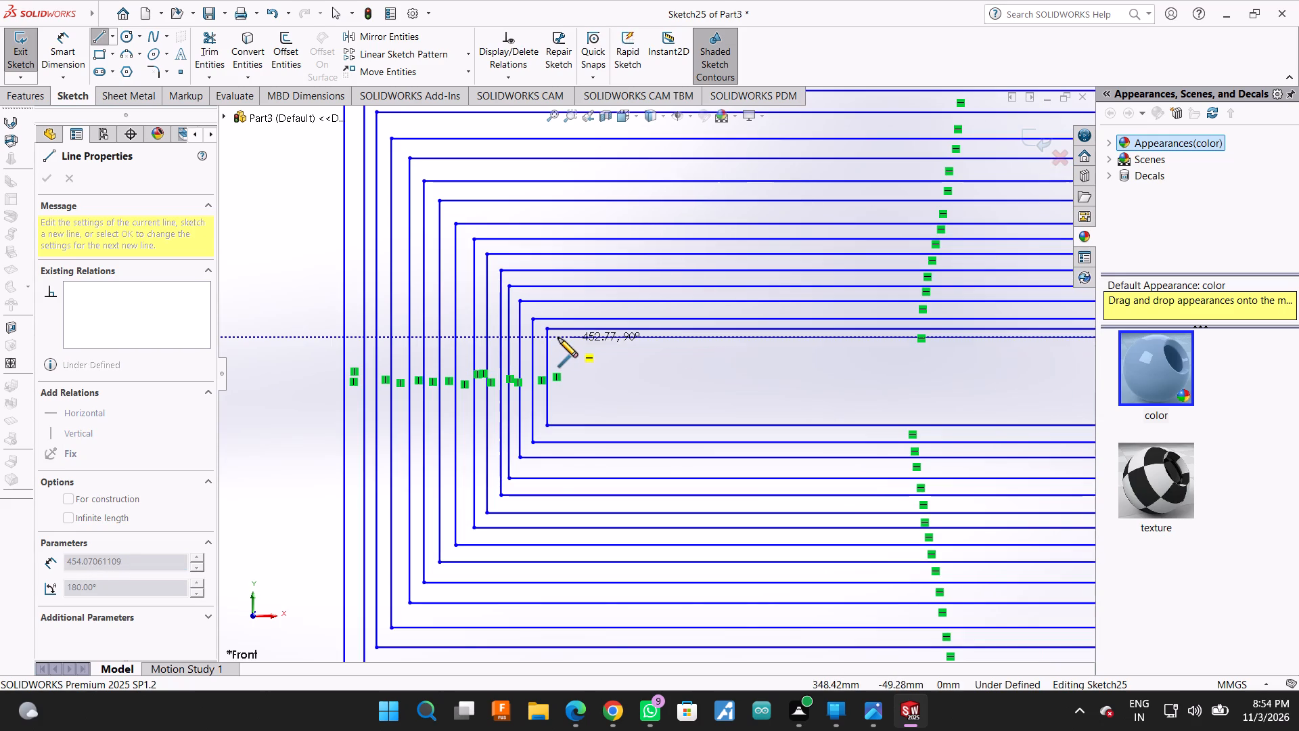
click(558, 338)
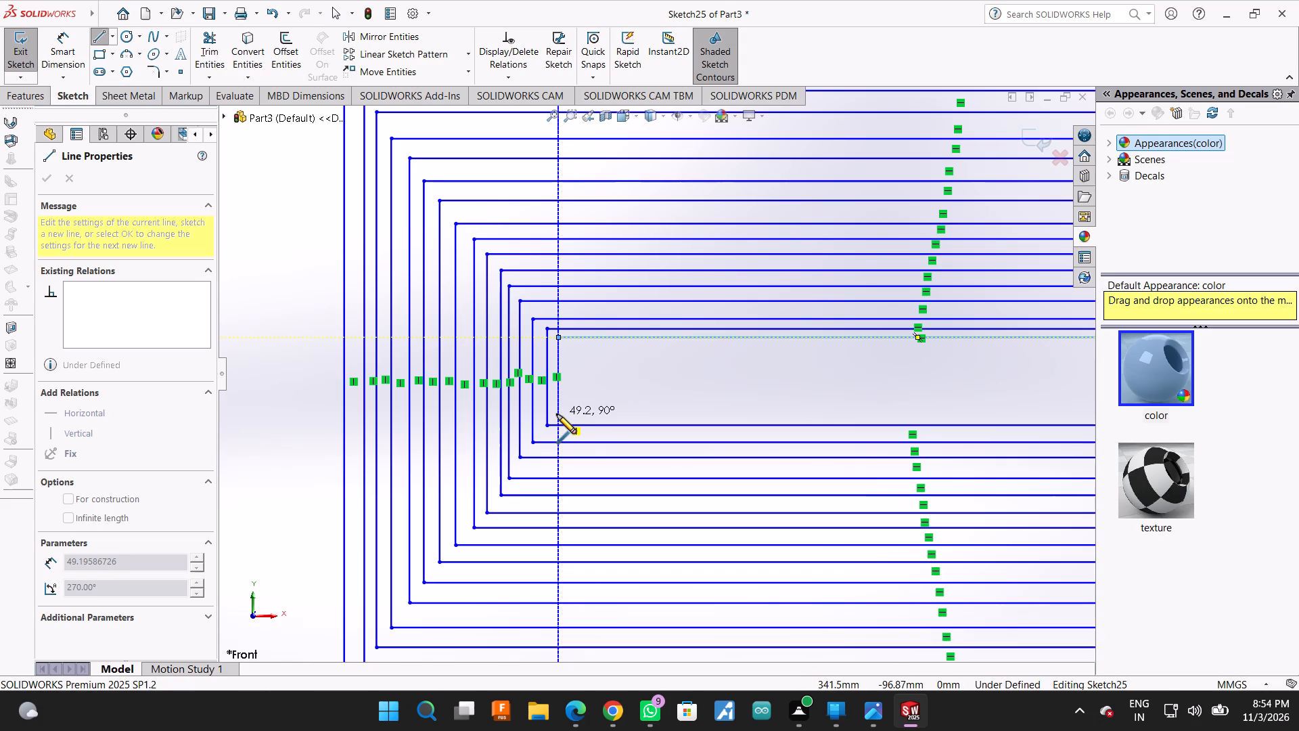
Draw the spiral's sixteenth turn inside the fifteenth, with left, lower and right lines of about 49, 452 and 40 mm, plus the upper line.
click(557, 414)
scroll(568, 411, up, 5)
scroll(712, 381, down, 4)
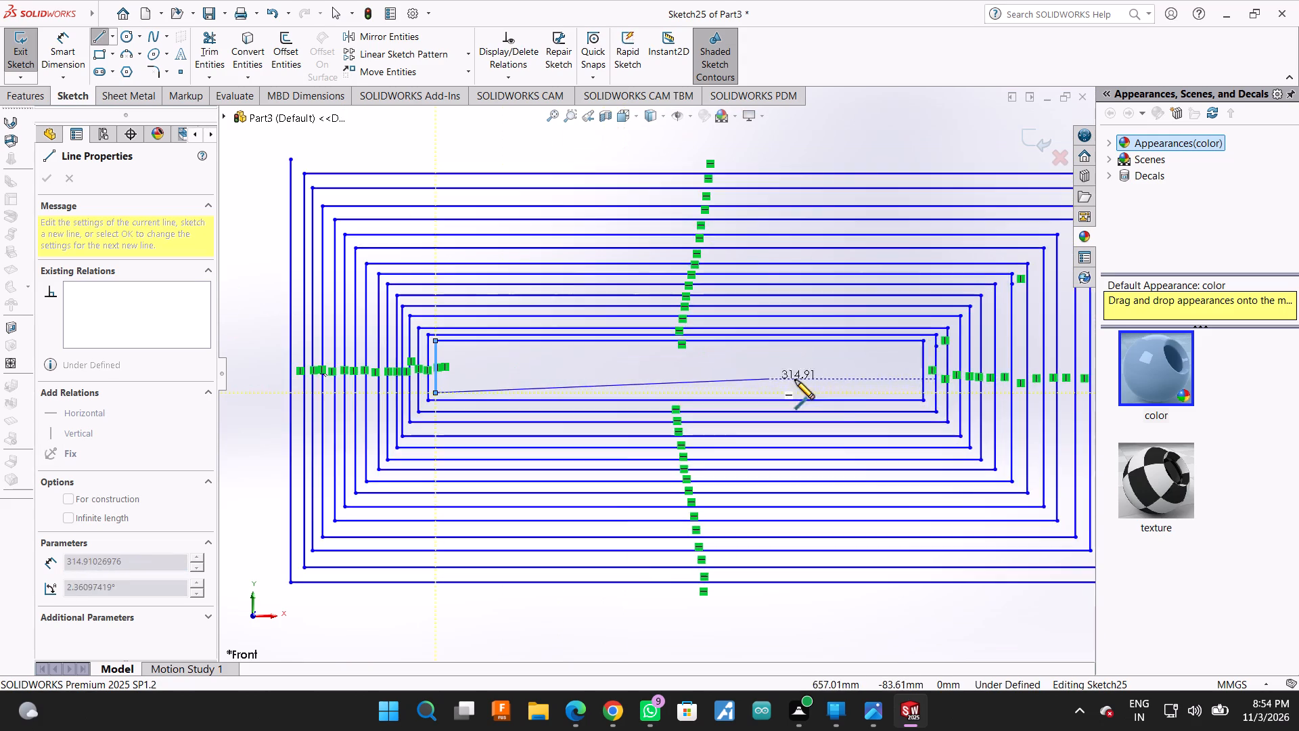
scroll(853, 385, down, 2)
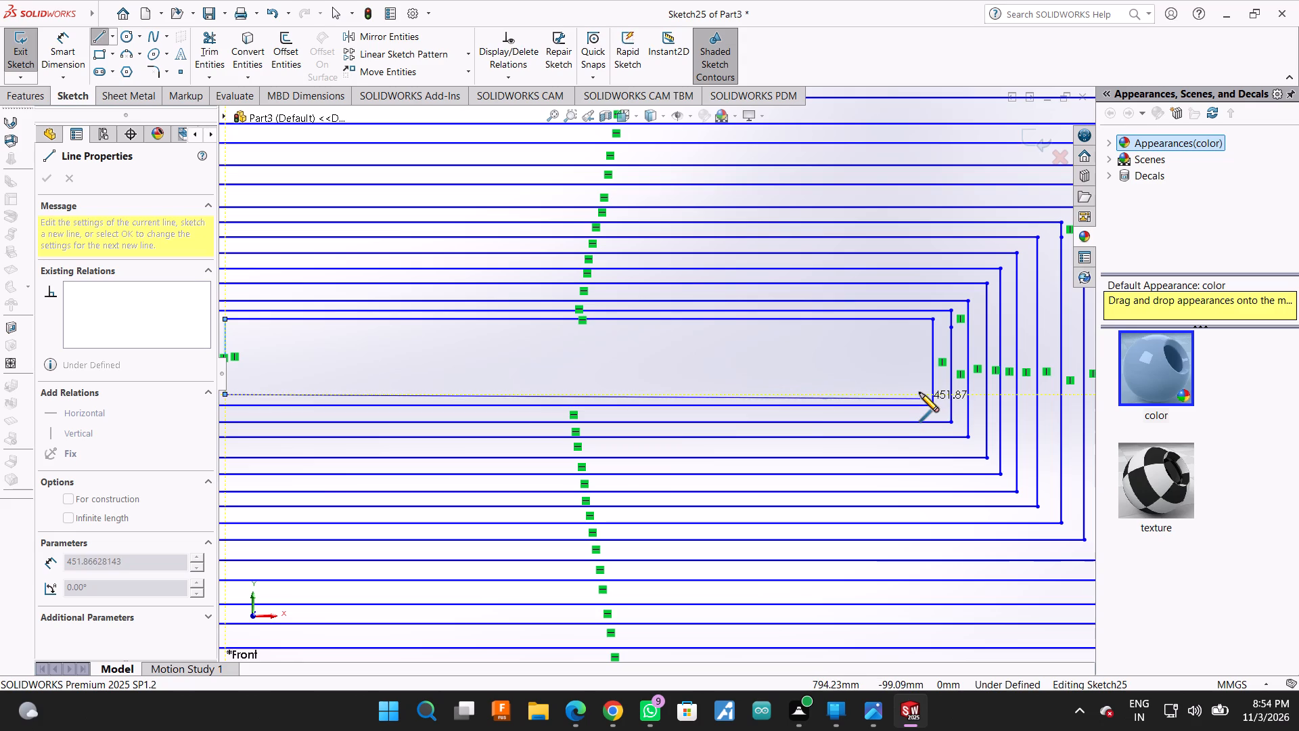
click(919, 393)
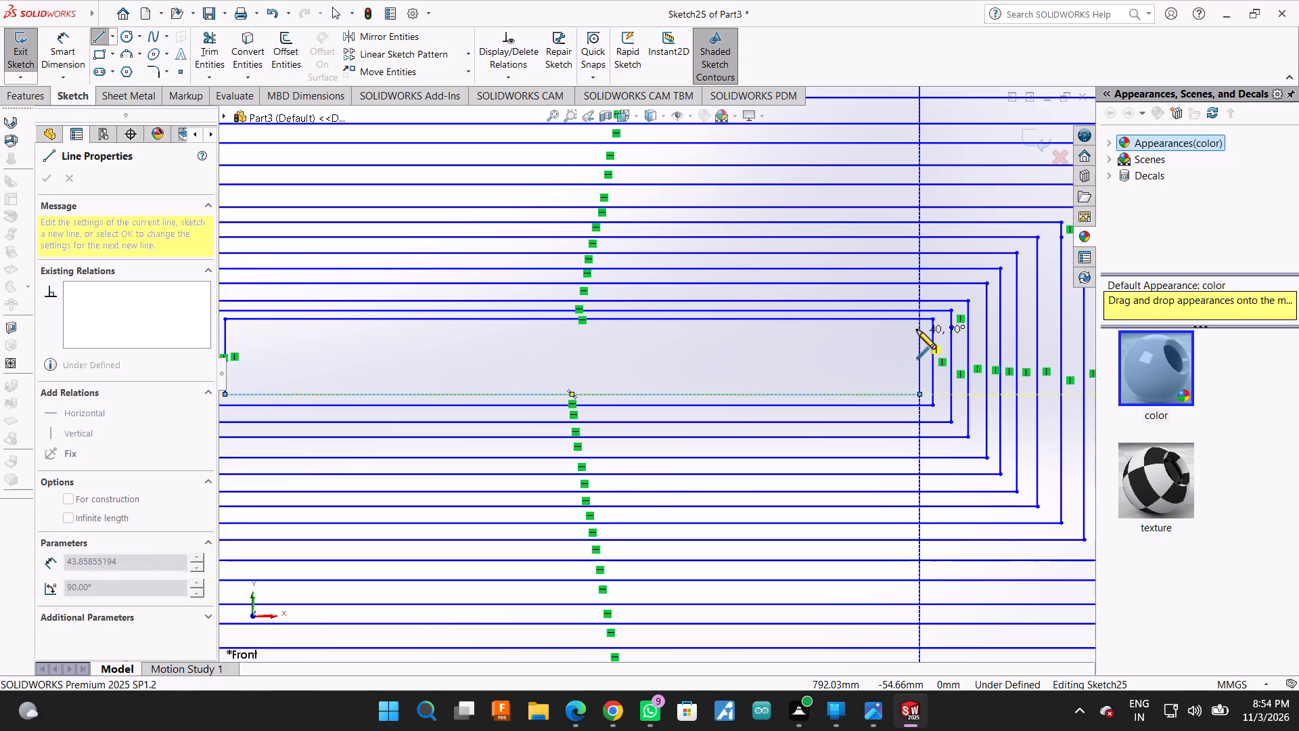
click(917, 330)
scroll(914, 351, up, 5)
scroll(495, 349, down, 4)
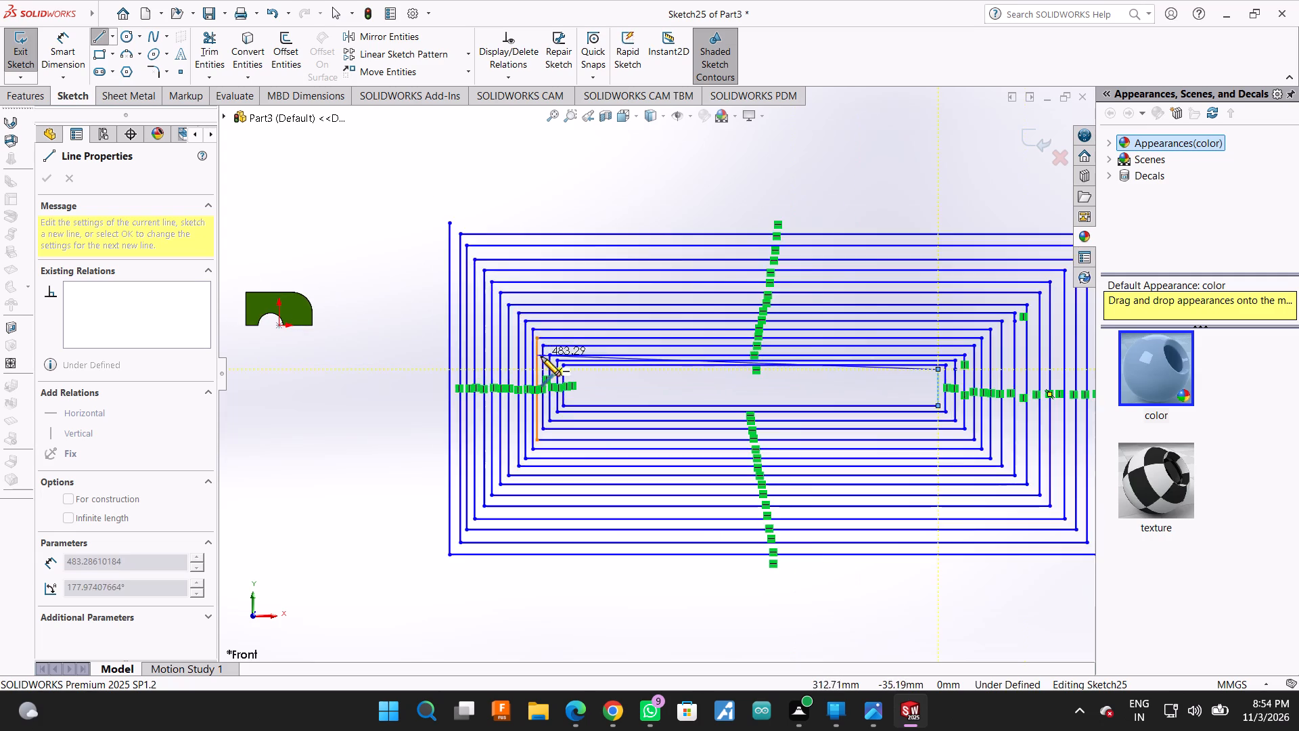
scroll(541, 357, down, 3)
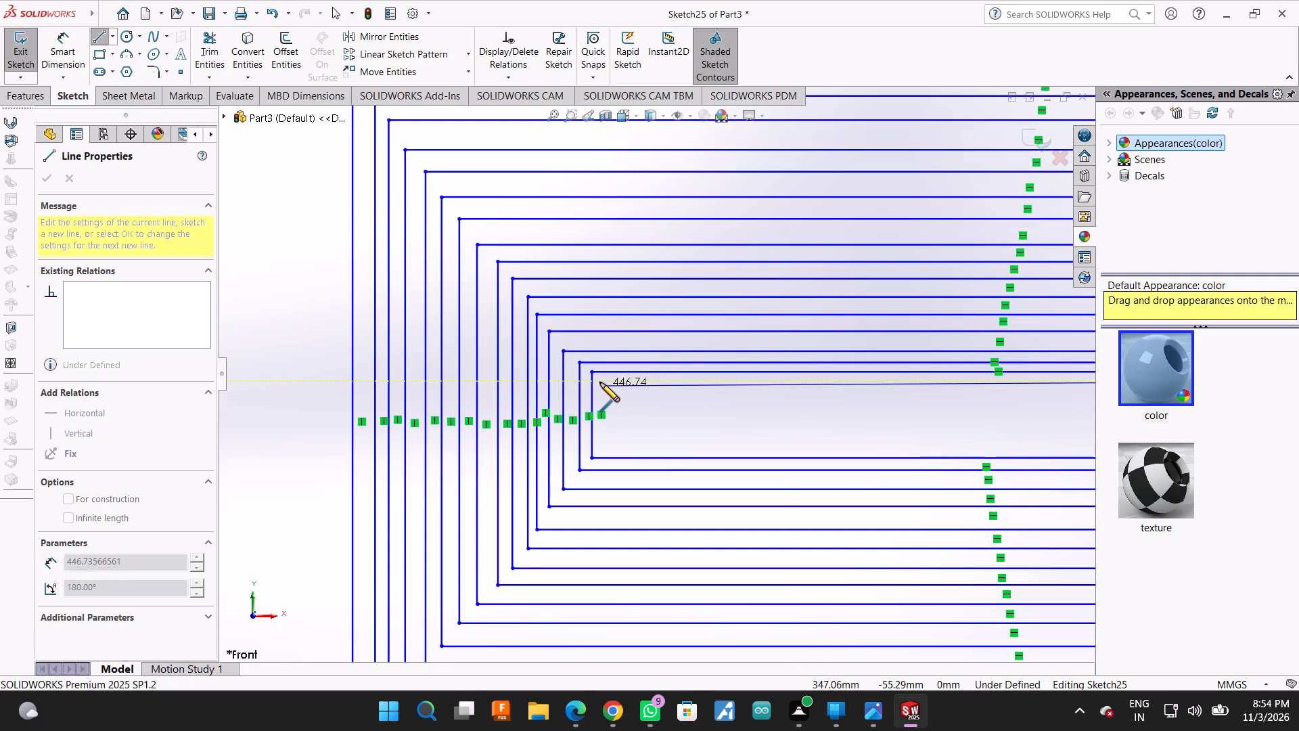
click(606, 382)
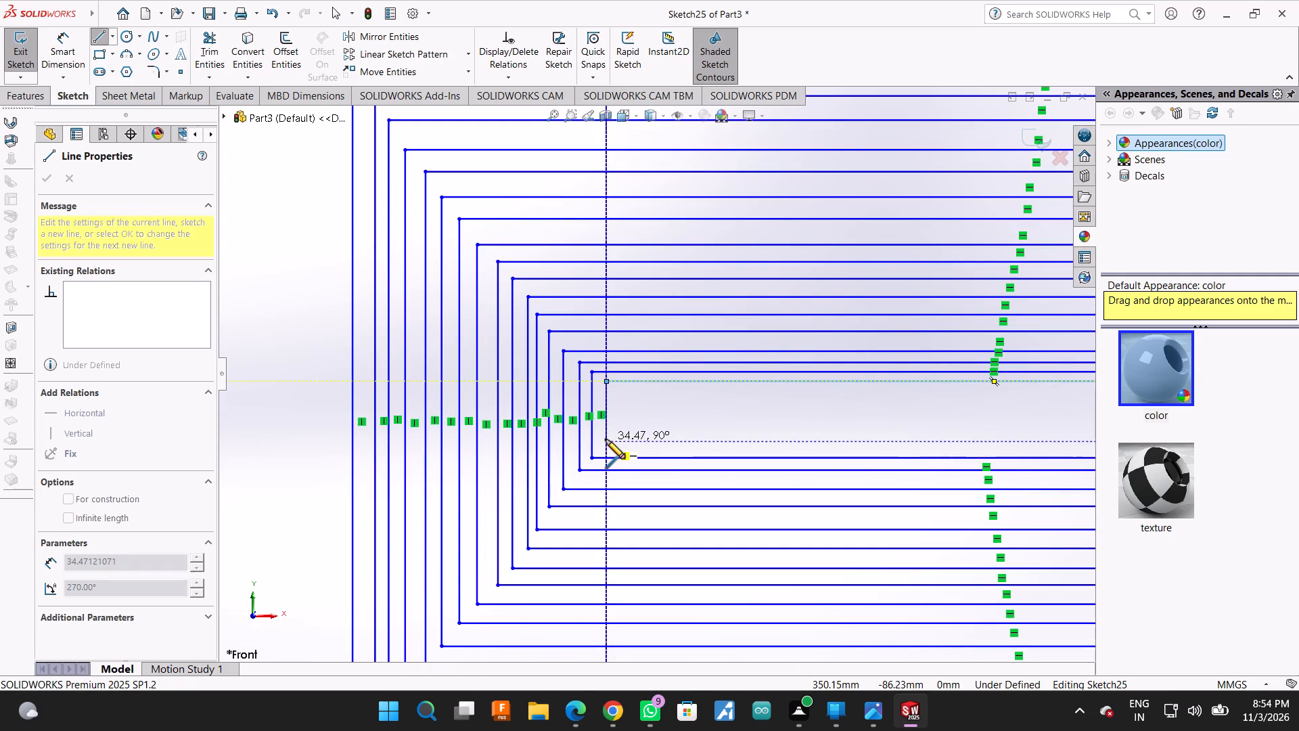
Draw the spiral's seventeenth turn inside the sixteenth, with left and right lines of about 34 and 31 mm, plus lower and upper lines.
click(606, 439)
scroll(606, 442, up, 2)
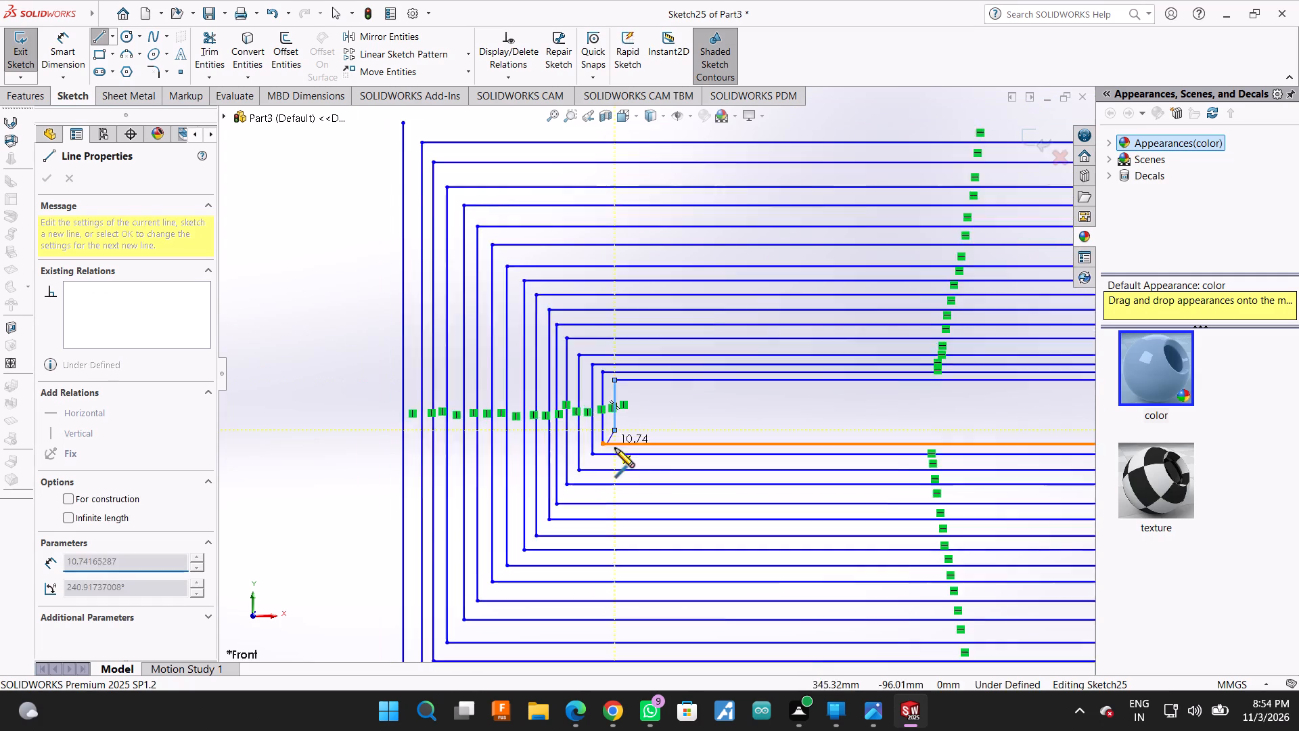
scroll(615, 448, up, 3)
scroll(871, 409, down, 4)
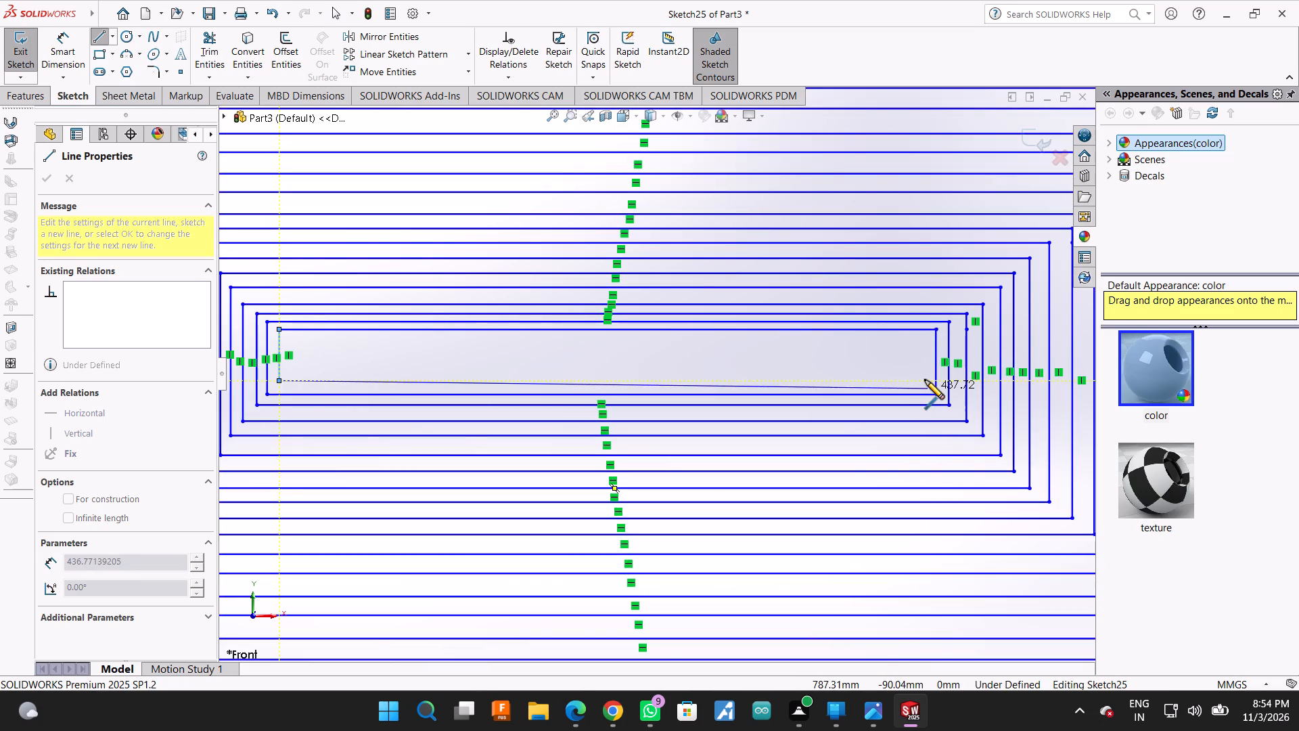
click(921, 377)
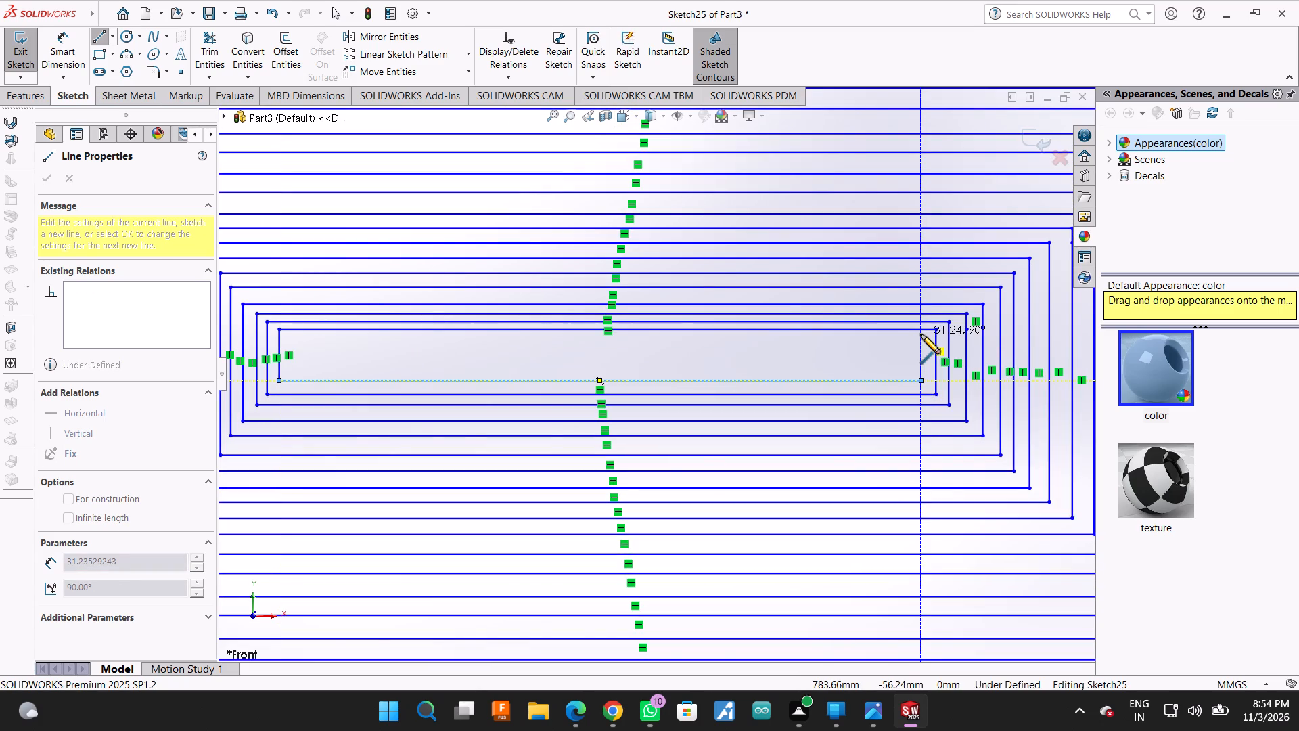
click(920, 336)
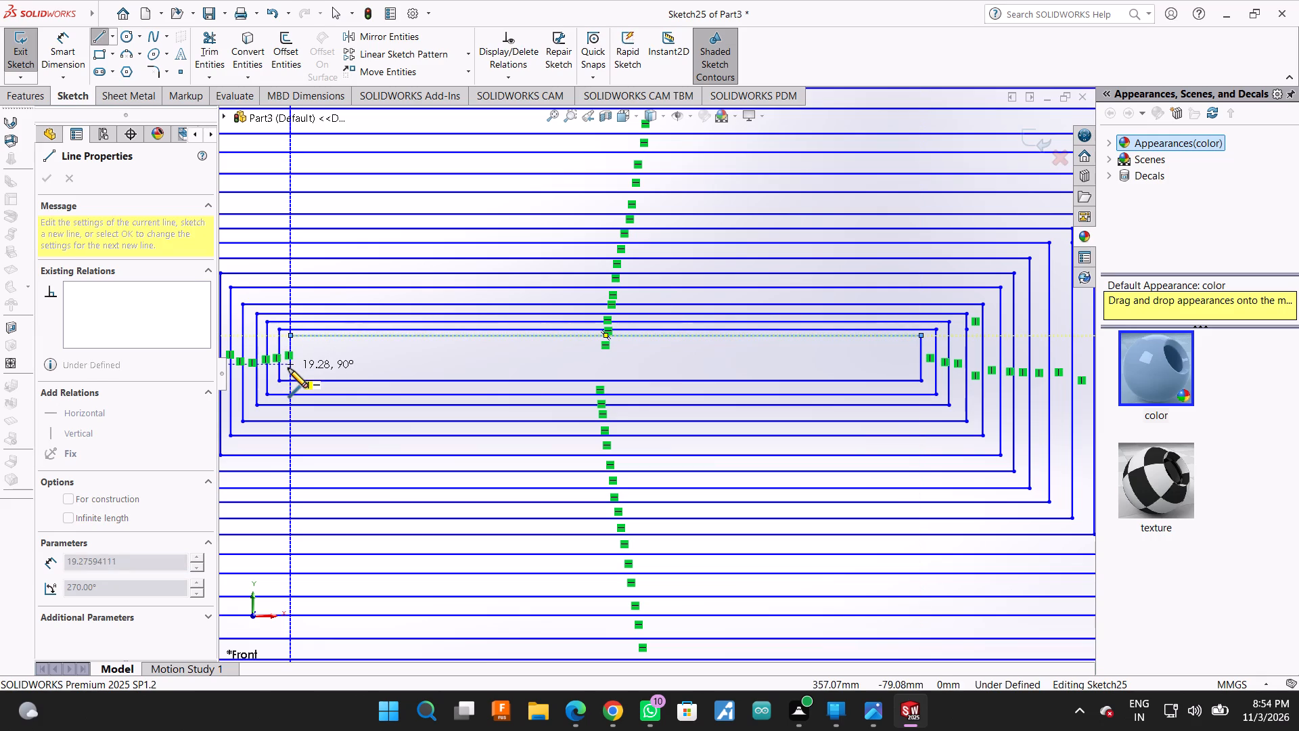
Draw the spiral's eighteenth turn inside the seventeenth, with a left line of about 19 mm, a lower line of about 418 mm and a short right line.
click(288, 368)
click(910, 370)
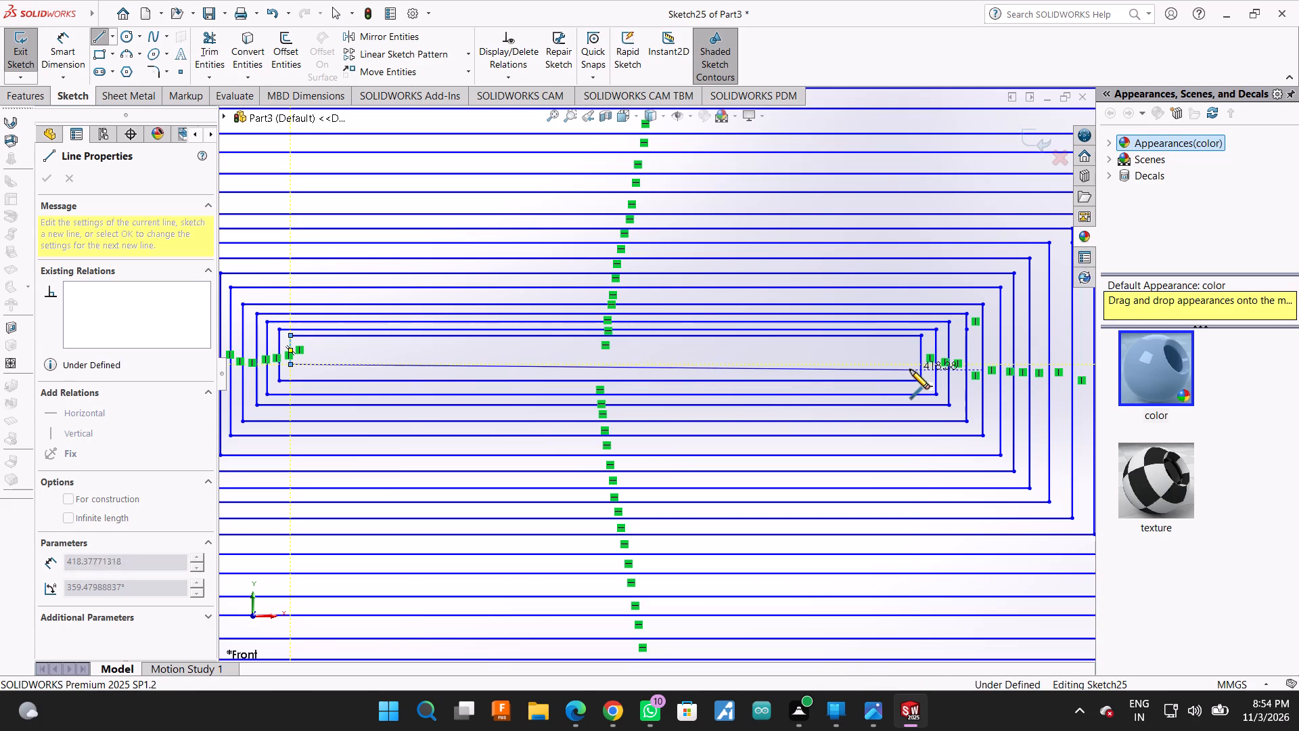
click(910, 349)
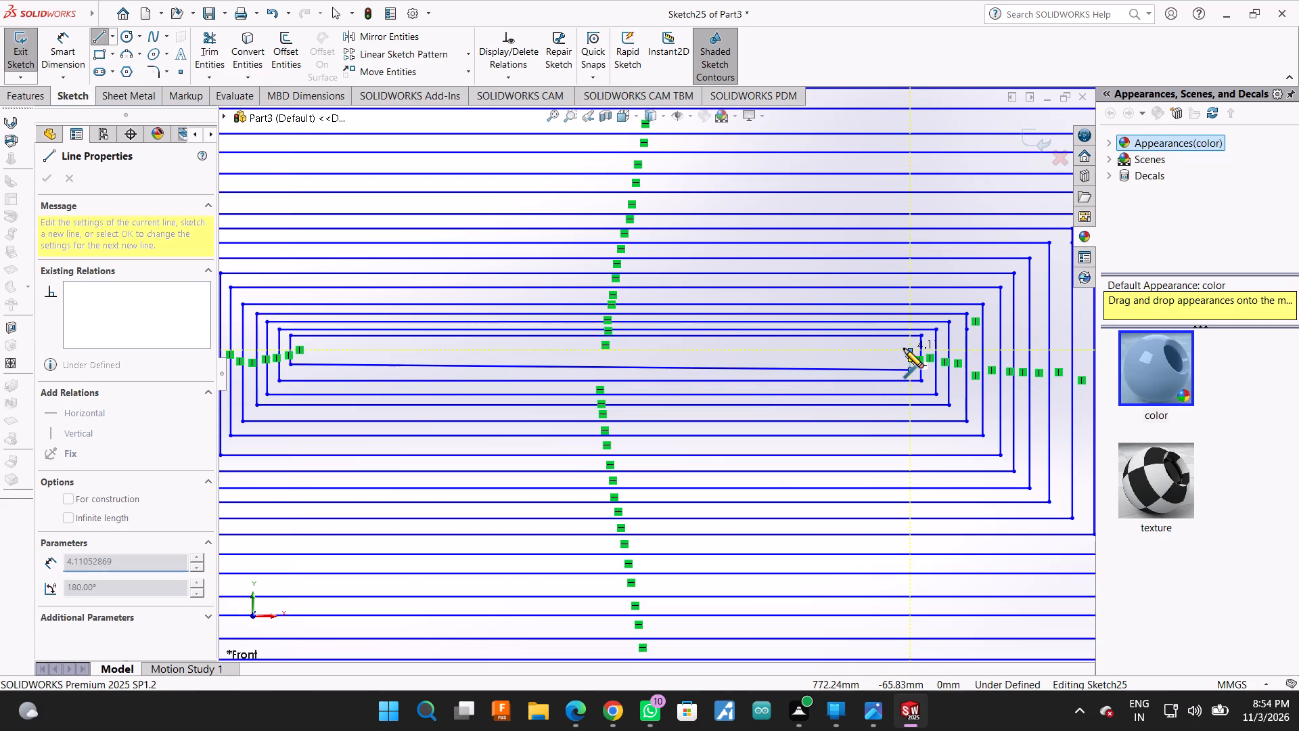
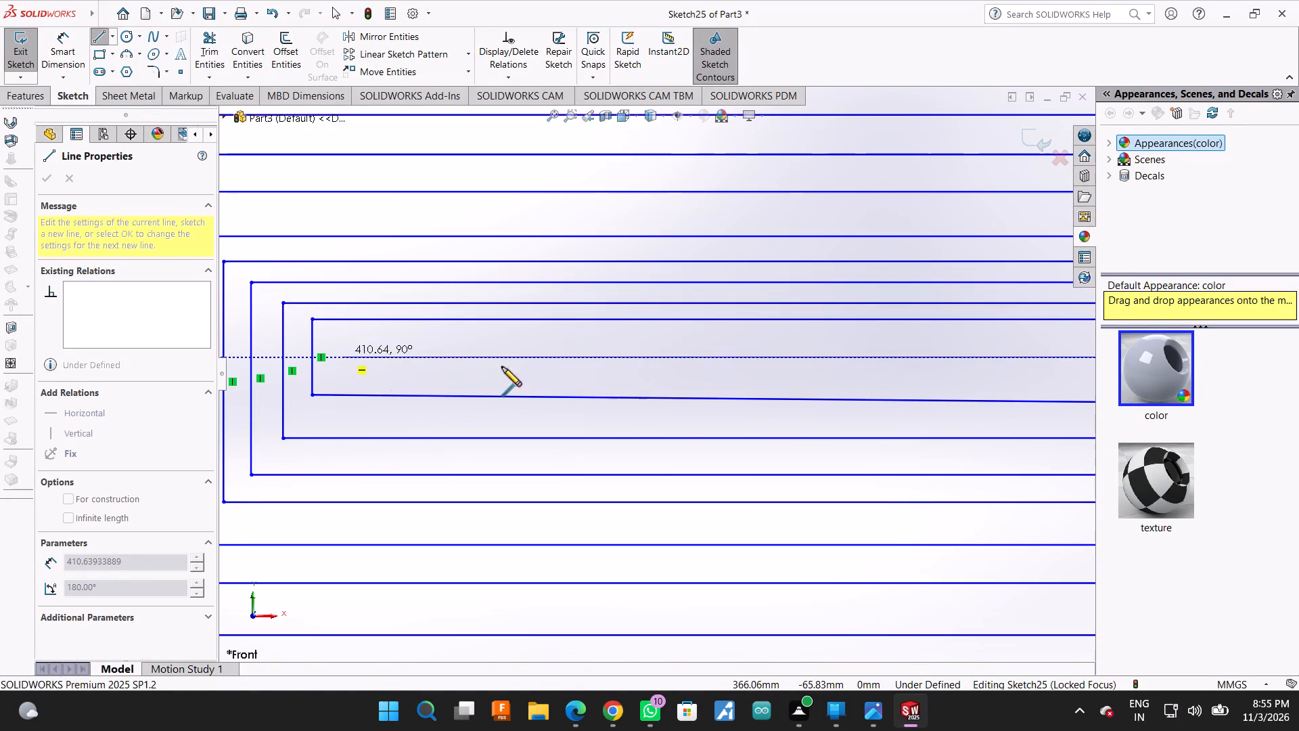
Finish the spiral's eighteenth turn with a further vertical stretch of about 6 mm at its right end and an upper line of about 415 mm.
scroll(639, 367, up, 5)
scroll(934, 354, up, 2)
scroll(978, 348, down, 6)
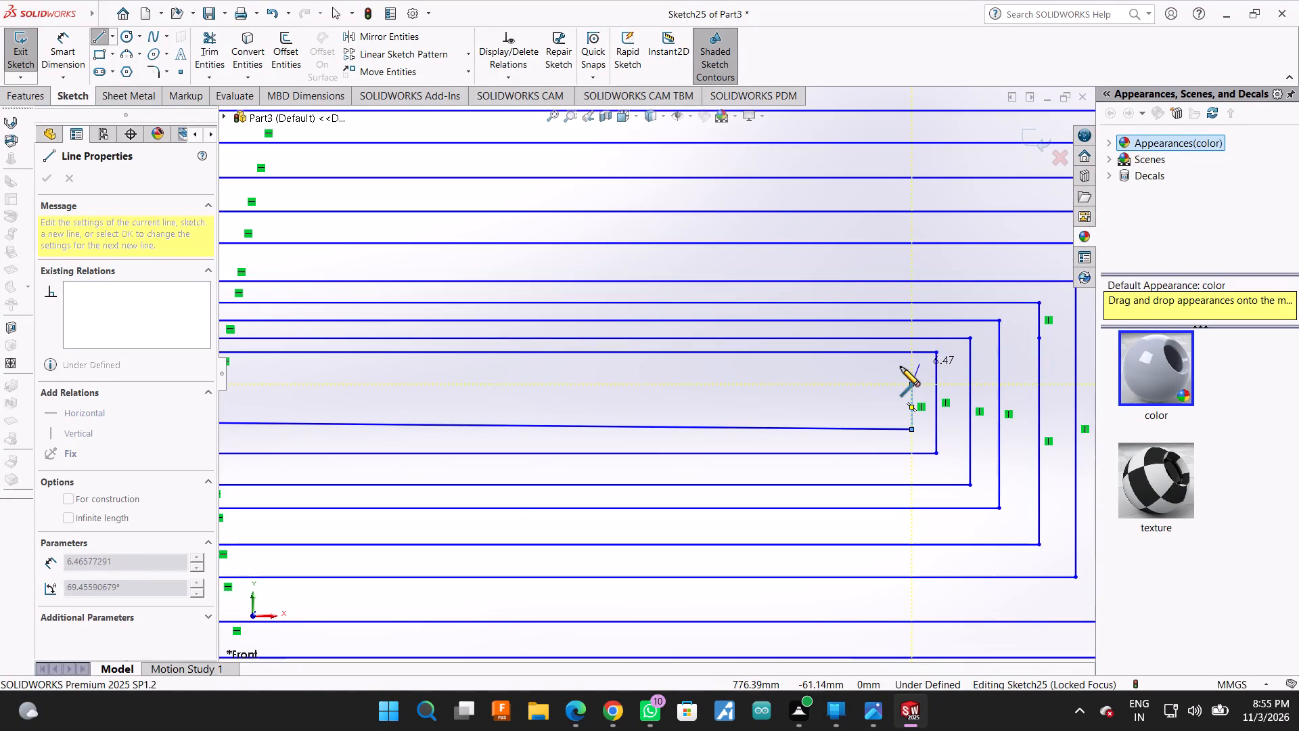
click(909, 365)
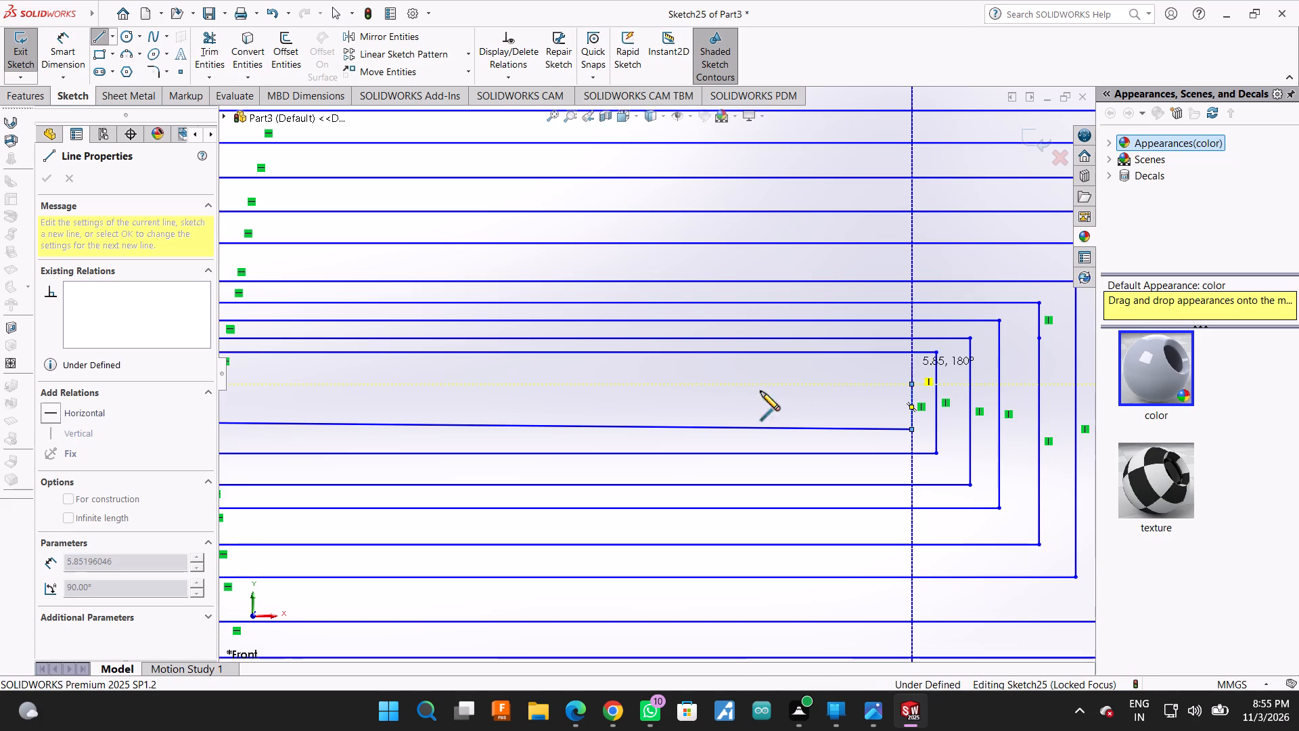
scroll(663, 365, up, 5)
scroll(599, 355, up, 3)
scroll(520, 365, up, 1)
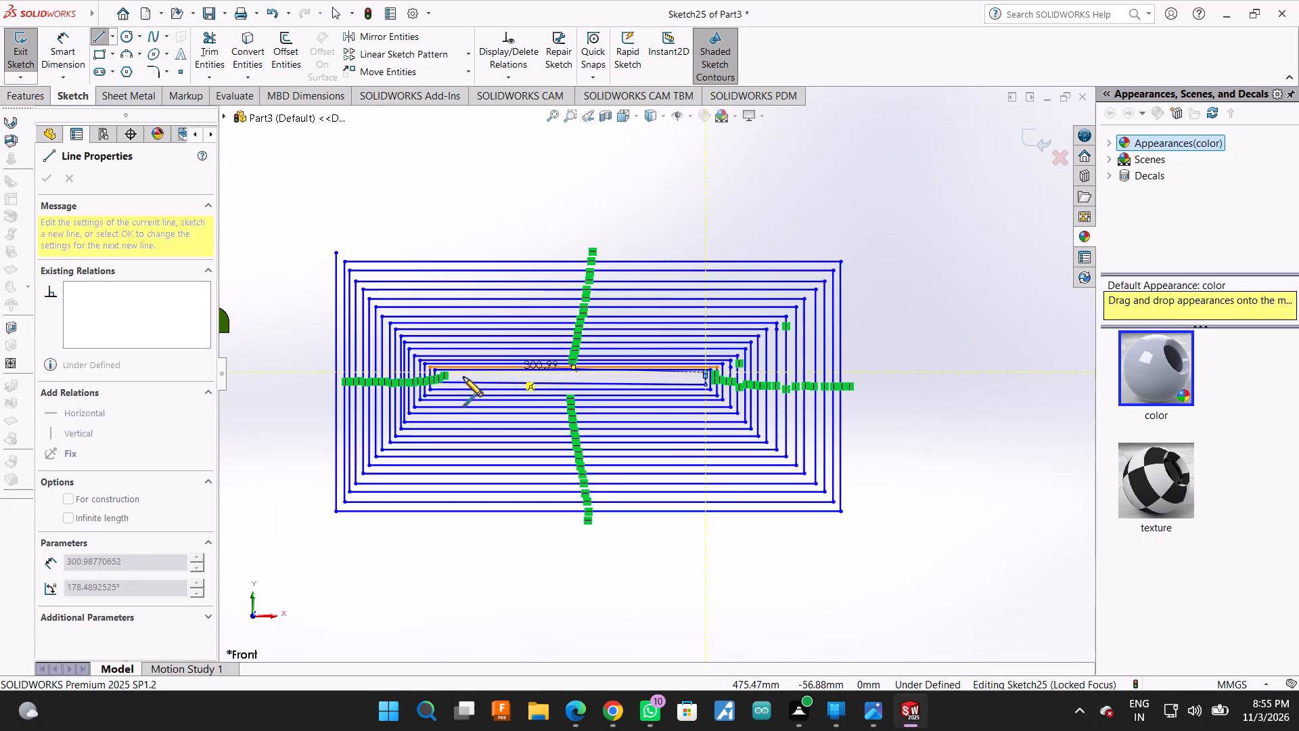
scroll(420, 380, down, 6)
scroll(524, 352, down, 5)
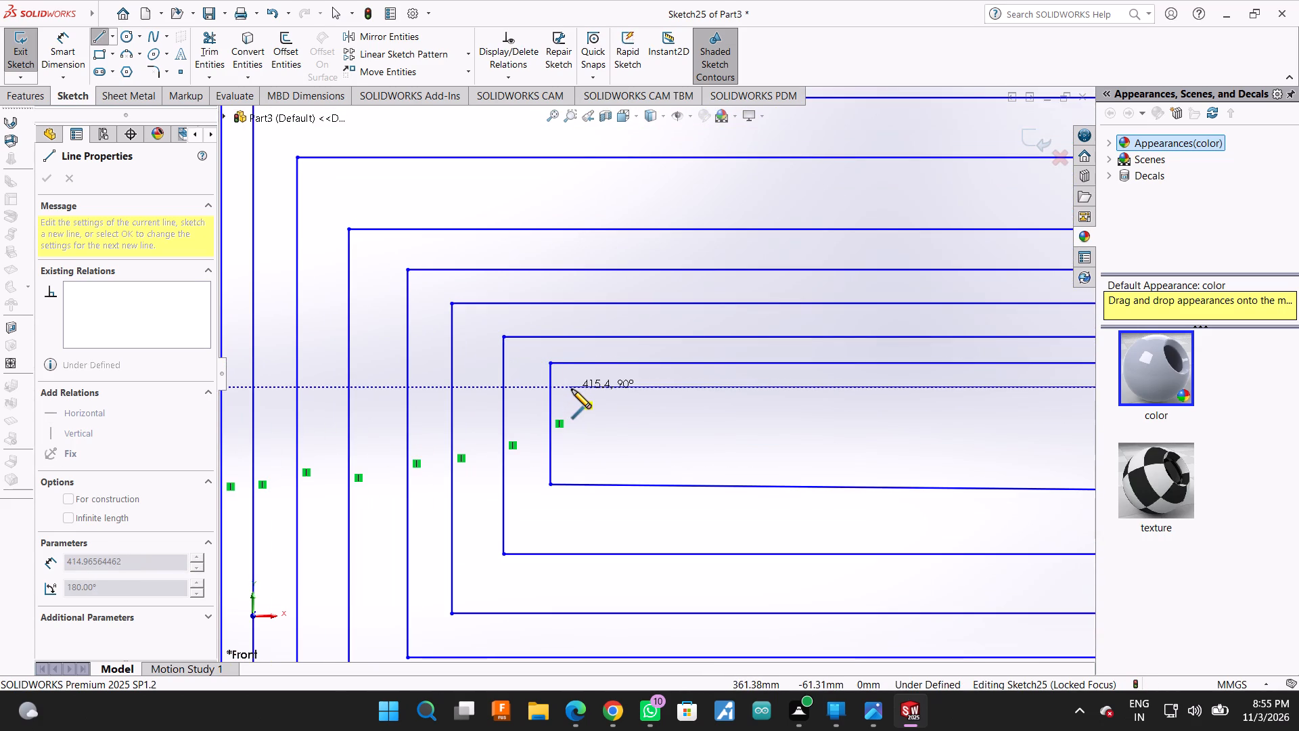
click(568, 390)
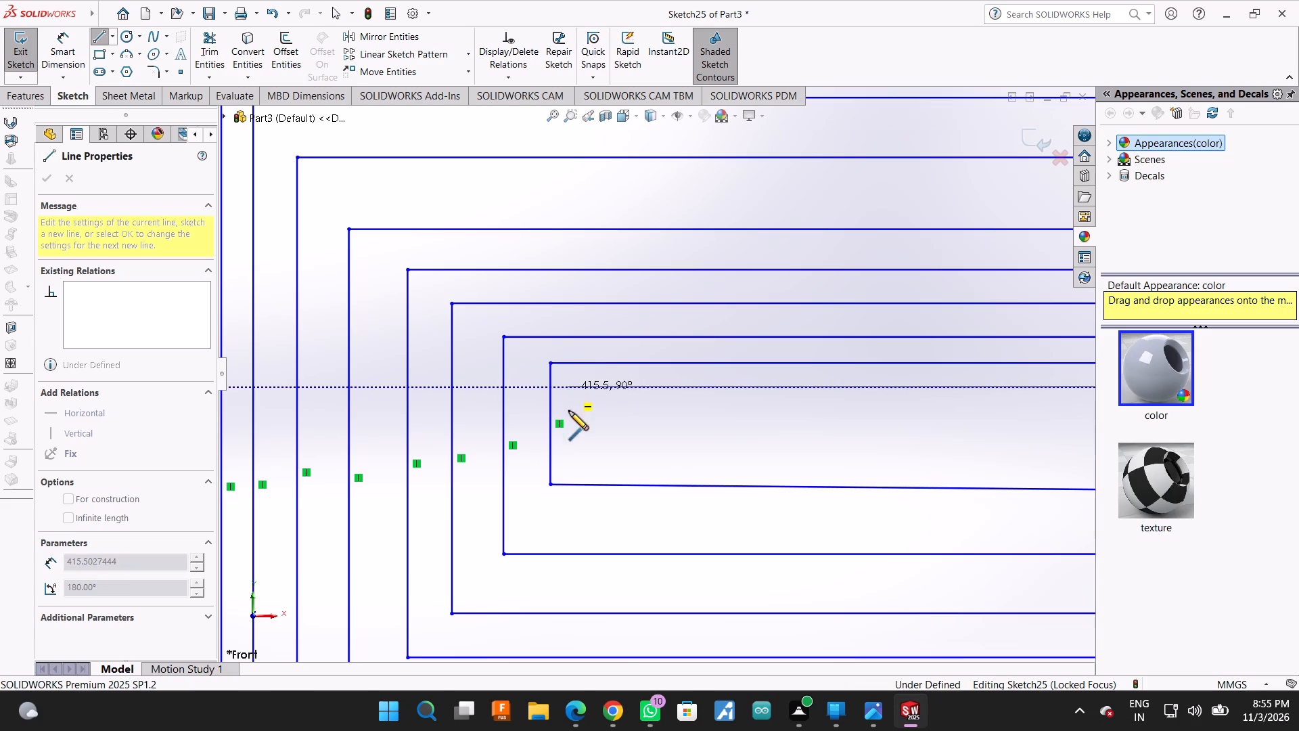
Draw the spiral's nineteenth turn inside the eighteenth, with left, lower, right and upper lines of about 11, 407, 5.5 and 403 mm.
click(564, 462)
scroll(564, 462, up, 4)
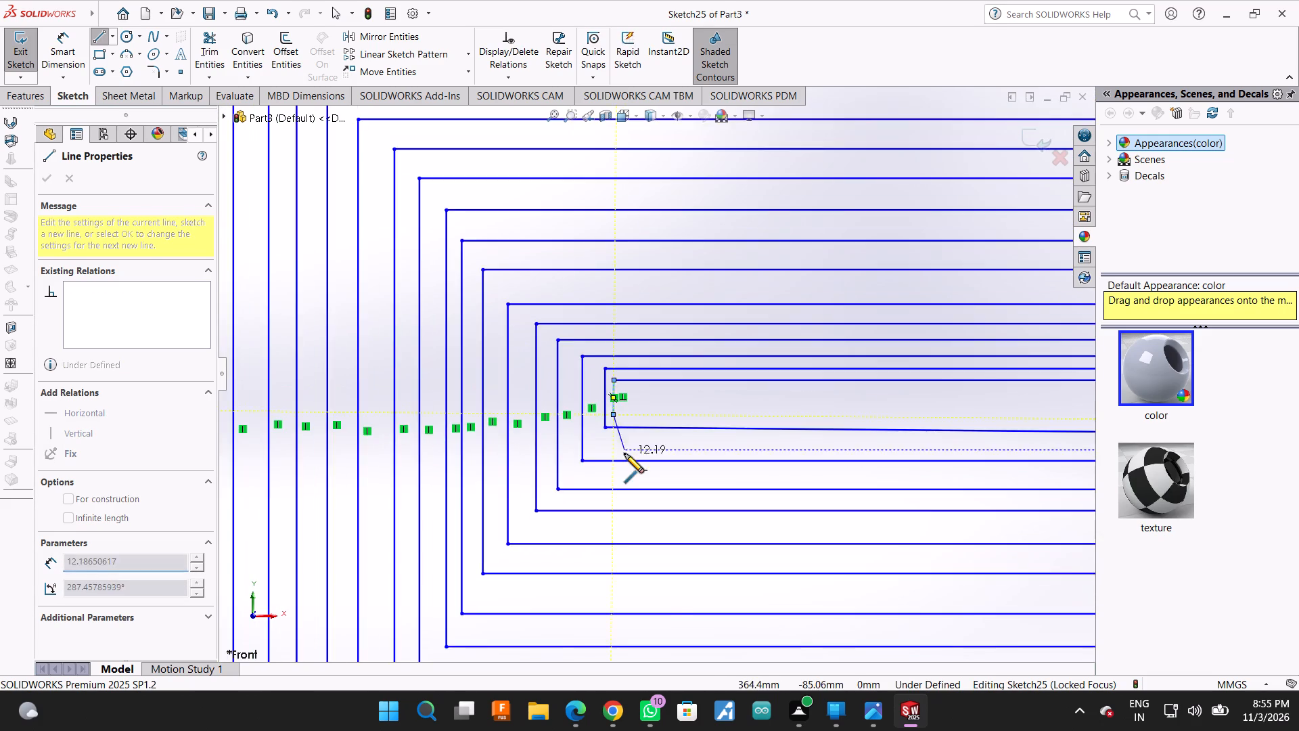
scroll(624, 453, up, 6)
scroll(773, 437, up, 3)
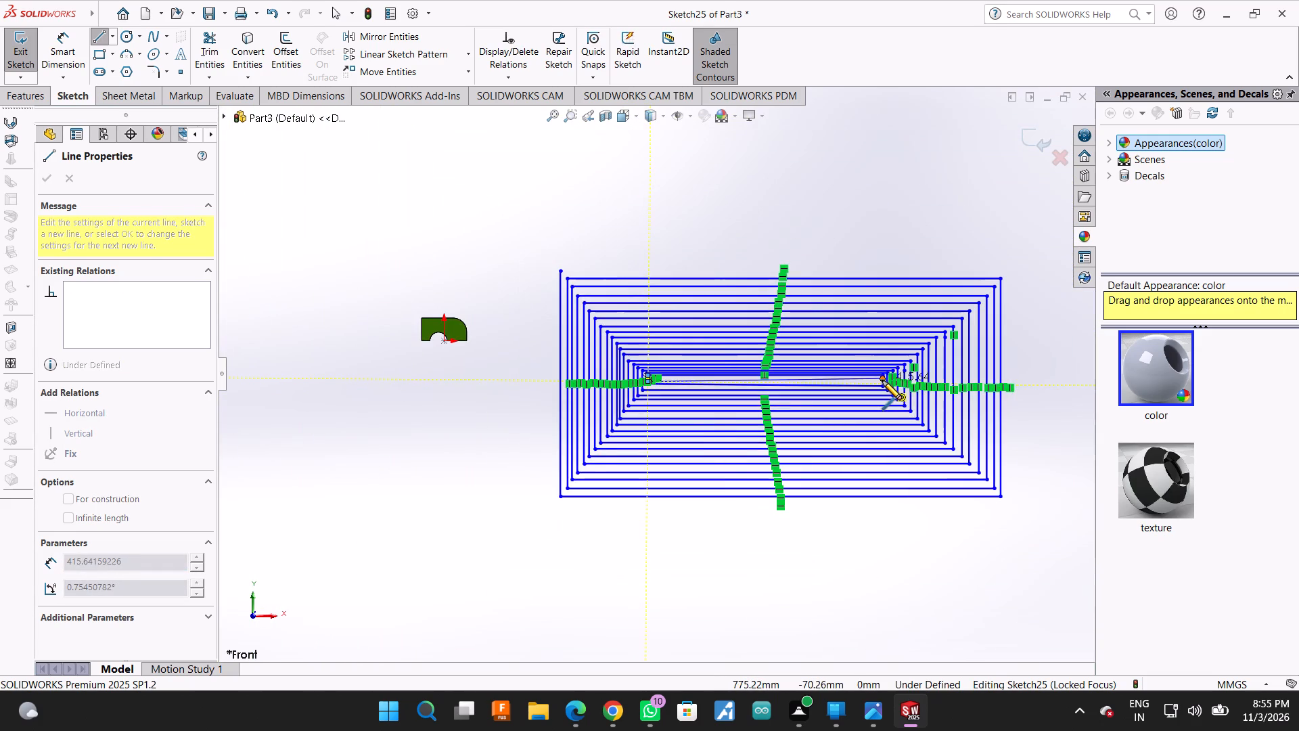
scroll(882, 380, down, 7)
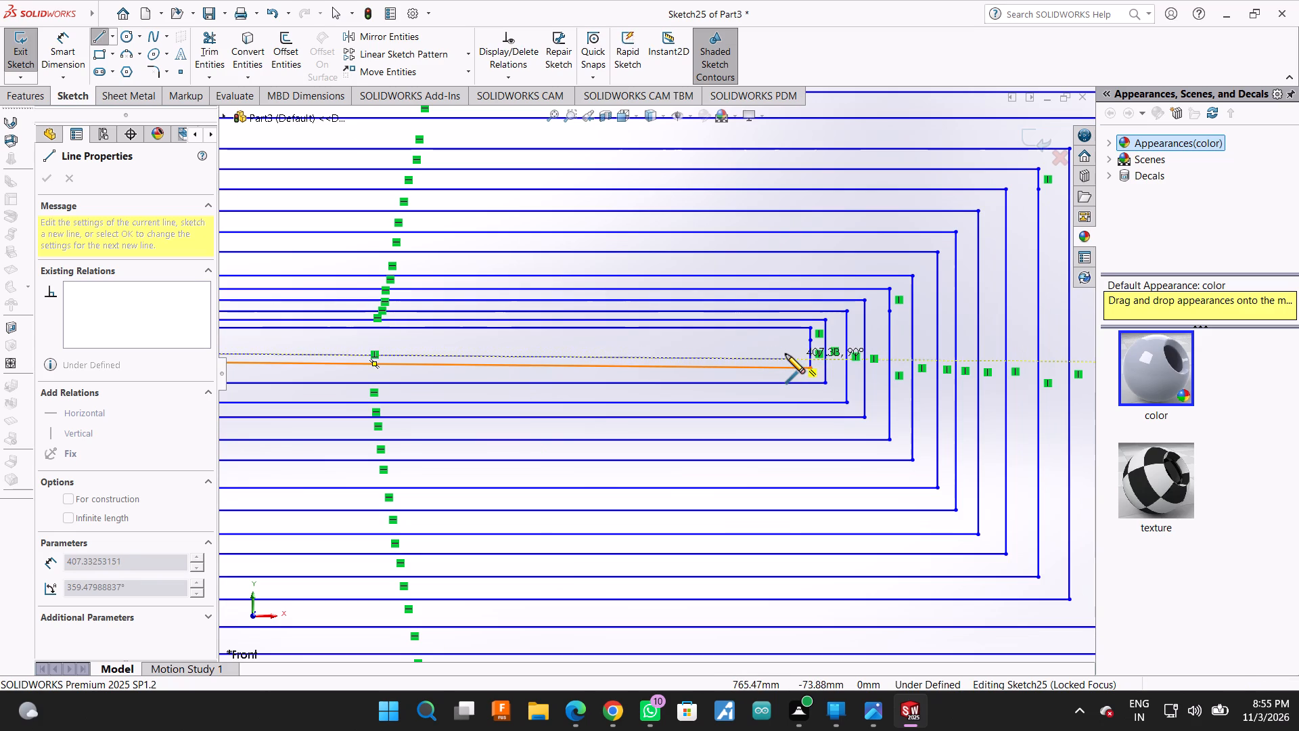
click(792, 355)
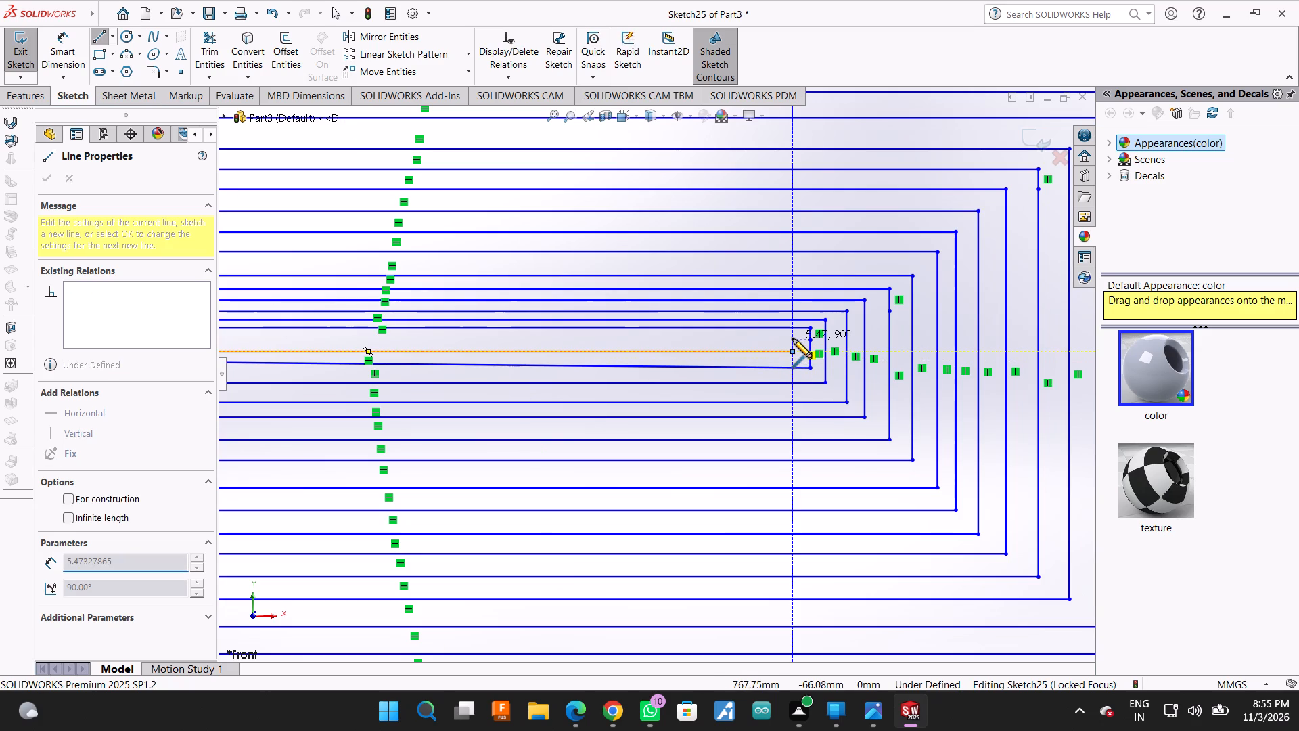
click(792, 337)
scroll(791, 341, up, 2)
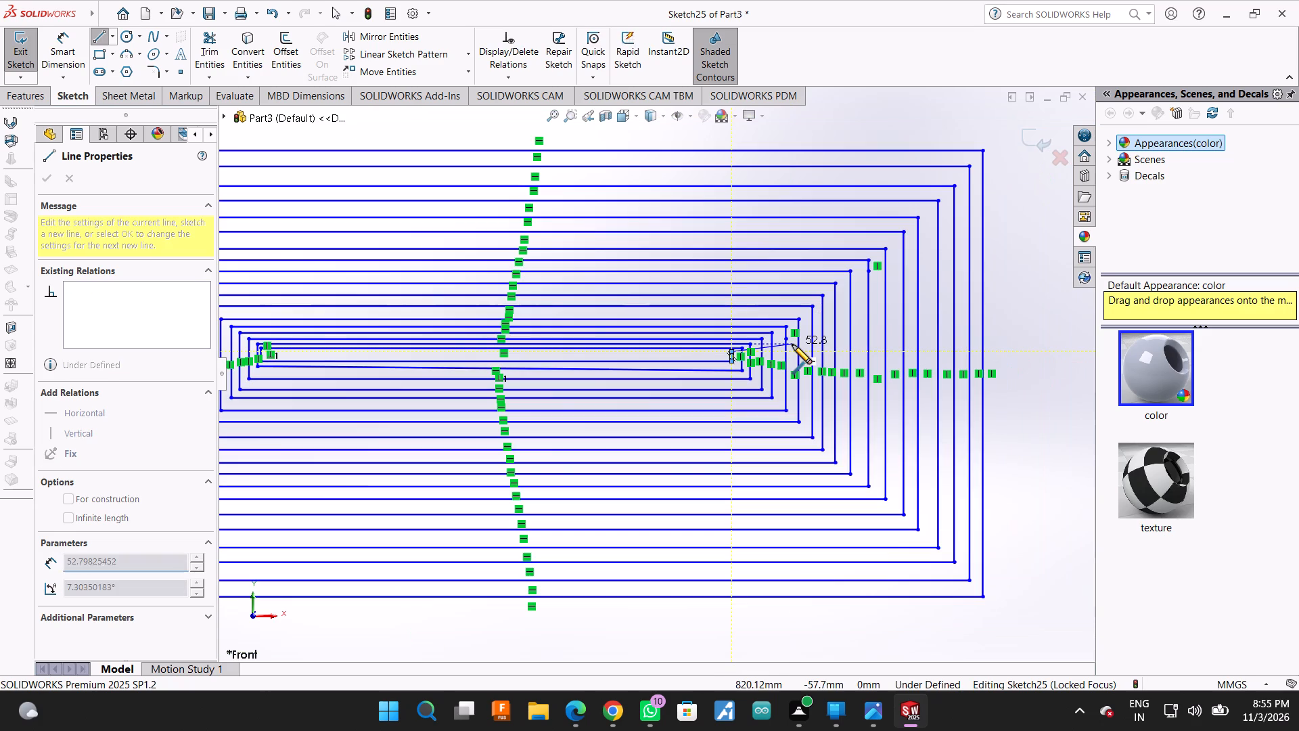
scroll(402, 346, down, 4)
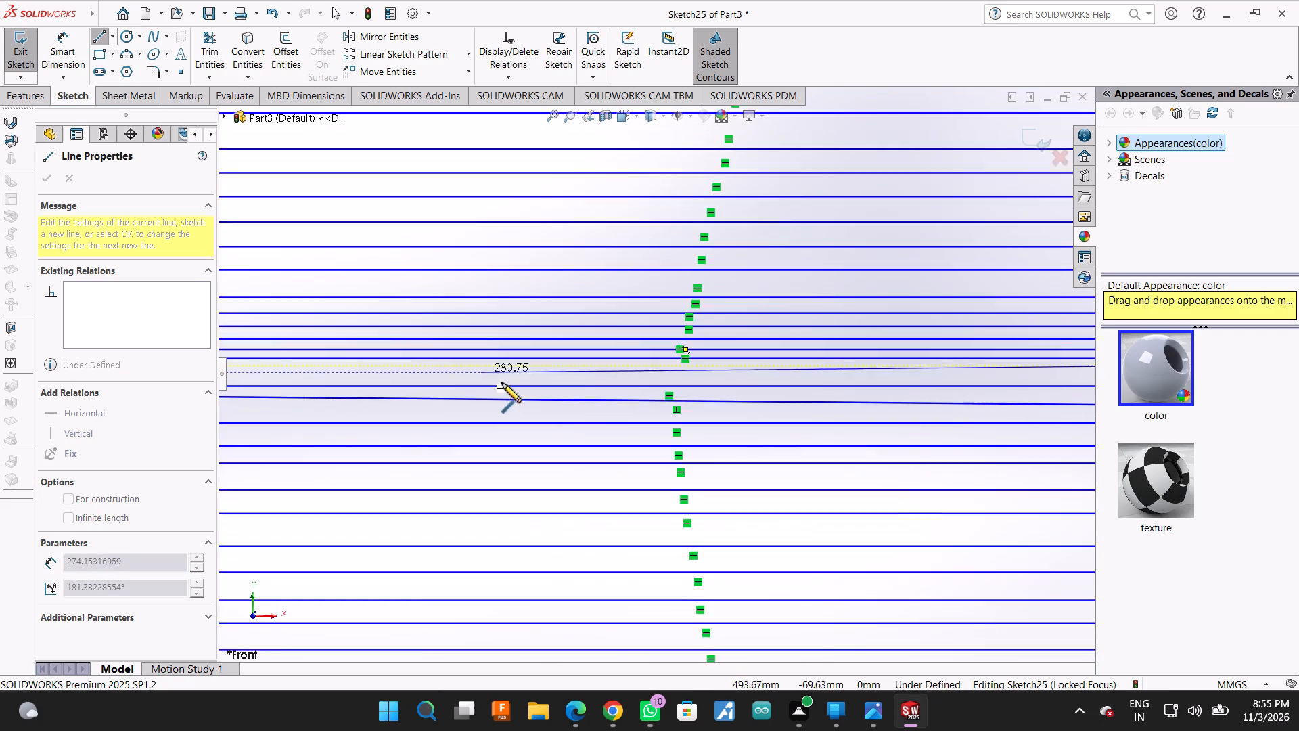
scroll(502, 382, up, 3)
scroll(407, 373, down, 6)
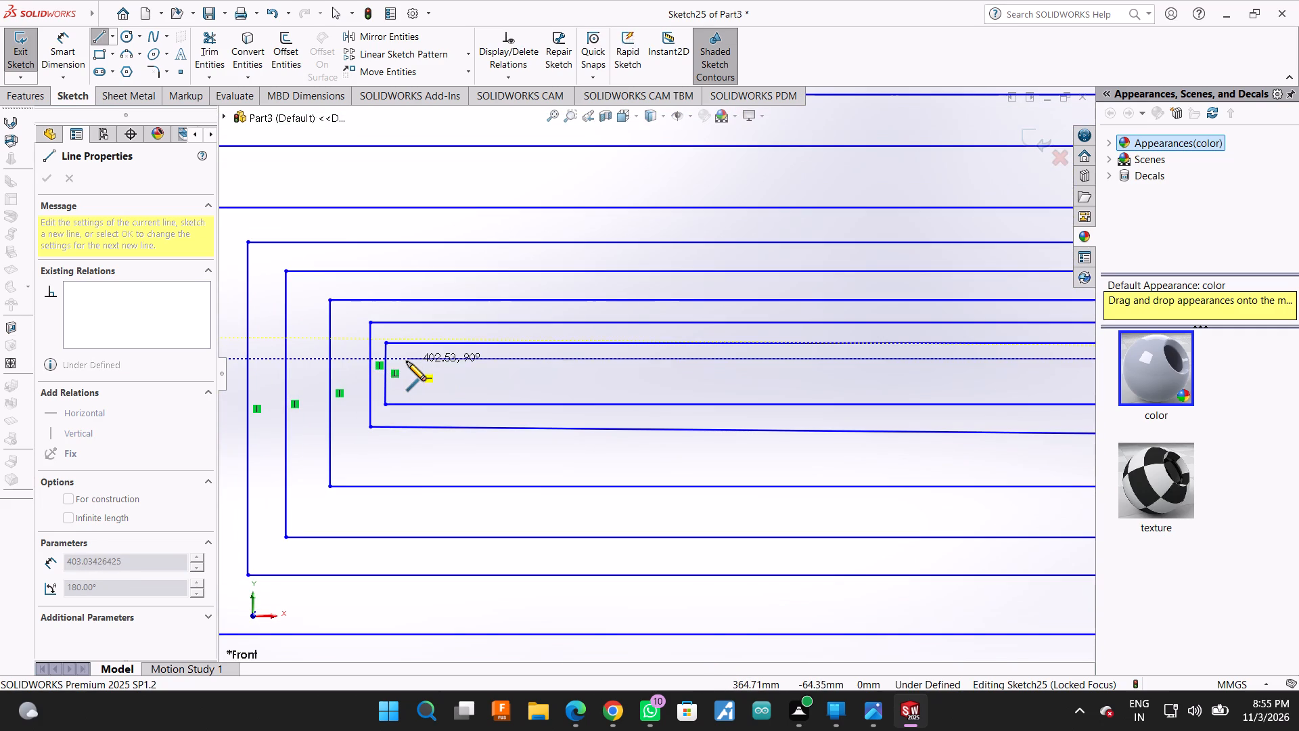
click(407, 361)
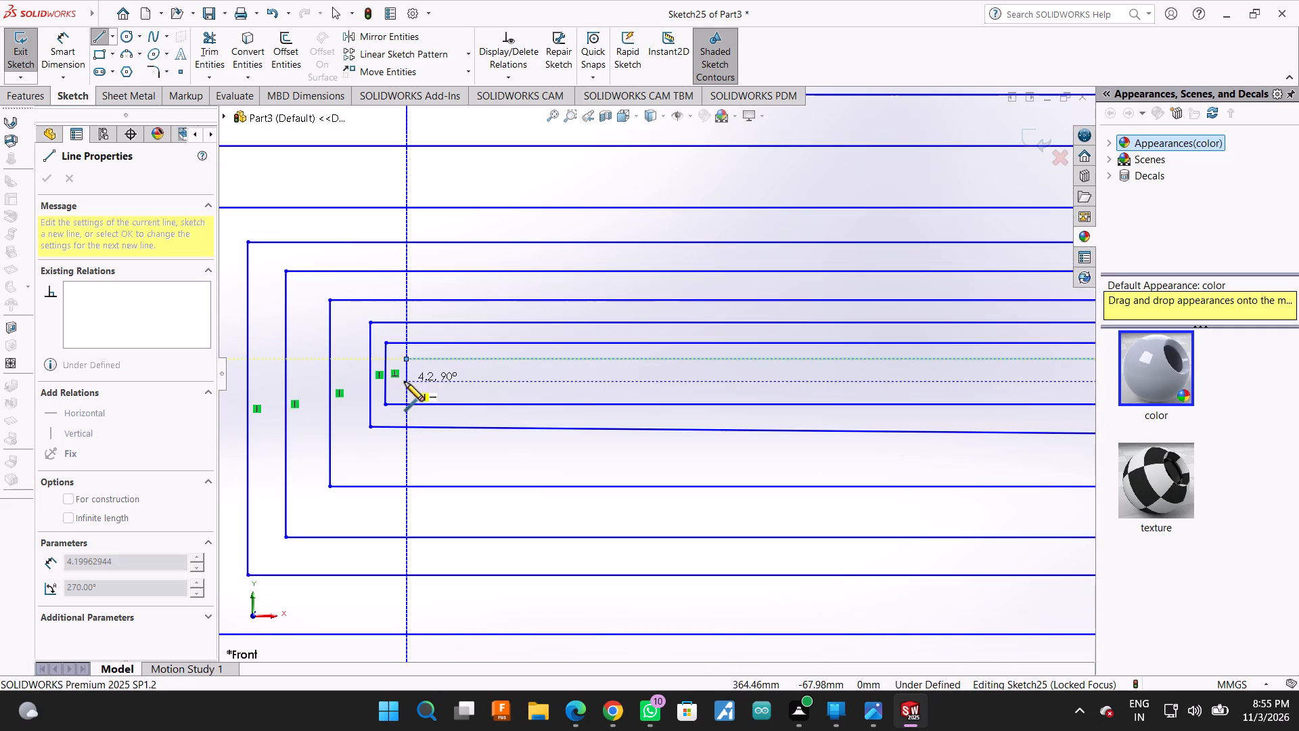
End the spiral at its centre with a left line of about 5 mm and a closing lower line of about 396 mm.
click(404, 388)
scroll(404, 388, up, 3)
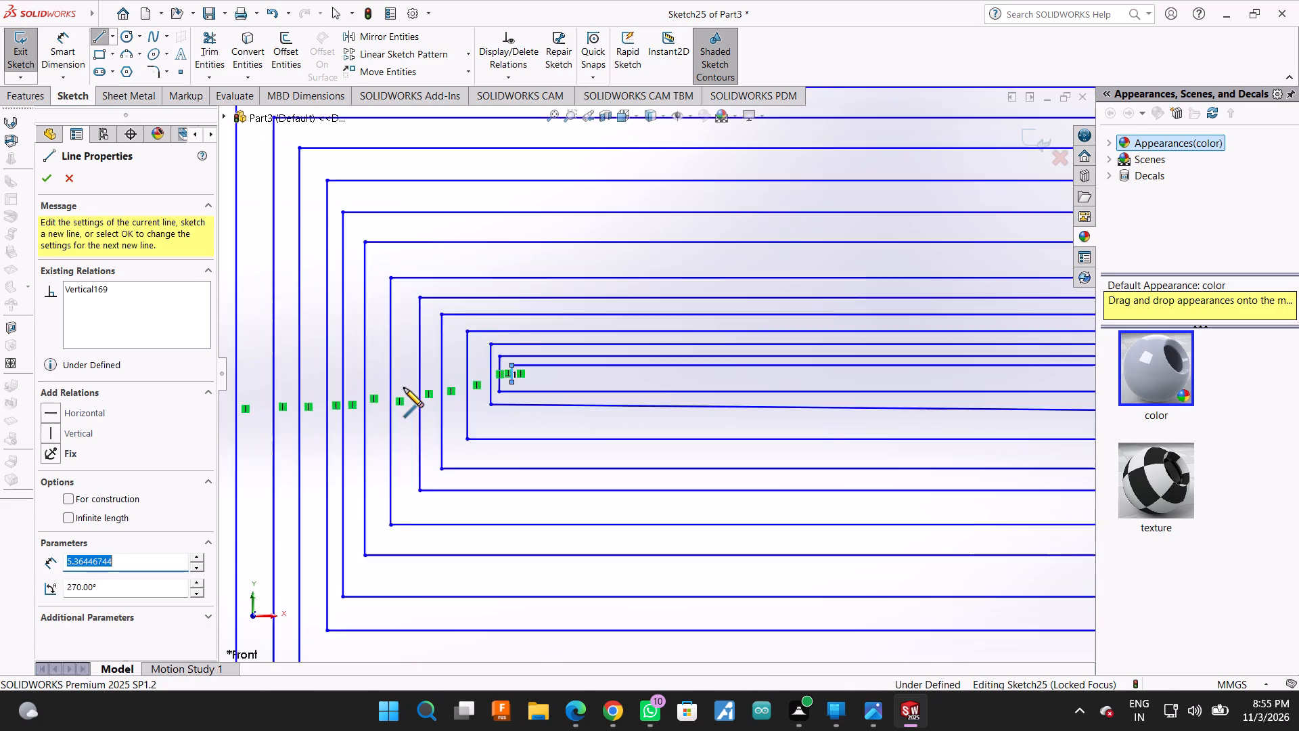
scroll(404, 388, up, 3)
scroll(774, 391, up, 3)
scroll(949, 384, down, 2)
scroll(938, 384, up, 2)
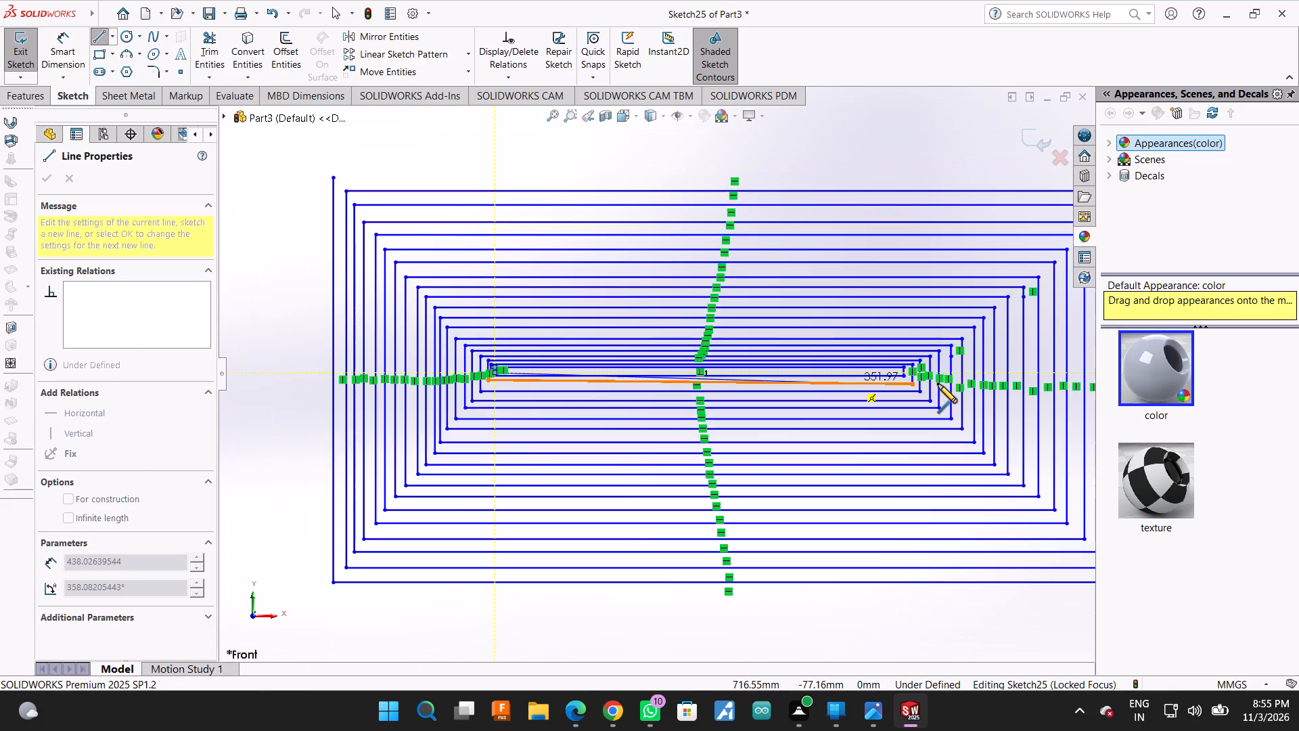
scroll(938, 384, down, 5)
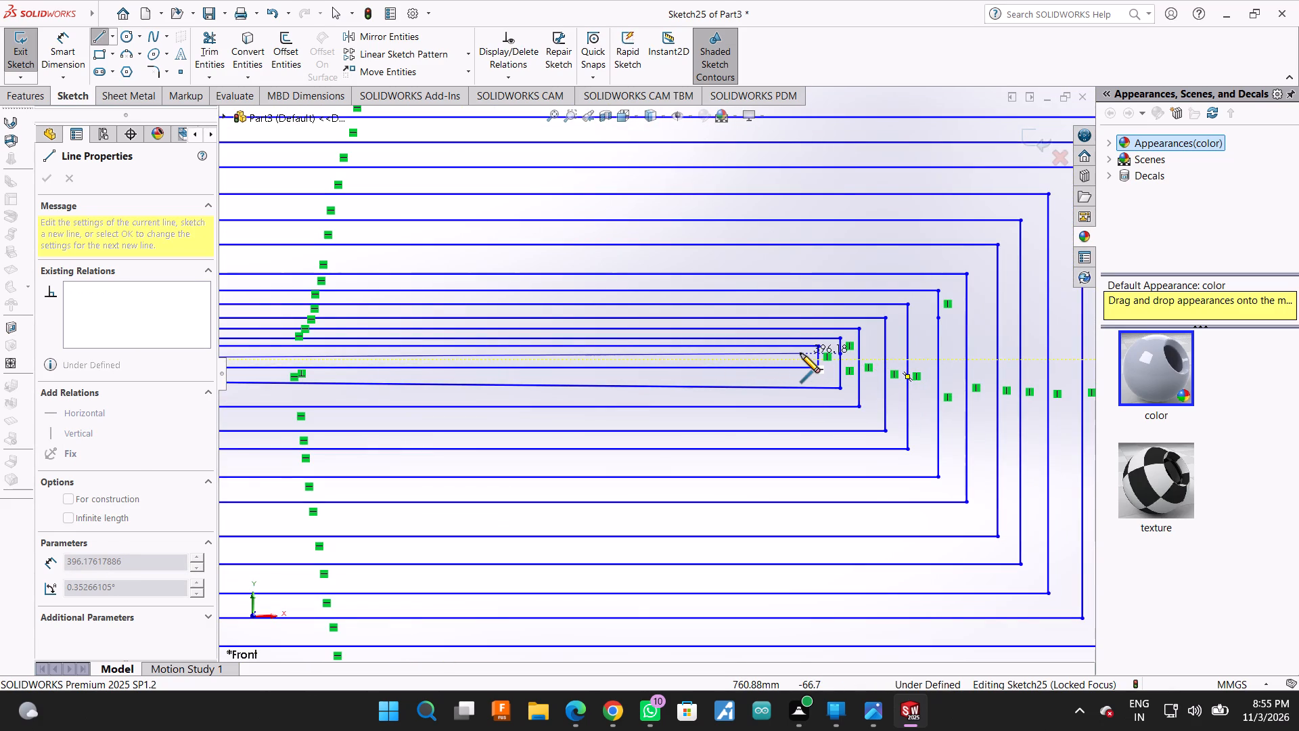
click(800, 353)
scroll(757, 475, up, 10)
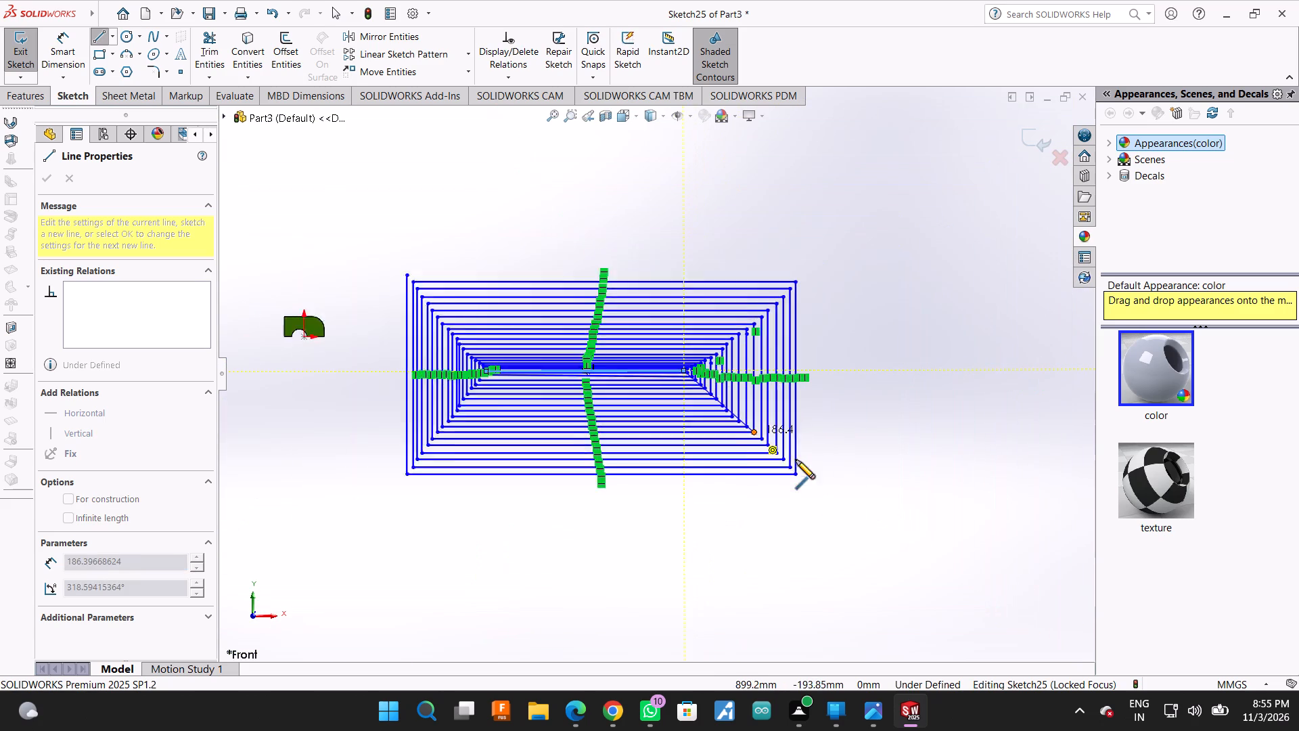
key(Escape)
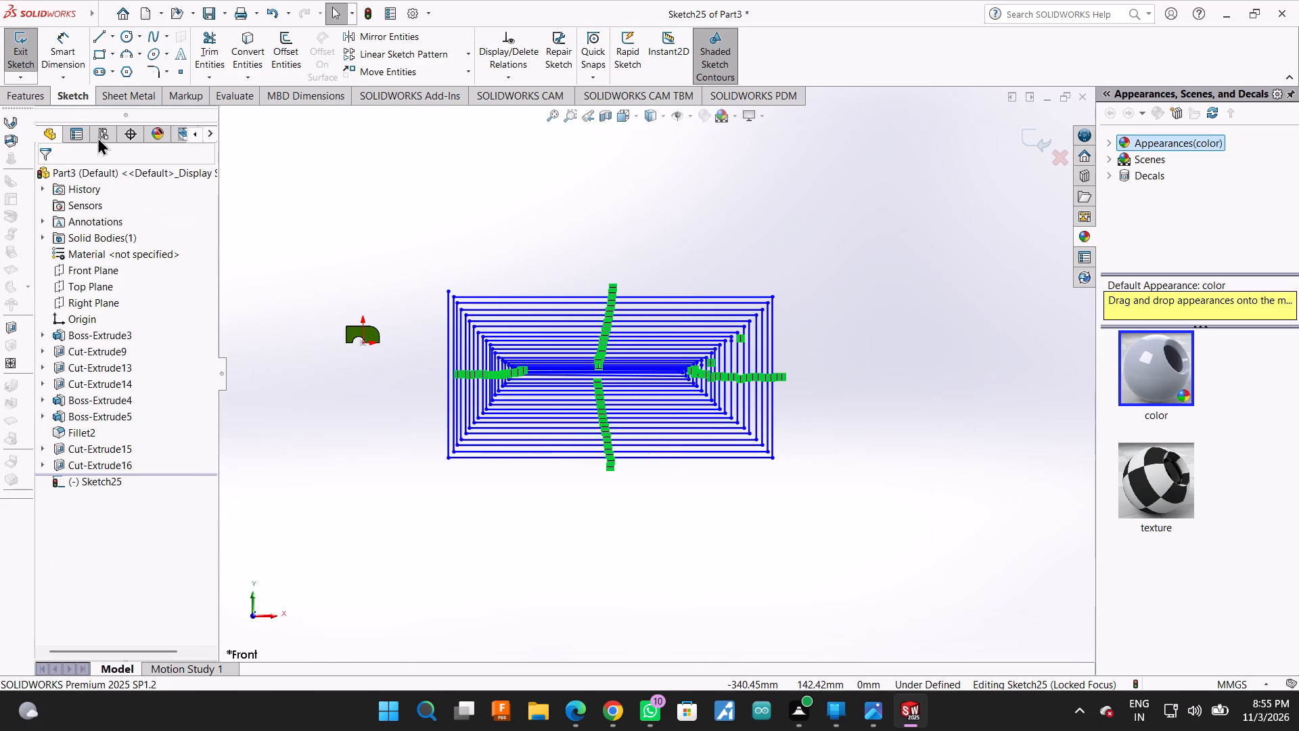
Power-trim the outermost left vertical line and the lowest horizontal line of the new spiral.
click(199, 47)
scroll(493, 413, down, 1)
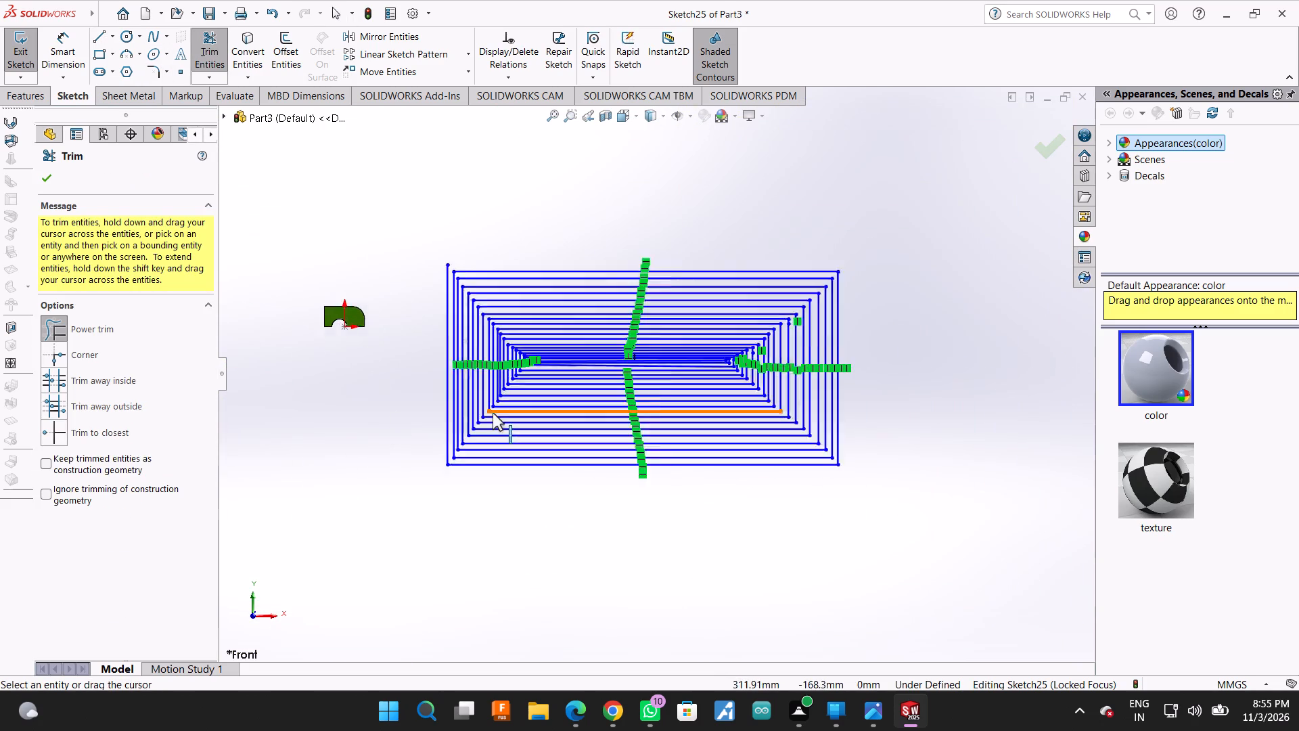
scroll(493, 413, down, 6)
scroll(502, 351, up, 3)
scroll(626, 263, up, 1)
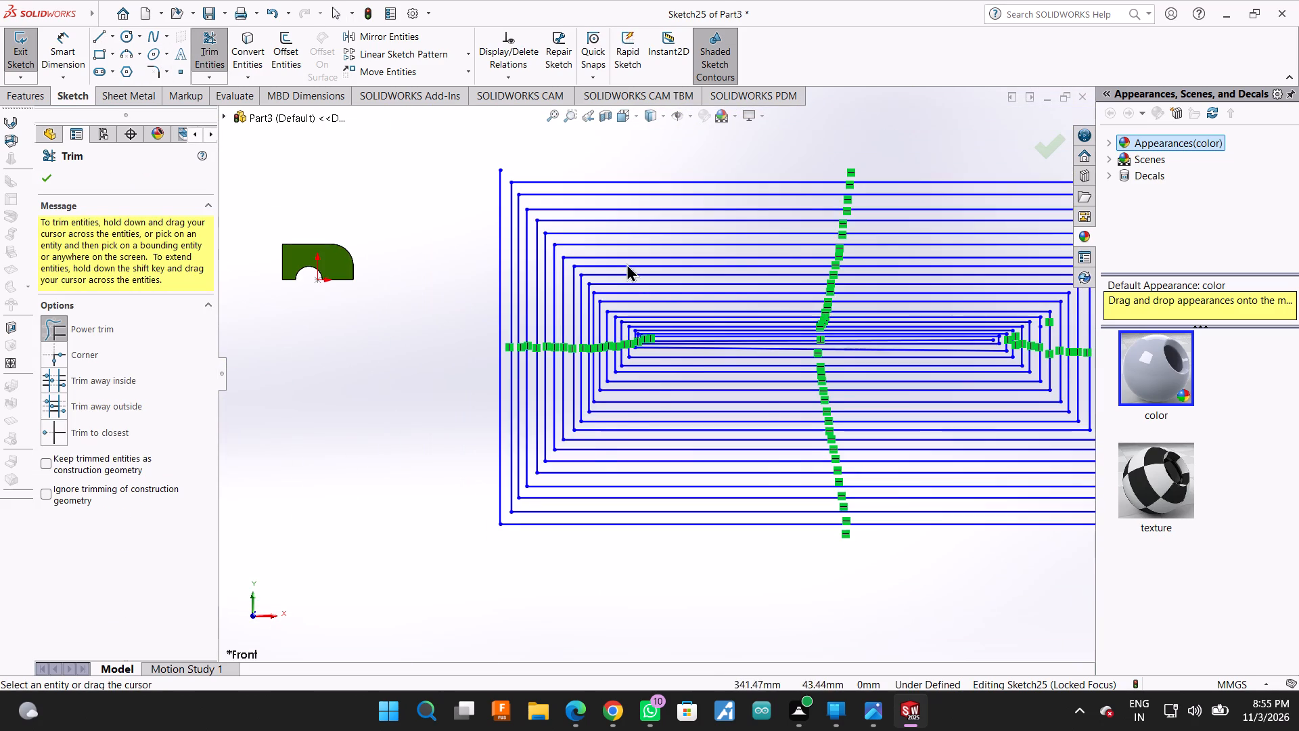
scroll(626, 263, up, 1)
scroll(685, 190, down, 2)
scroll(691, 269, down, 2)
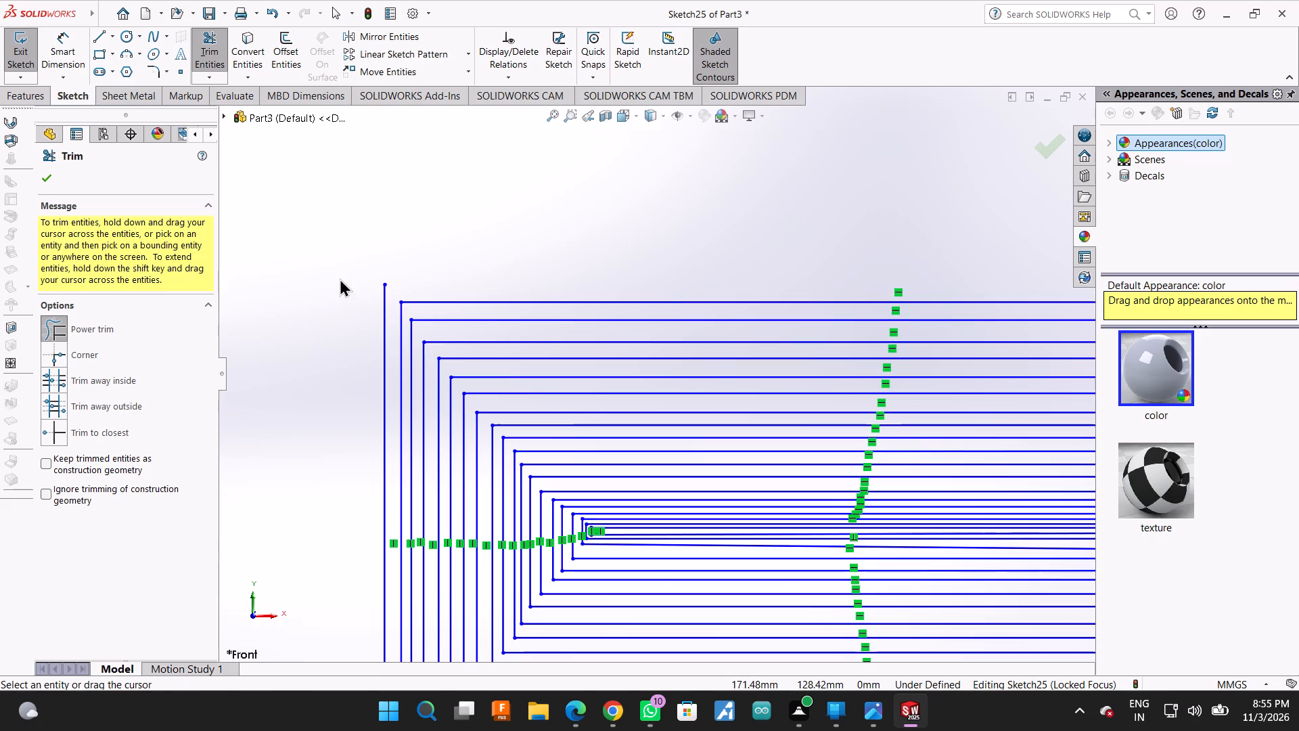
drag(344, 290, 392, 285)
scroll(508, 282, up, 1)
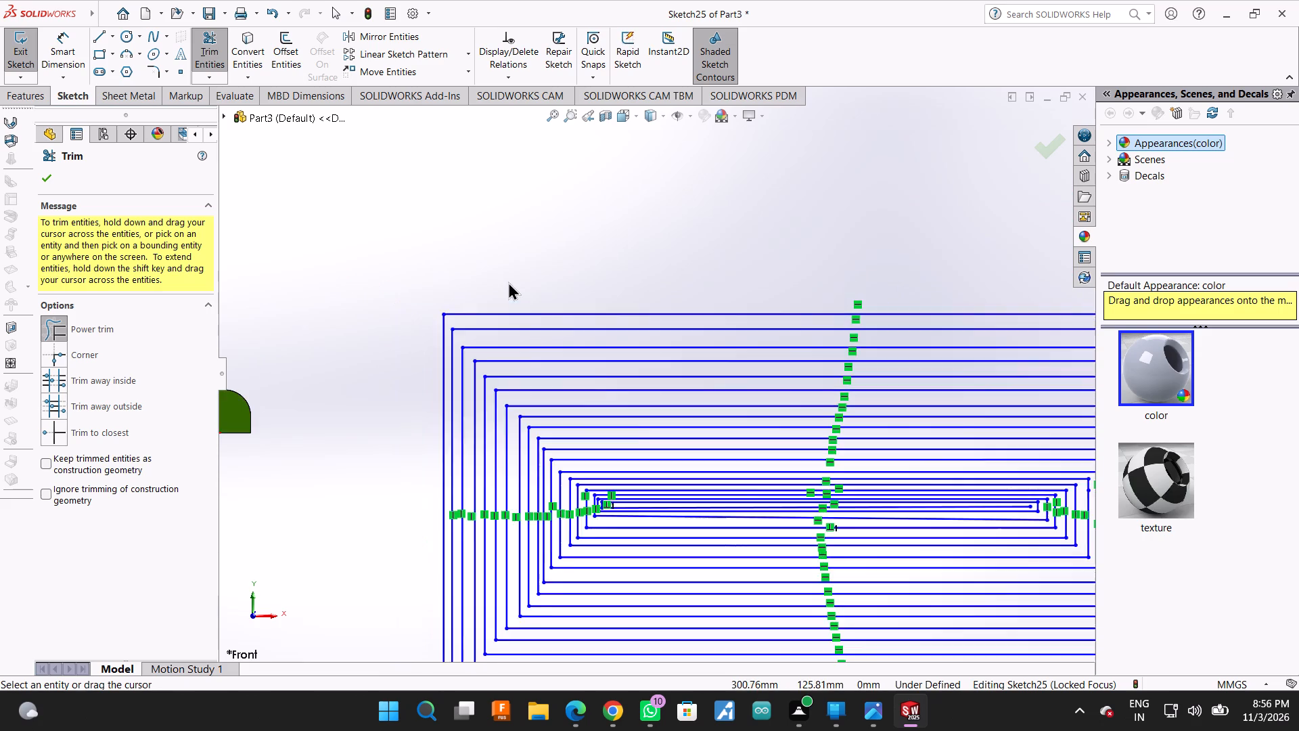
scroll(508, 282, up, 5)
scroll(654, 537, down, 4)
scroll(555, 503, down, 2)
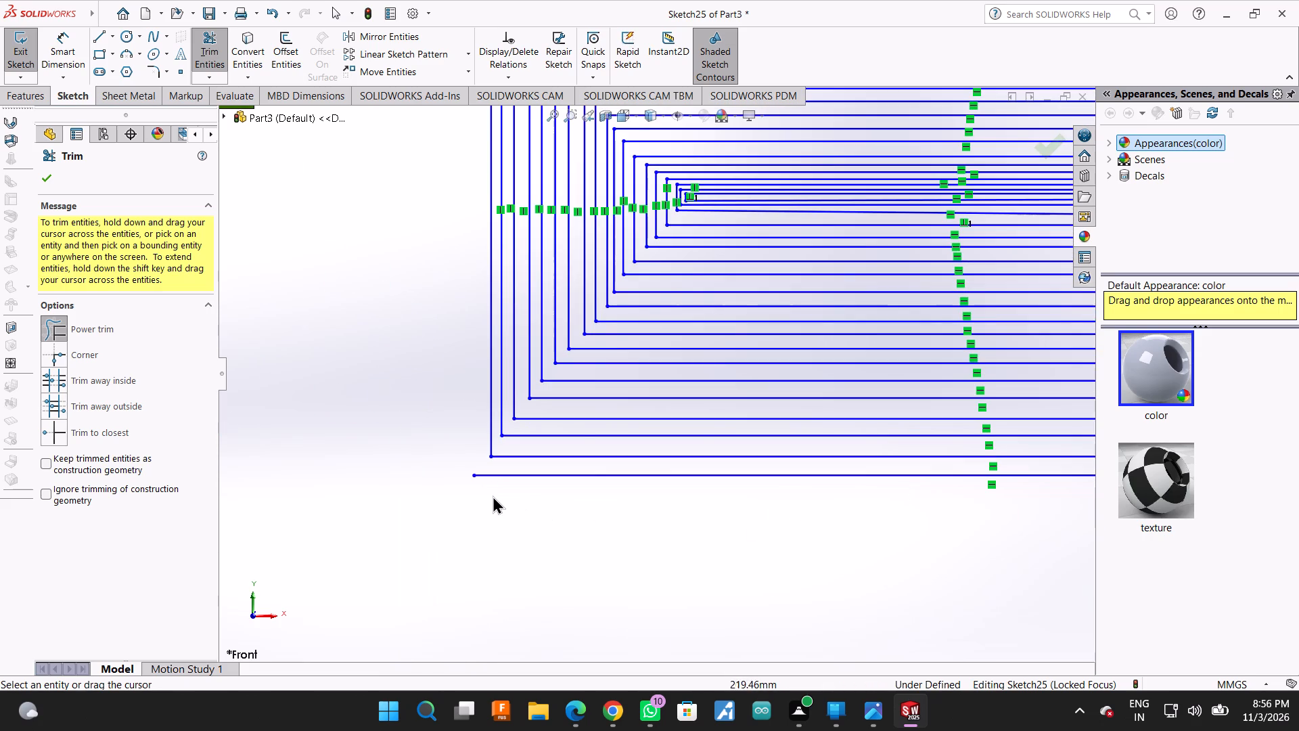
drag(493, 495, 489, 472)
scroll(488, 477, up, 7)
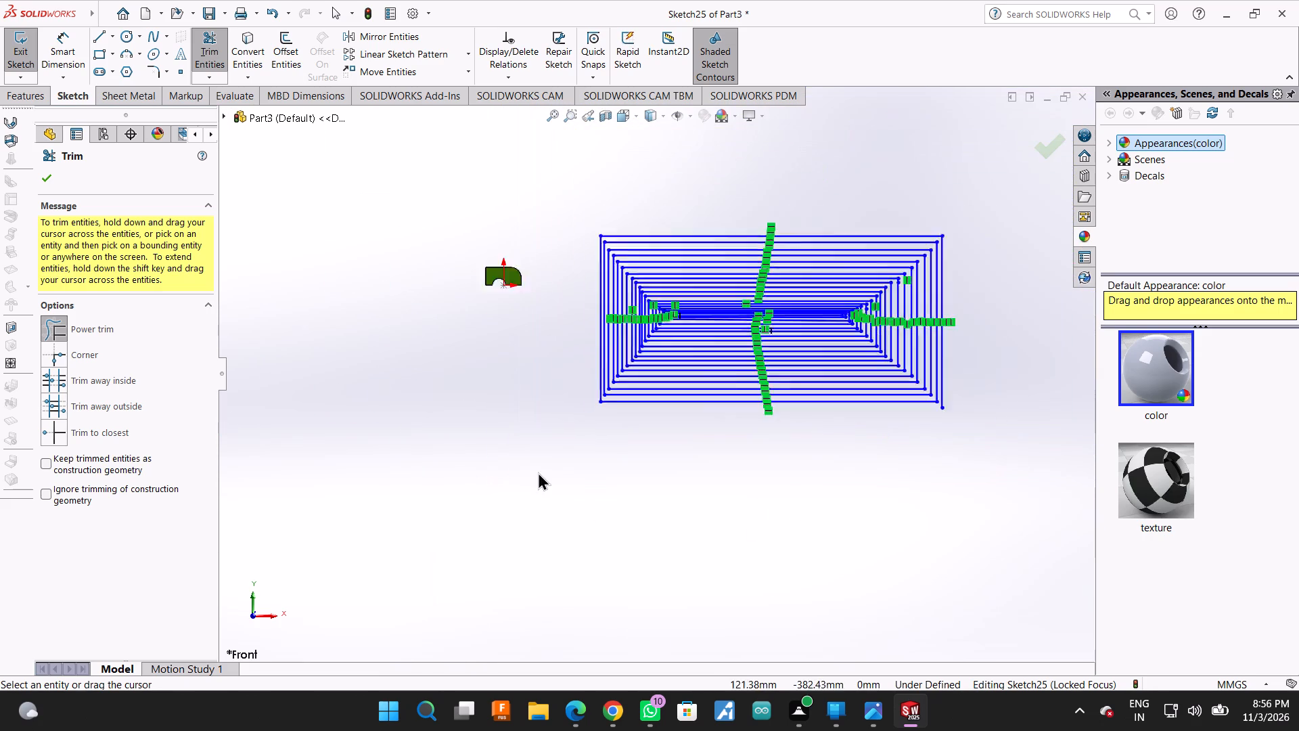
Power-trim the spiral's remaining outermost right, upper and left lines.
scroll(538, 472, up, 1)
scroll(744, 383, down, 5)
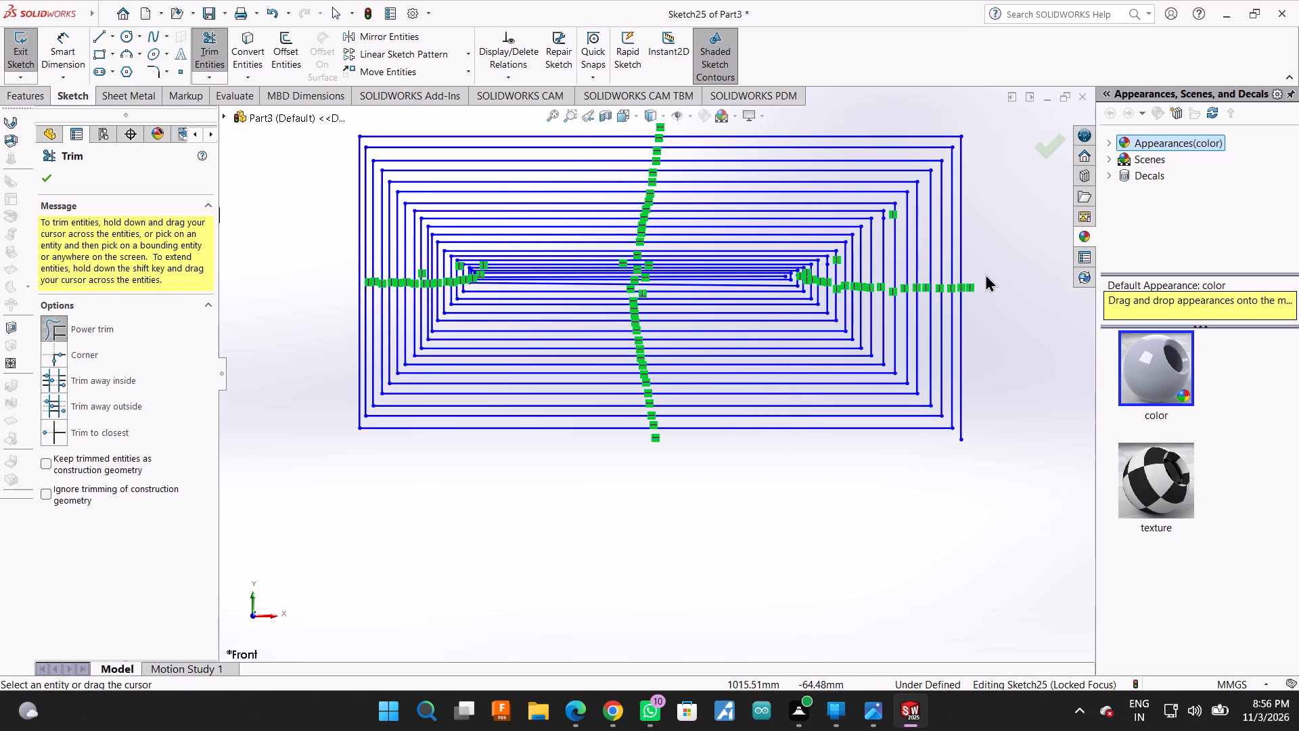
drag(985, 273, 961, 280)
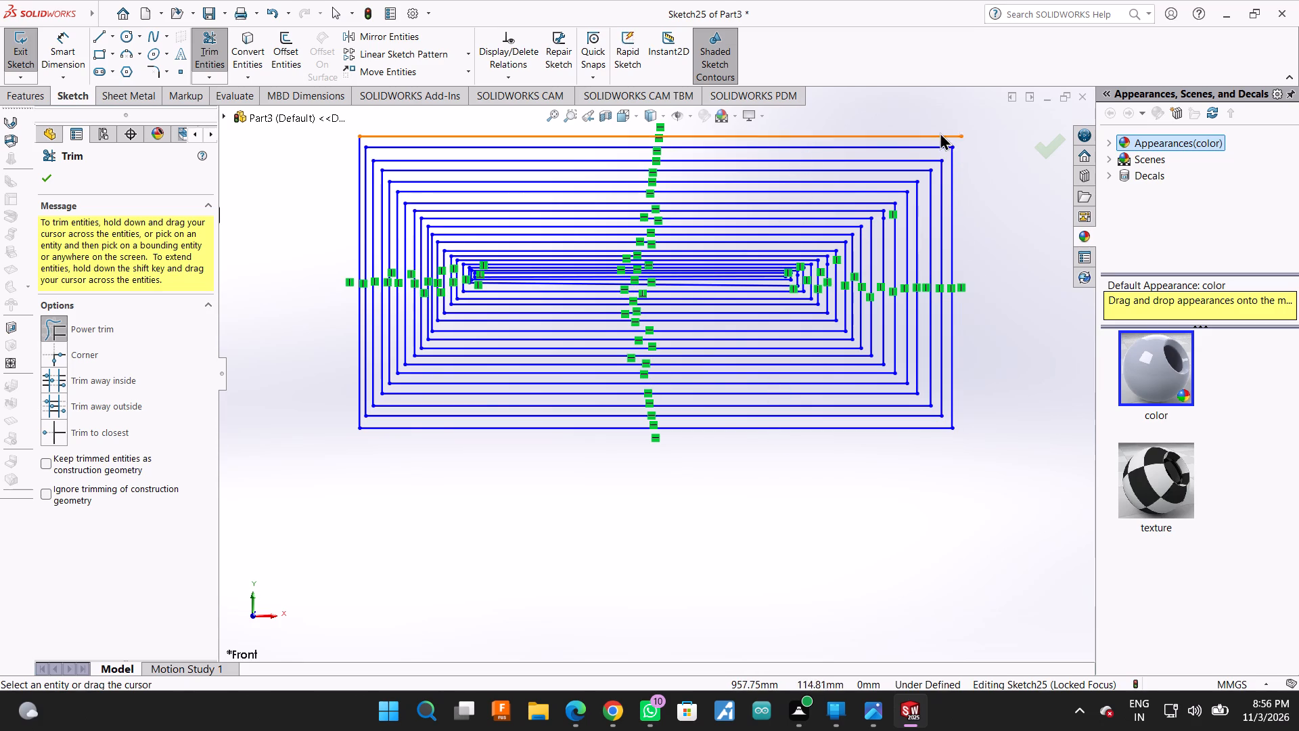
drag(940, 127, 955, 145)
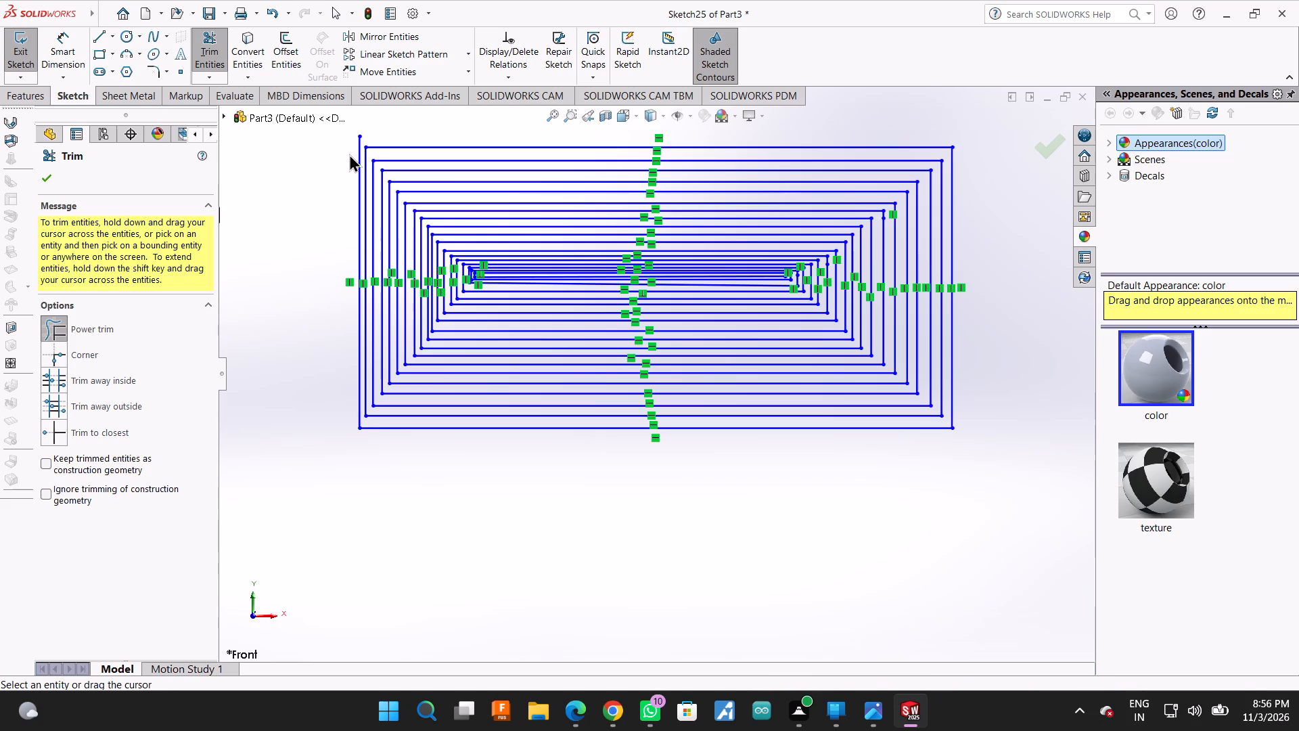
drag(357, 146, 363, 141)
Power-trim across the spiral to remove the vertical lines on both sides and all the horizontal lines.
drag(311, 214, 380, 249)
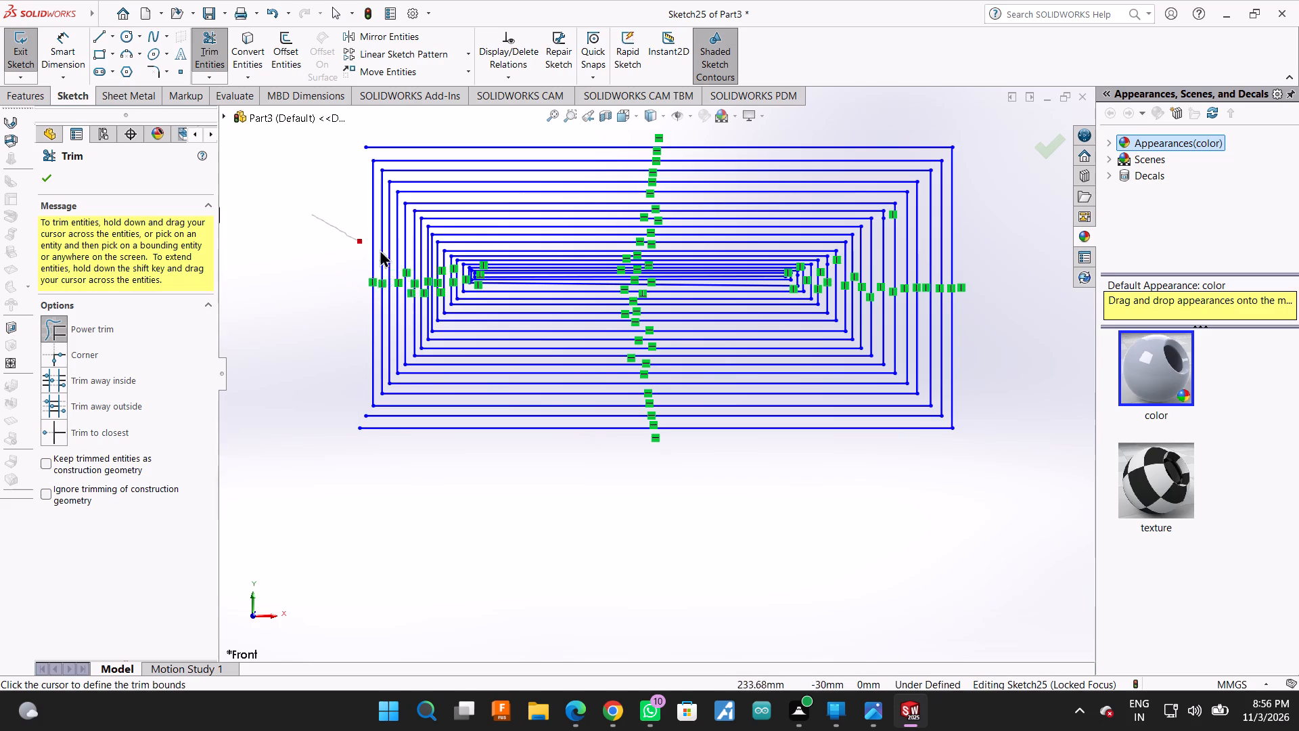
drag(380, 249, 742, 275)
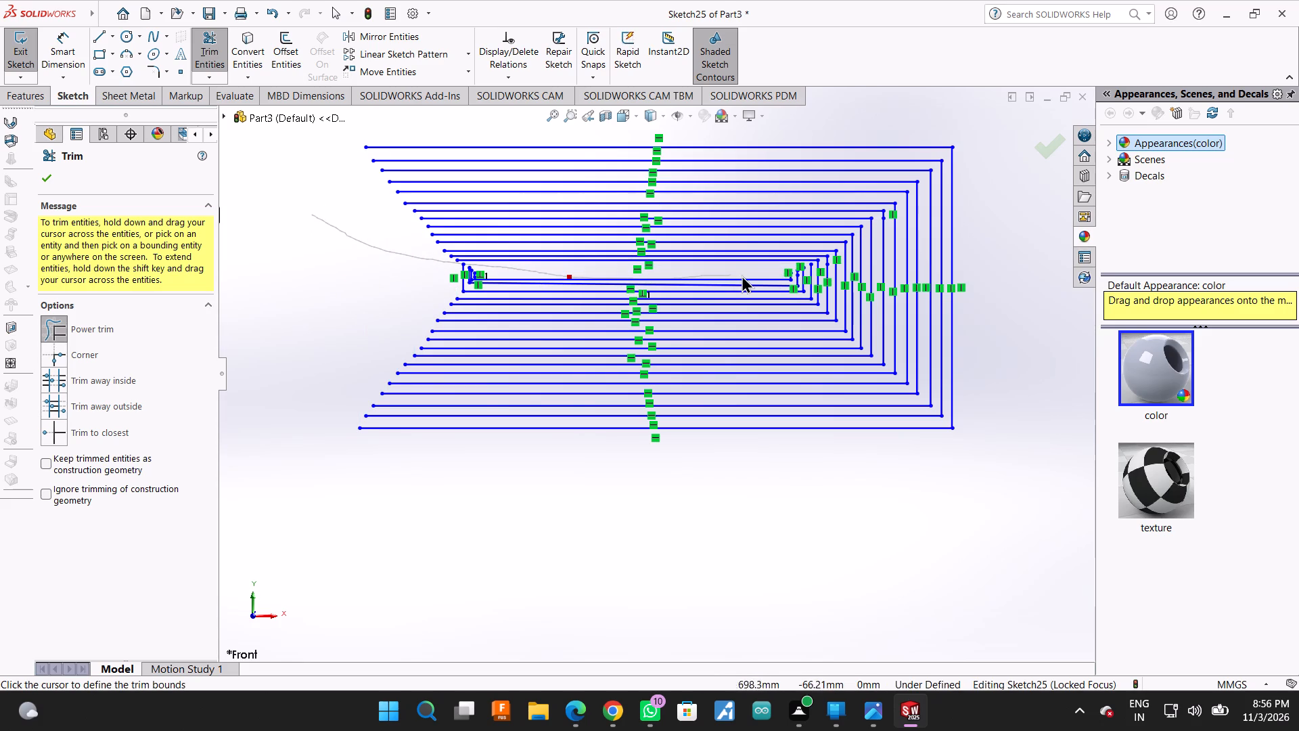
drag(742, 275, 979, 267)
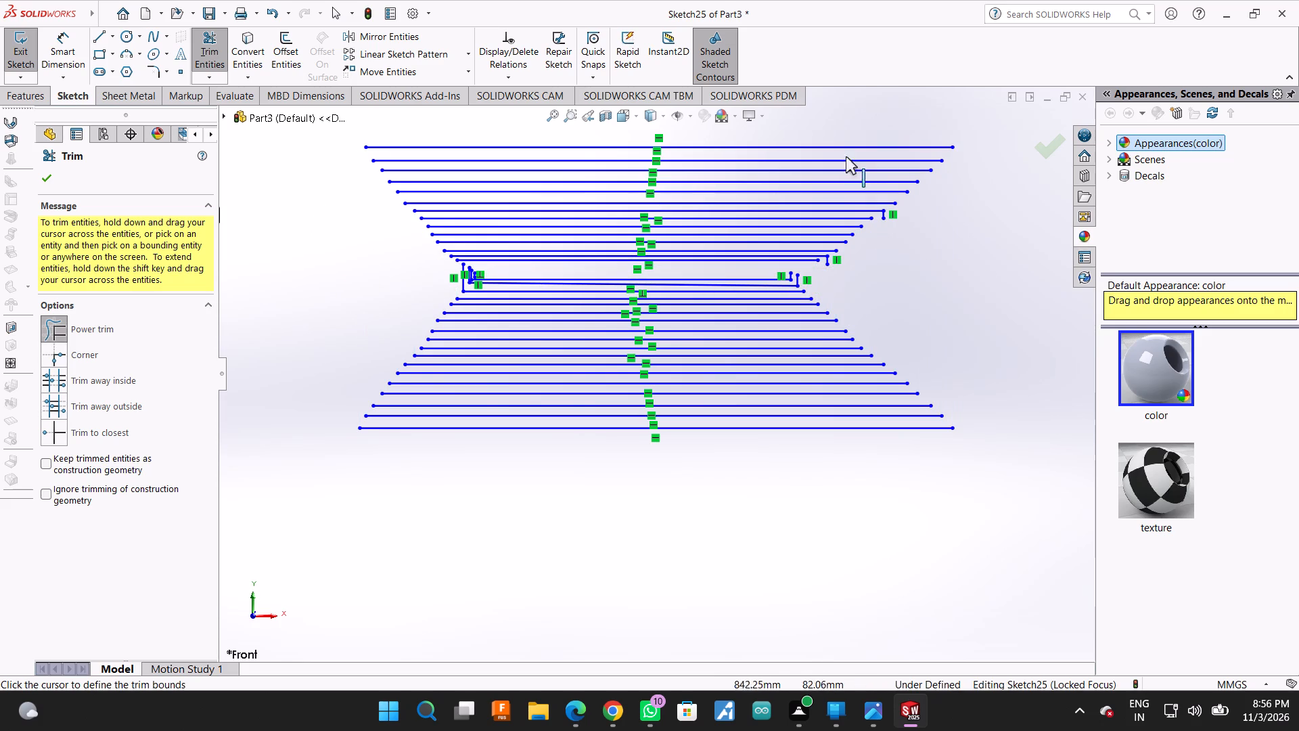
drag(795, 133, 785, 346)
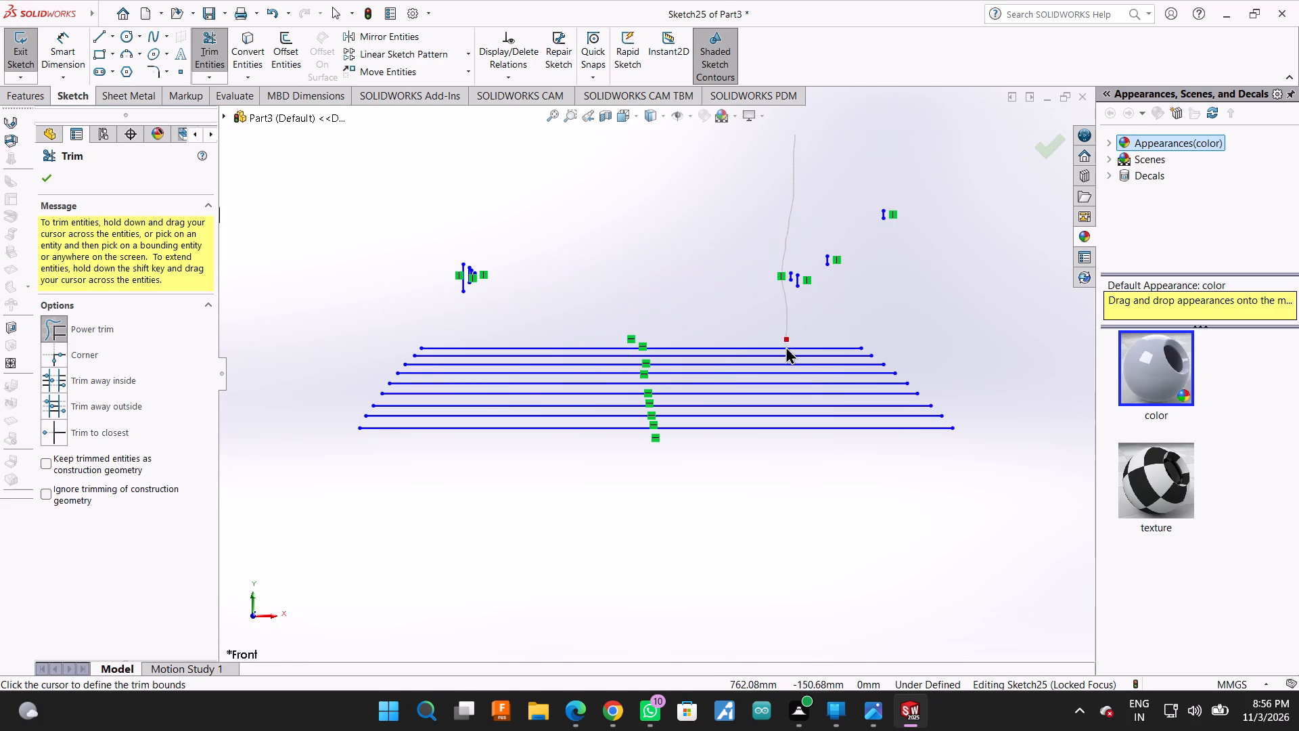
drag(785, 346, 788, 455)
Trim away the short vertical line pieces left over at the spiral's inner left end.
drag(363, 254, 421, 259)
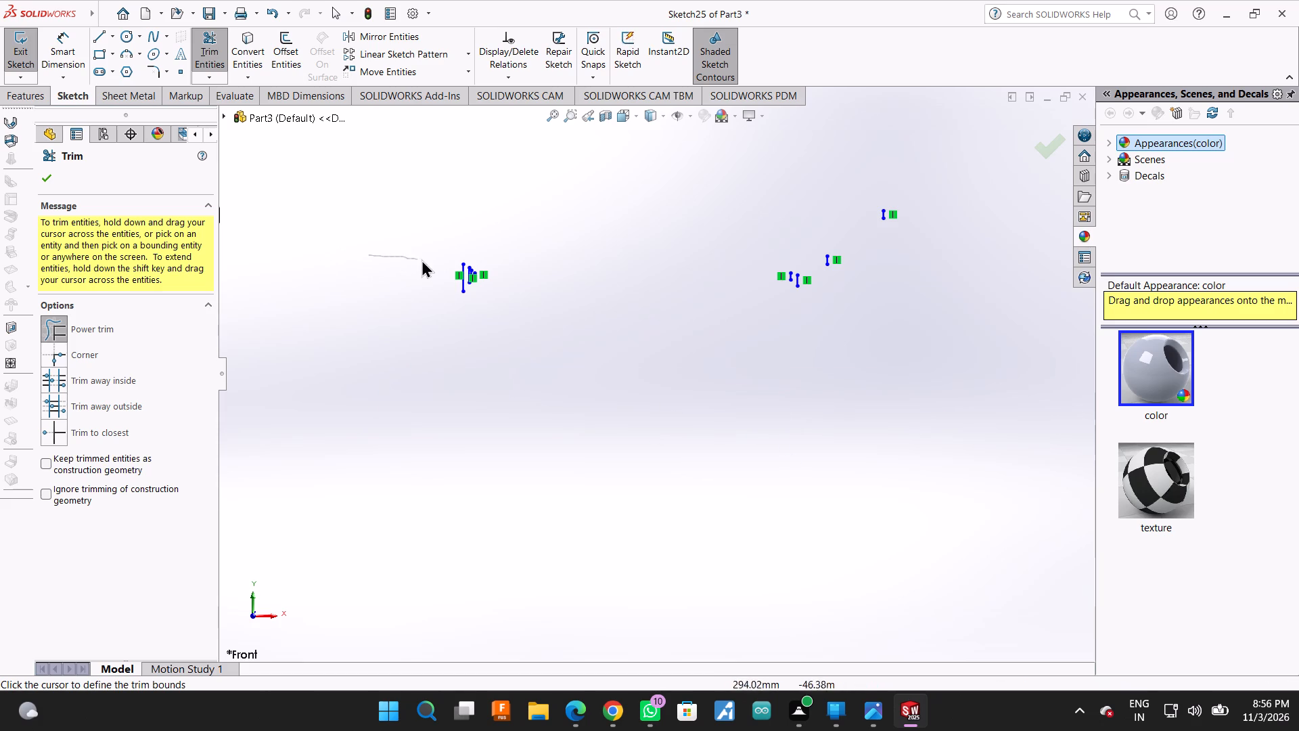
drag(421, 259, 491, 272)
scroll(464, 268, down, 7)
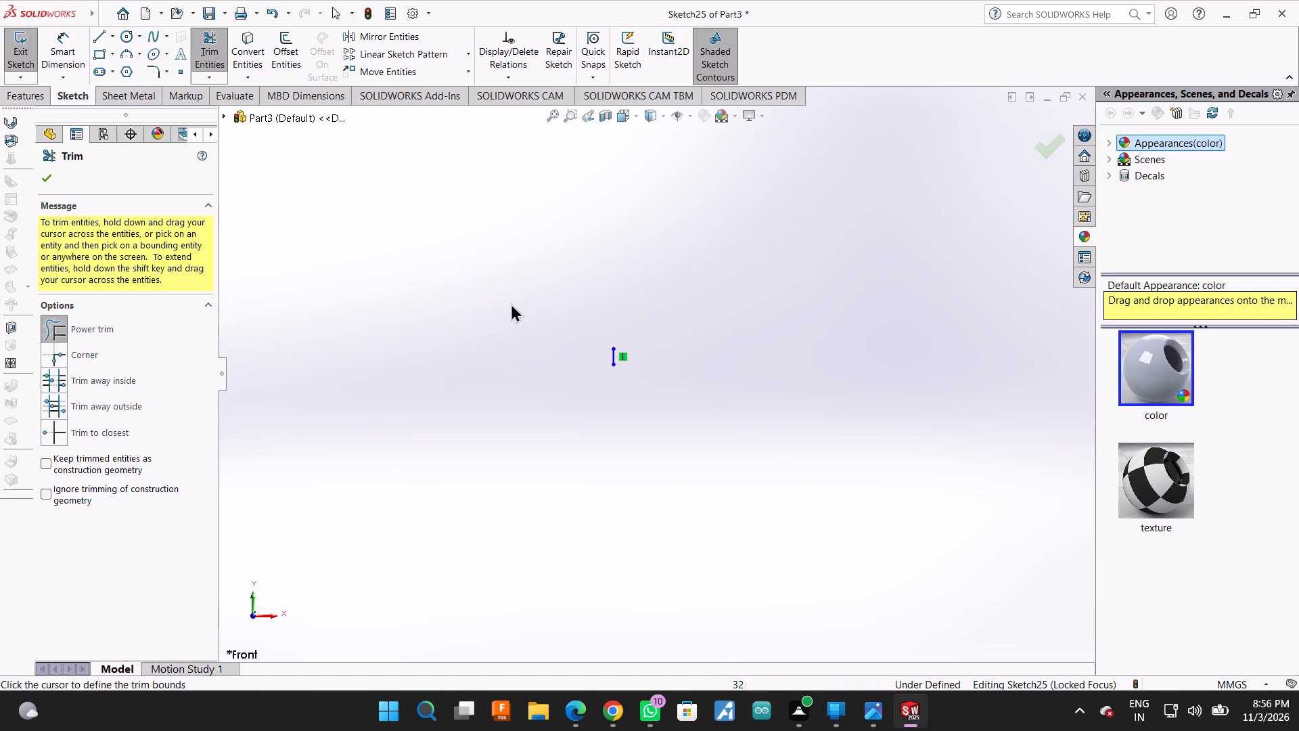
drag(536, 321, 627, 357)
scroll(603, 348, up, 6)
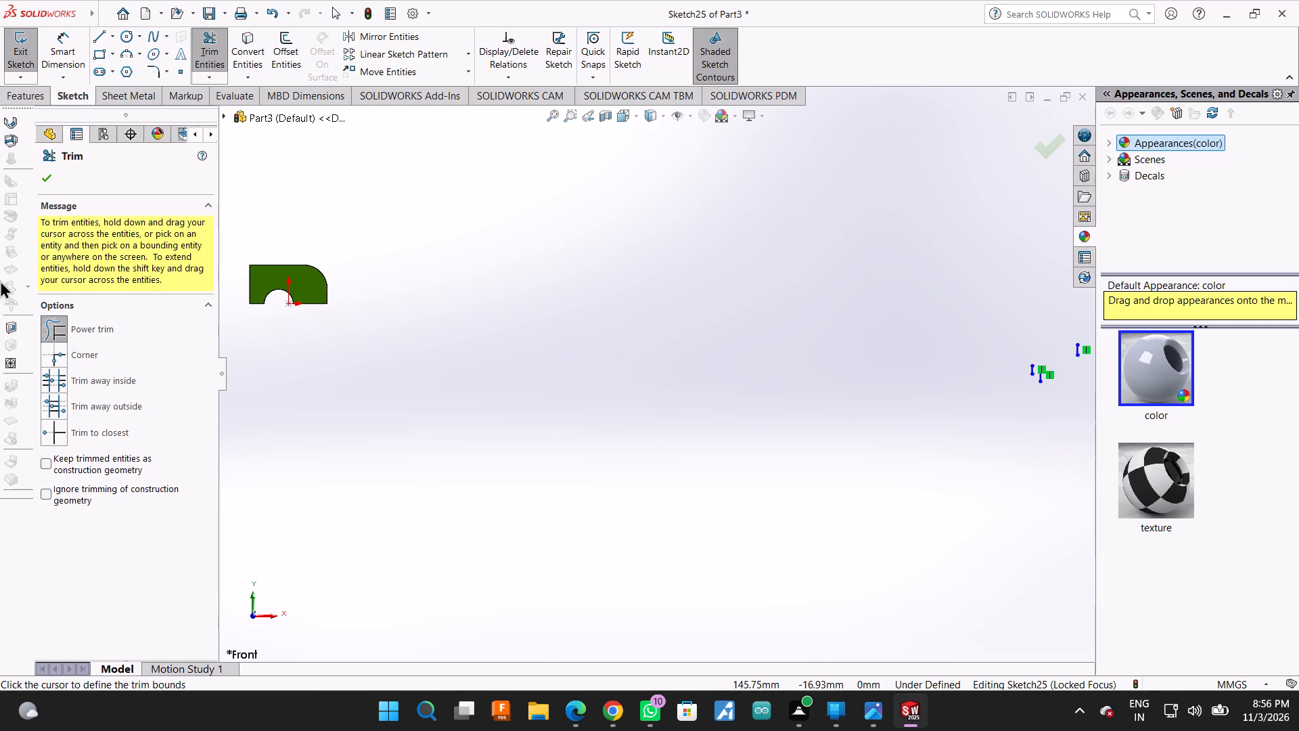
scroll(1135, 489, up, 3)
scroll(960, 490, up, 6)
scroll(841, 407, down, 2)
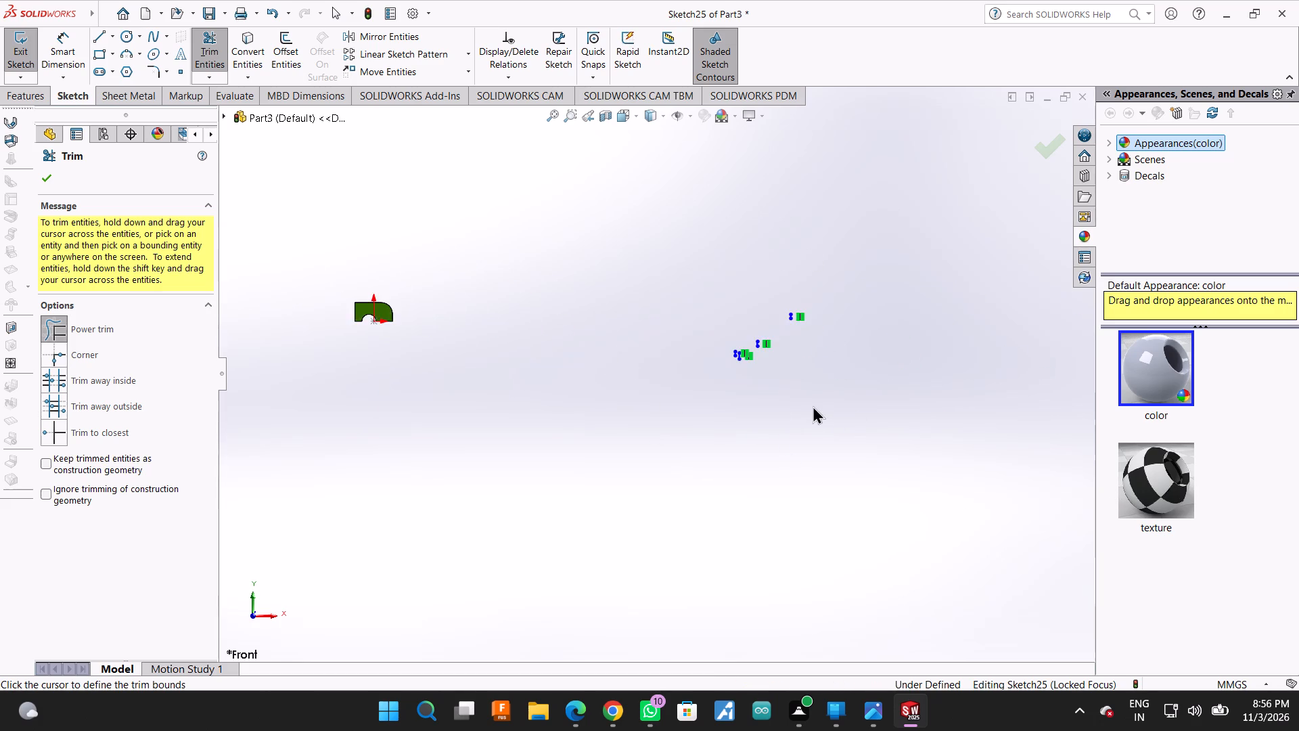
Power-trim the remaining short vertical line pieces left over from the spiral and finish trimming.
scroll(760, 361, down, 10)
drag(564, 342, 684, 359)
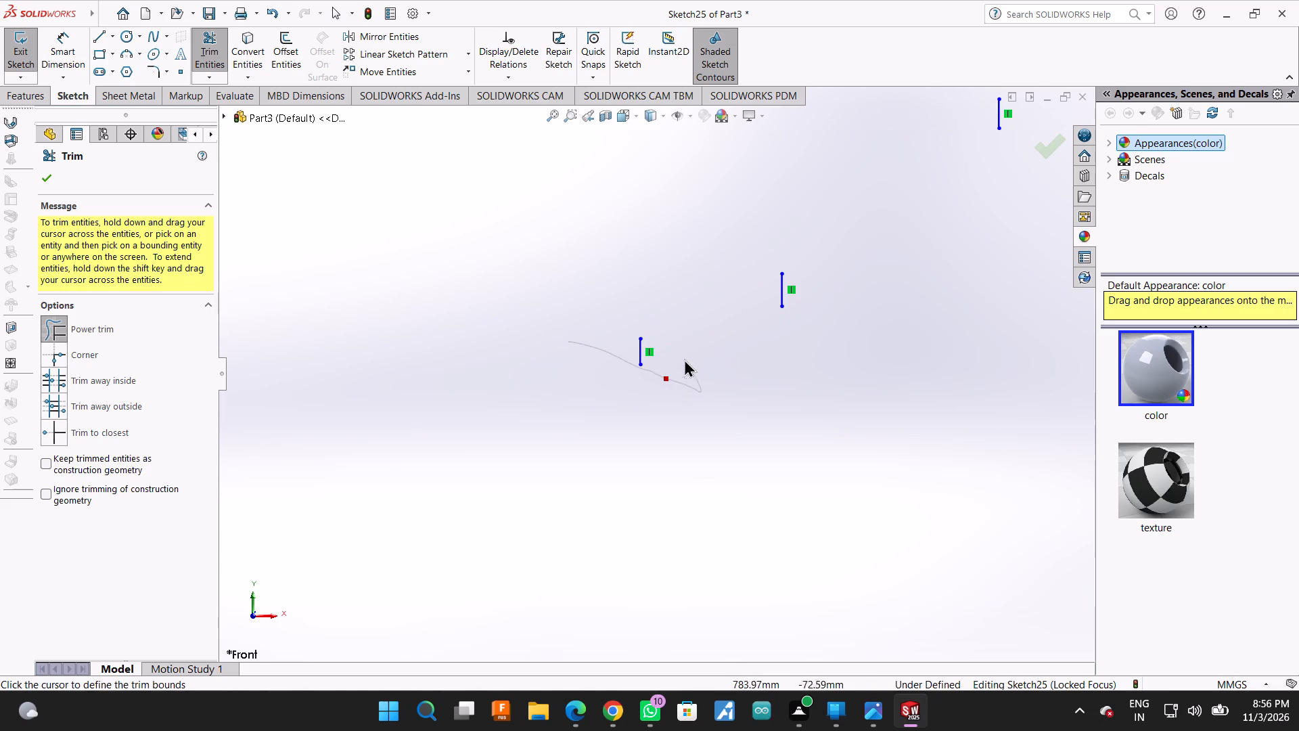
drag(684, 359, 811, 290)
scroll(806, 349, up, 3)
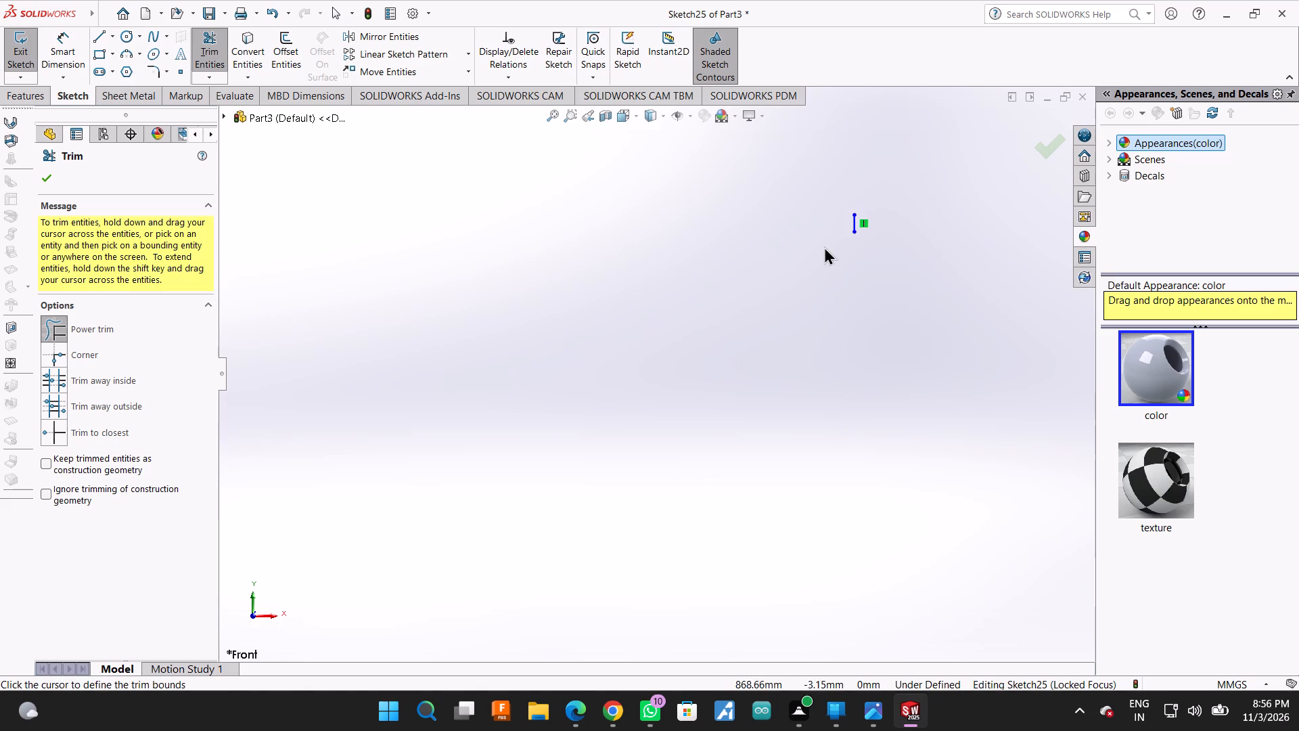
scroll(824, 246, down, 2)
drag(802, 223, 873, 227)
scroll(875, 290, up, 7)
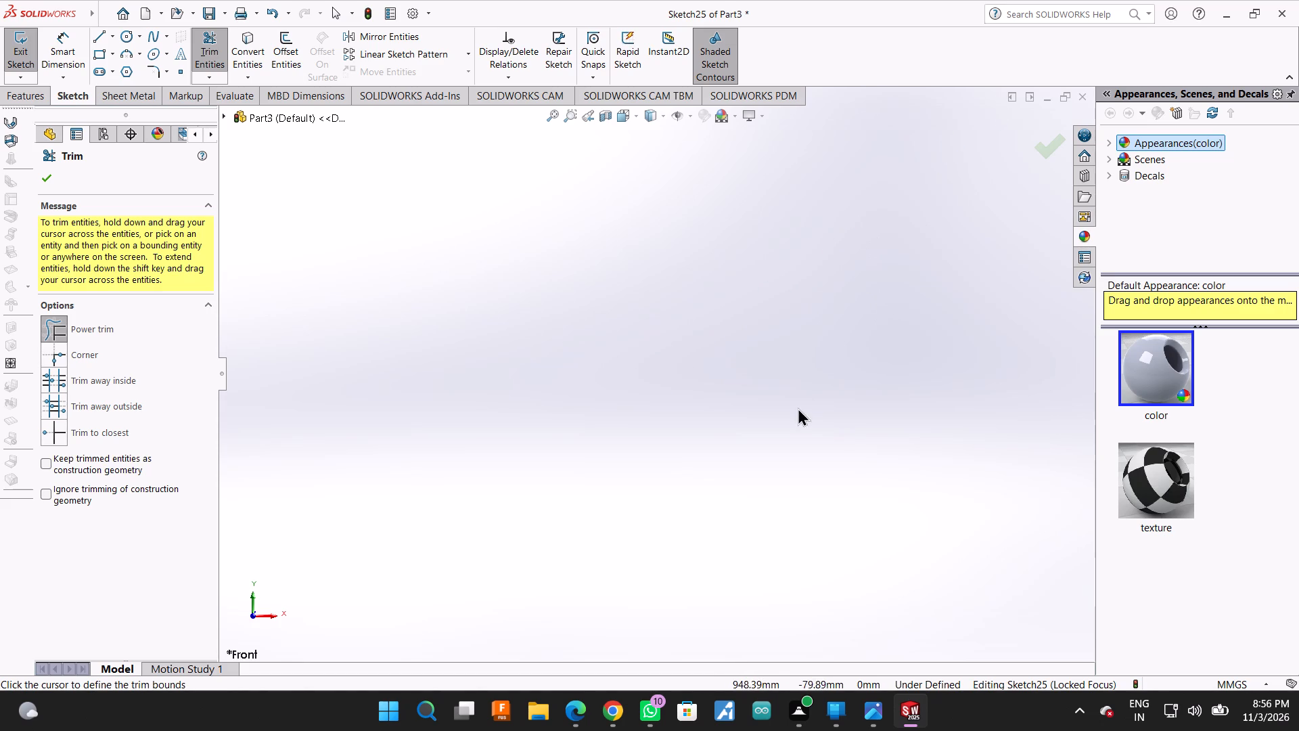
scroll(798, 407, up, 8)
scroll(700, 401, down, 4)
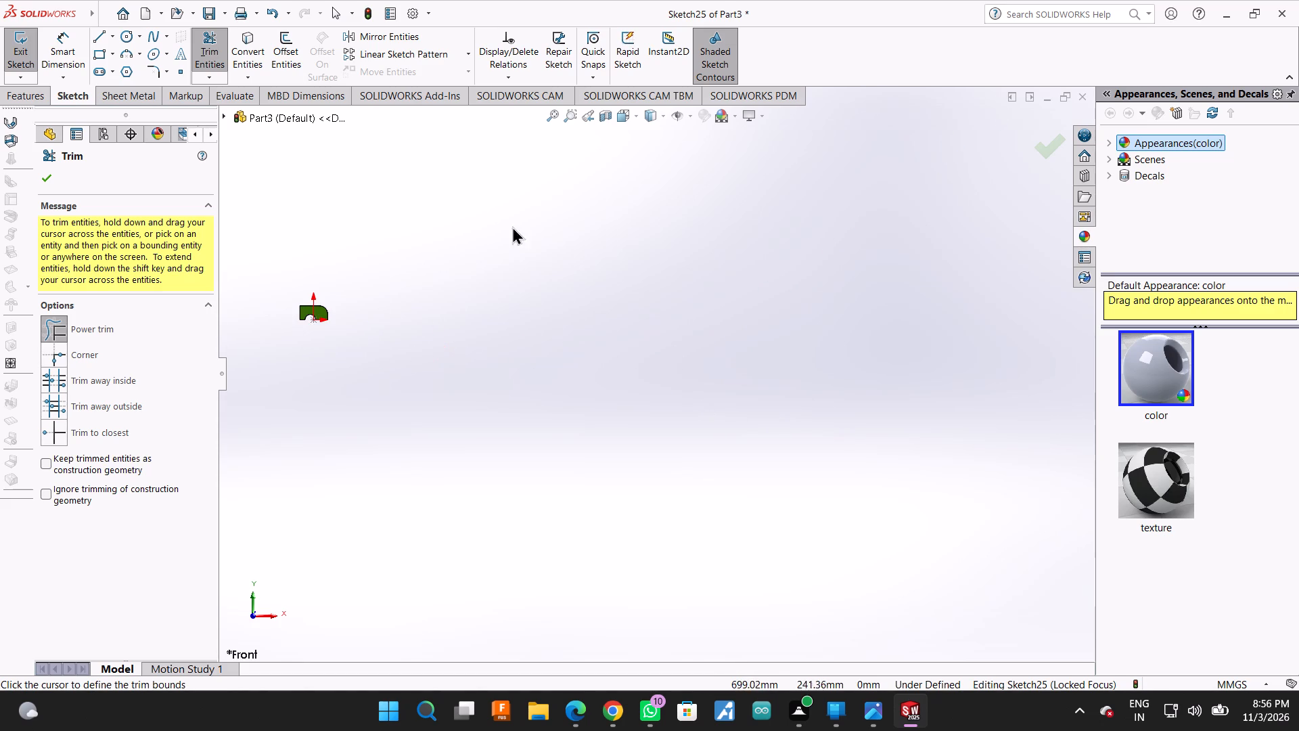
click(36, 180)
click(38, 180)
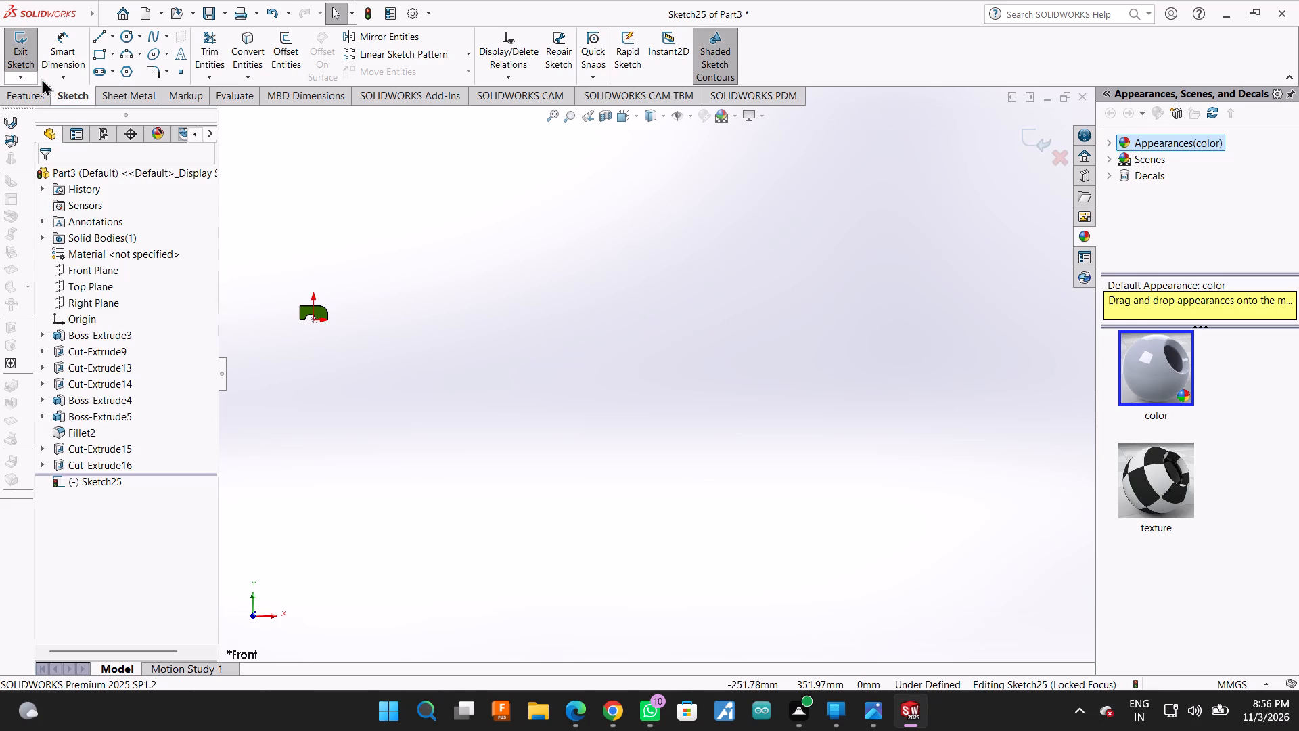
Draw the first turn of a new rectangular line spiral beside the block: about 1034 mm down, 1409 mm across, up, and back above.
click(95, 35)
click(503, 238)
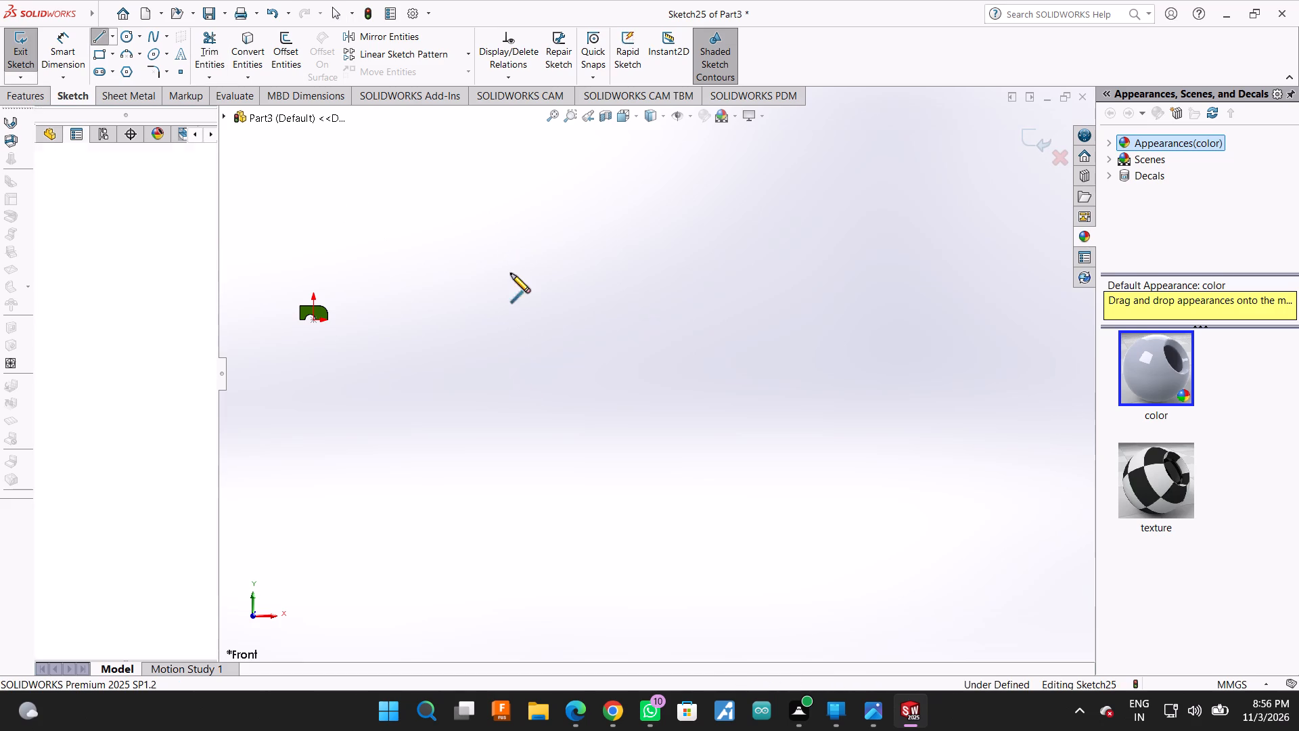
click(504, 599)
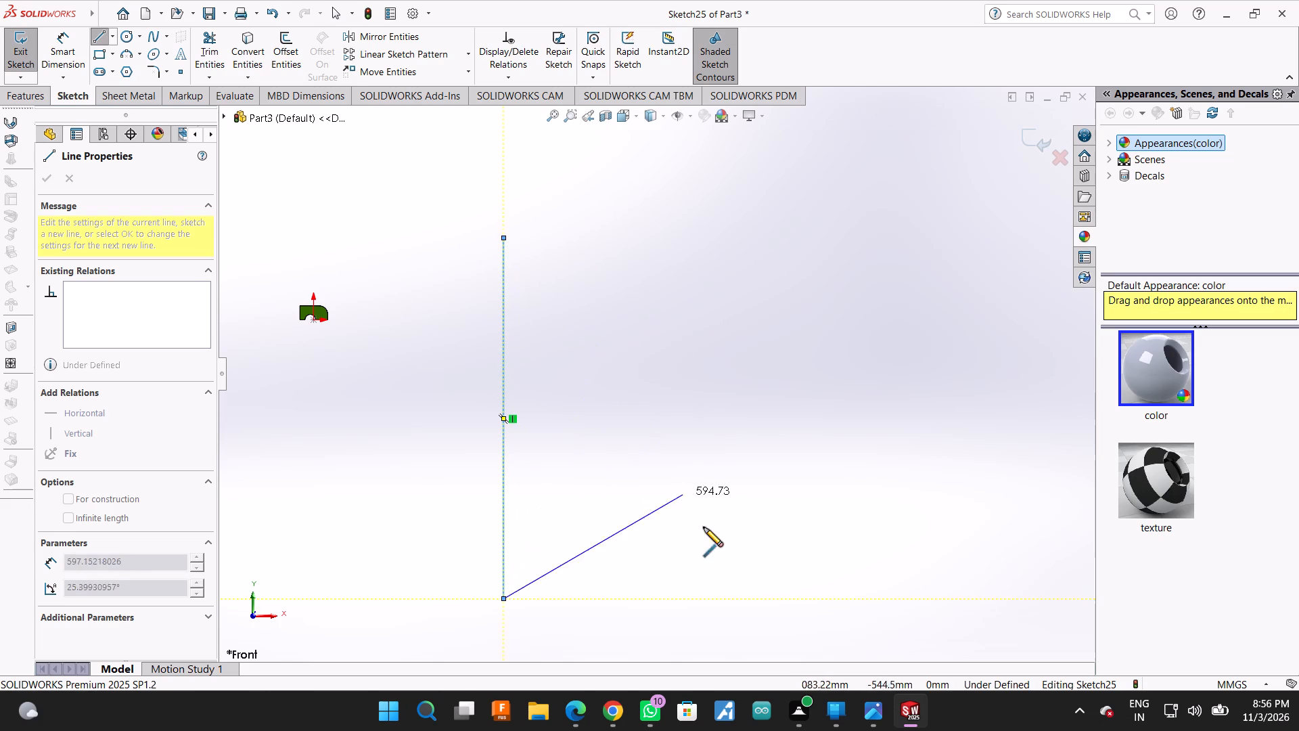
click(995, 600)
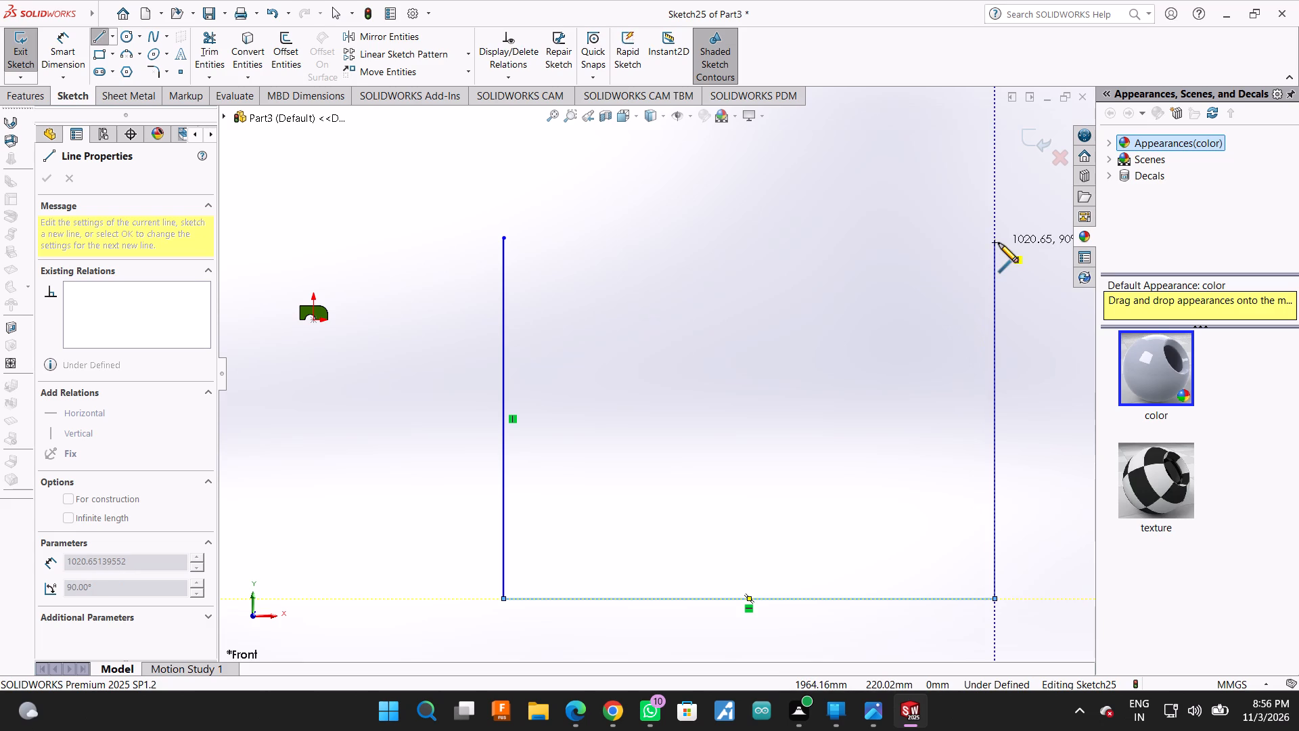
click(995, 250)
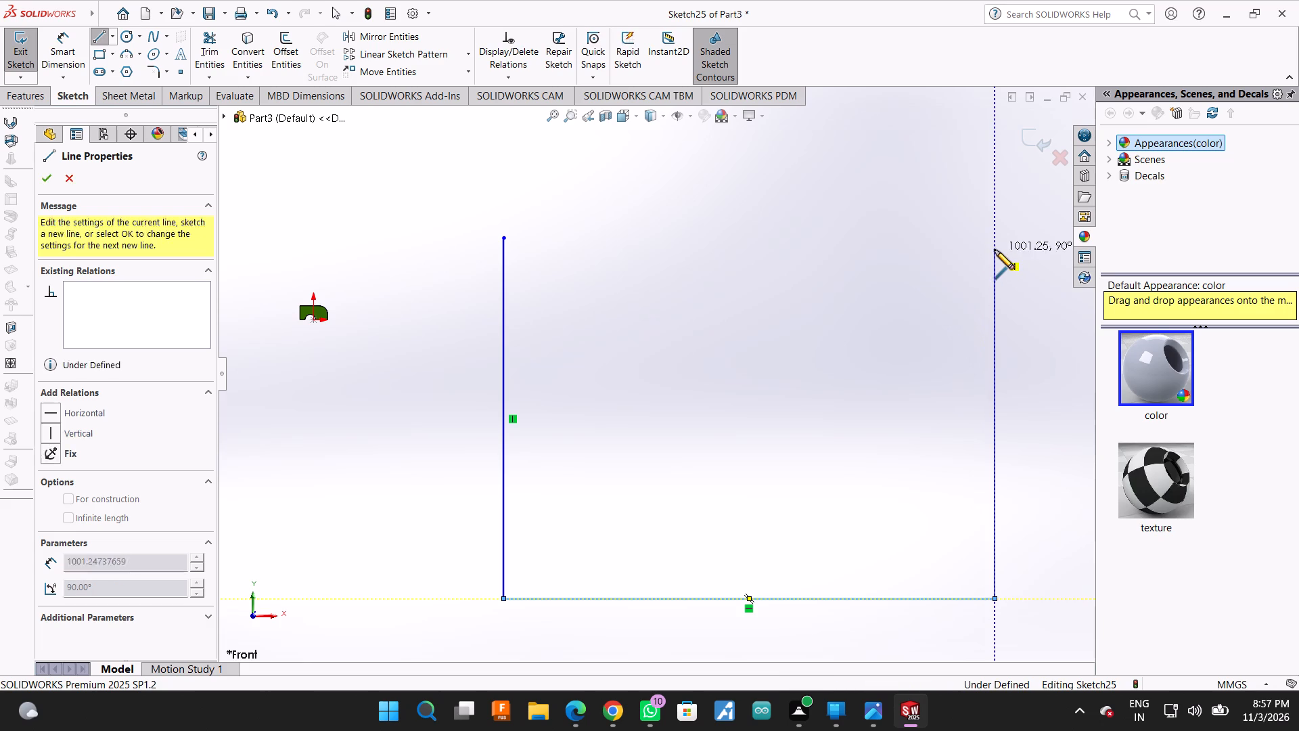
click(515, 251)
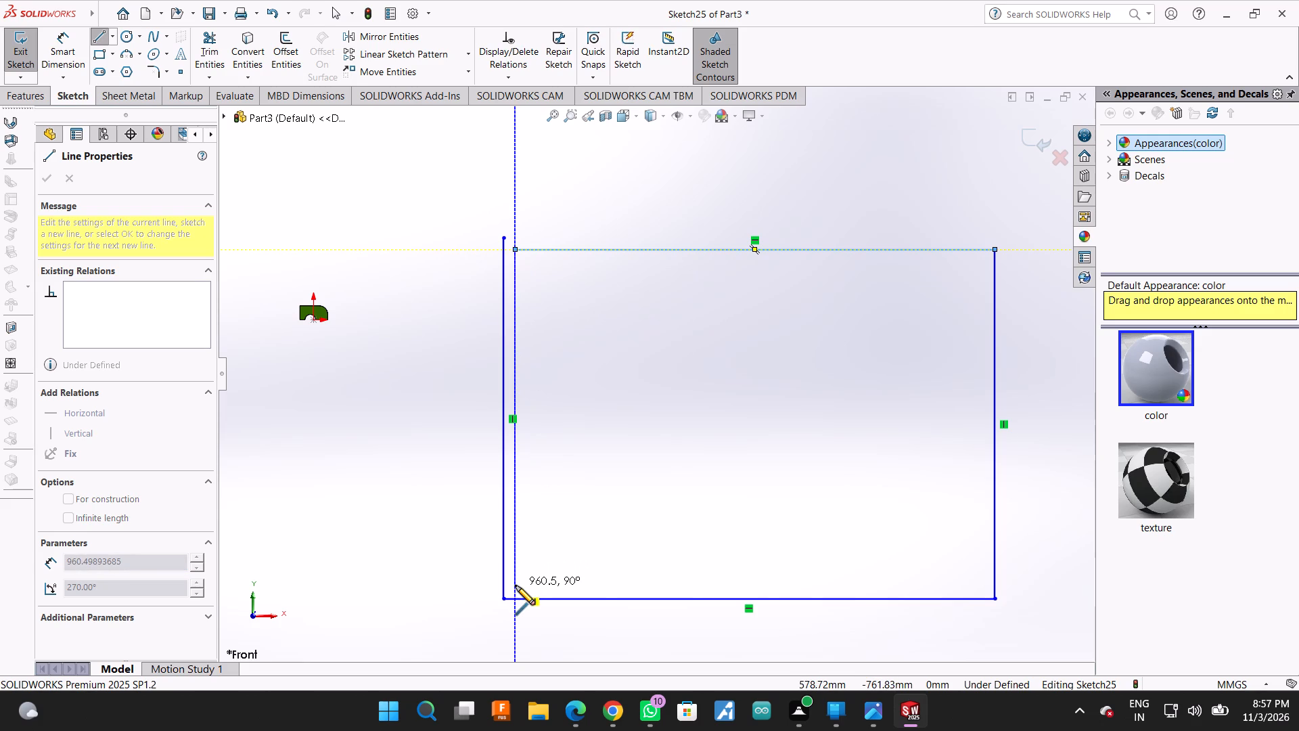
Continue the spiral inward with a left line about 960 mm, a lower line about 1339 mm and a right line about 931 mm.
click(516, 585)
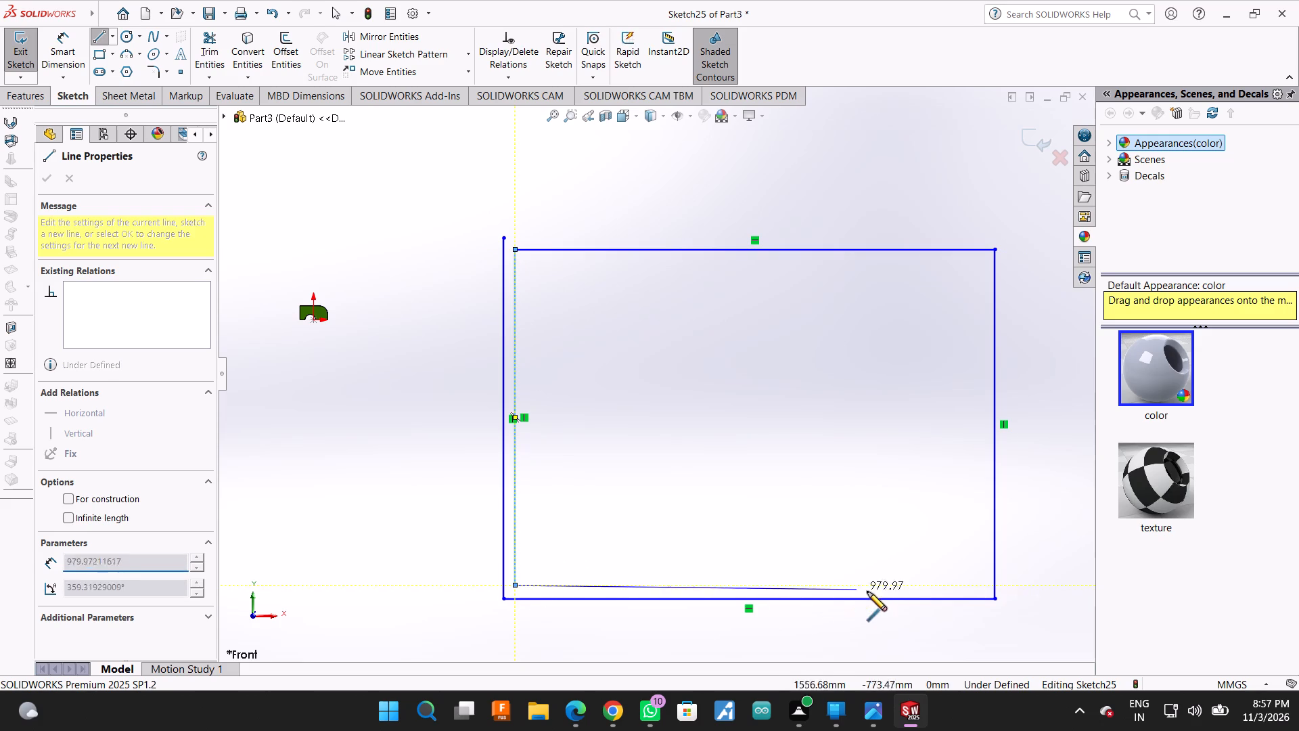
click(982, 583)
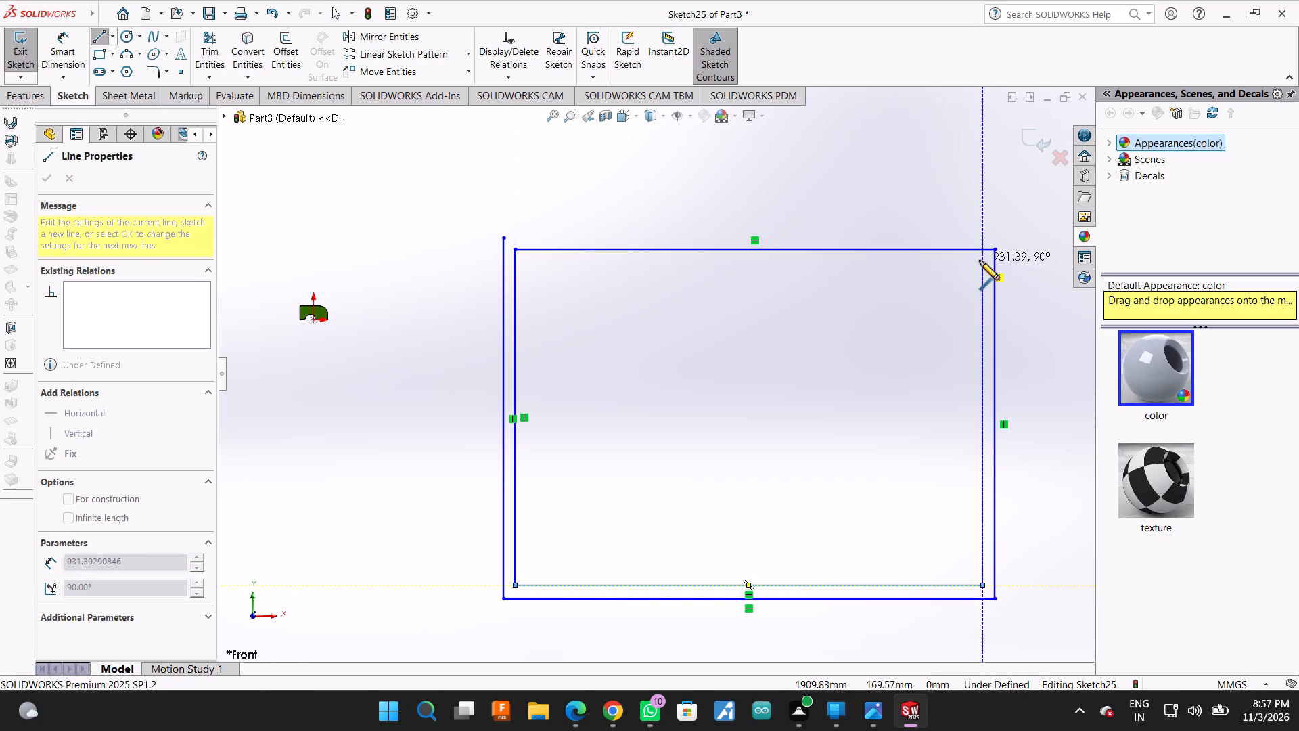
click(980, 261)
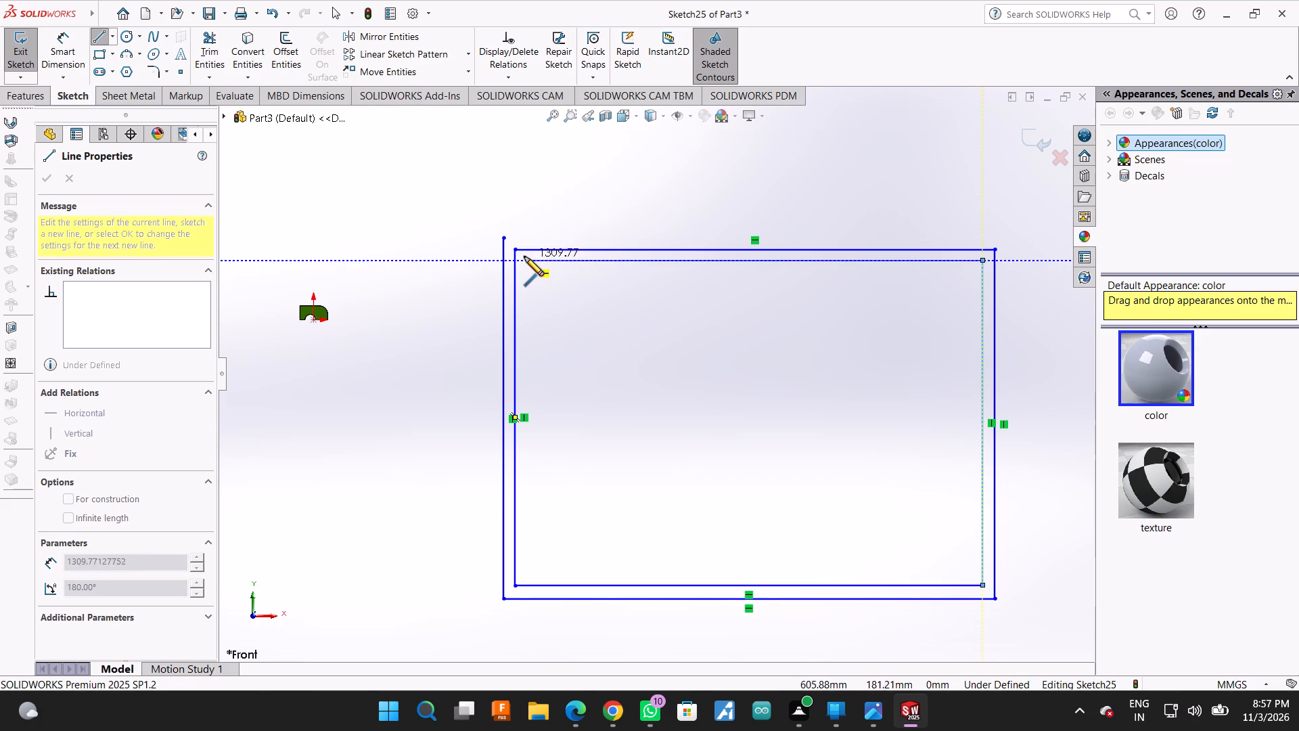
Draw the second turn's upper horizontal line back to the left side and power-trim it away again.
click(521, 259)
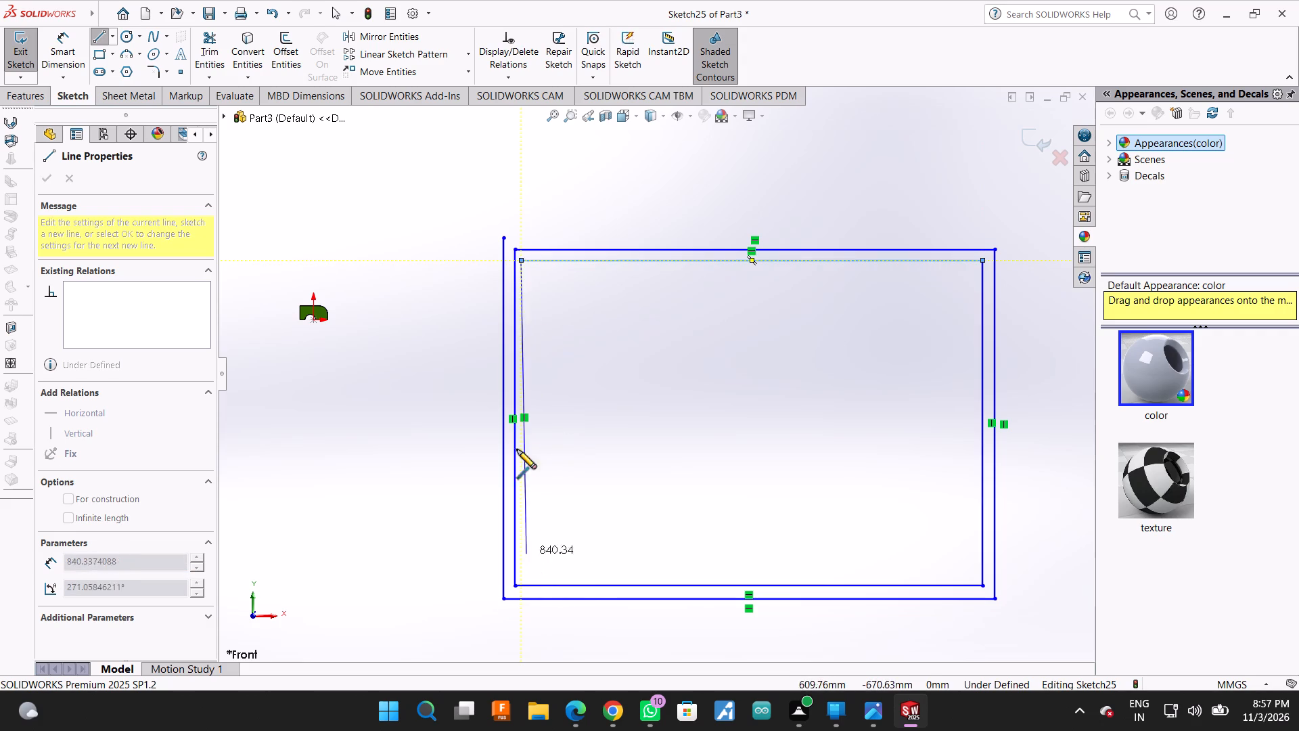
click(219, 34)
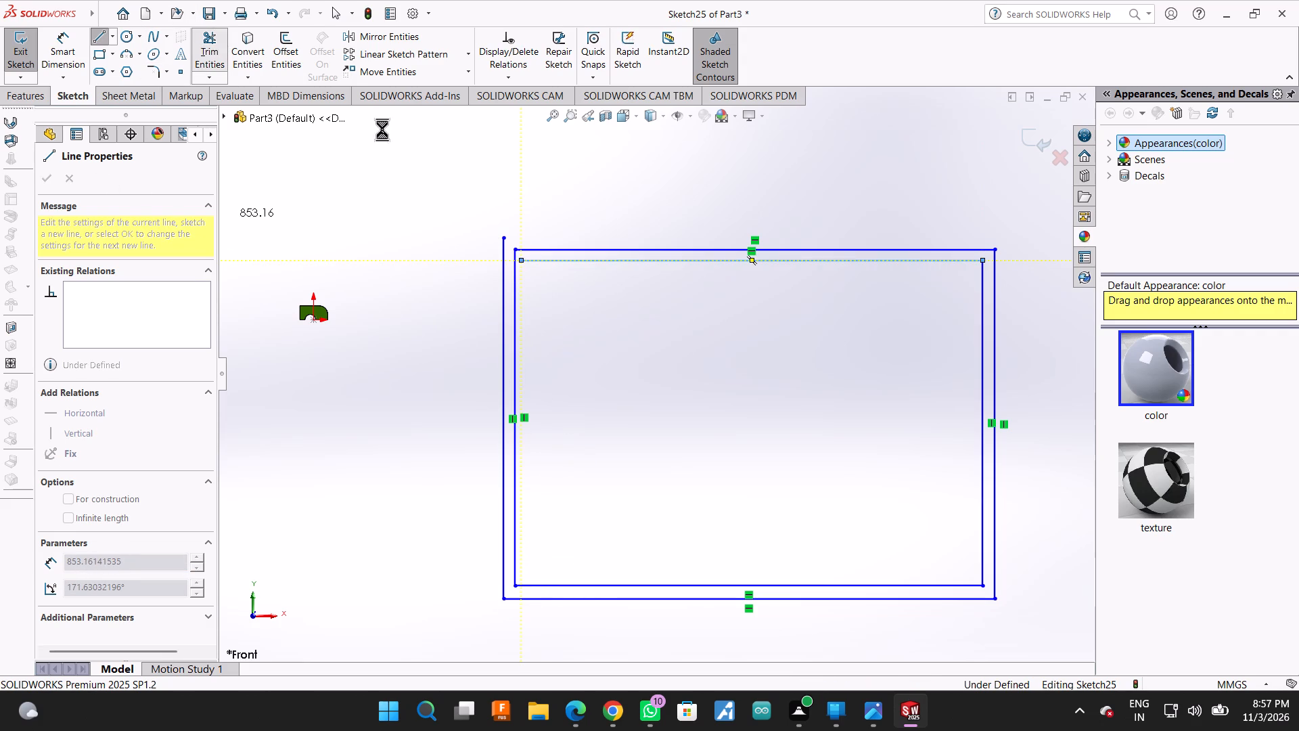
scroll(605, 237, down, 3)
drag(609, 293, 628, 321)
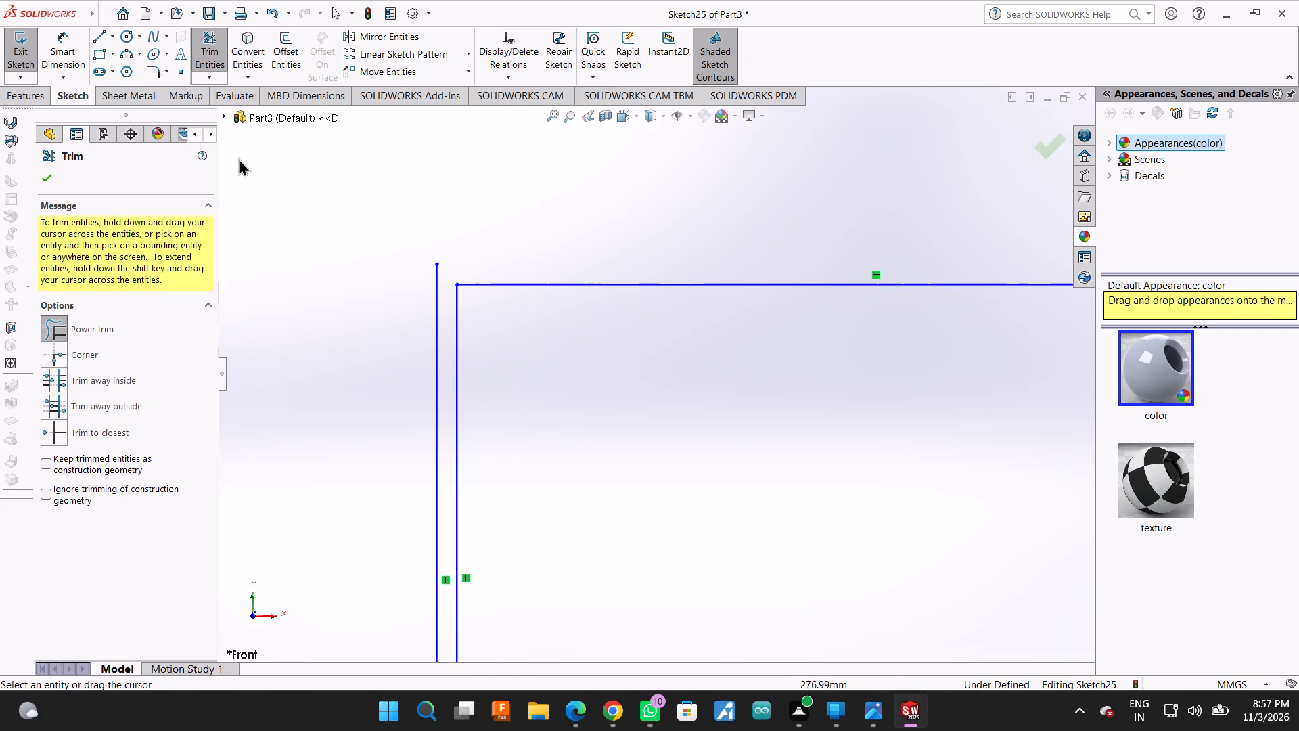
Redraw the second turn's upper line about 1300 mm long, from the inner right line's top end to just inside the left line.
click(96, 32)
scroll(894, 329, up, 4)
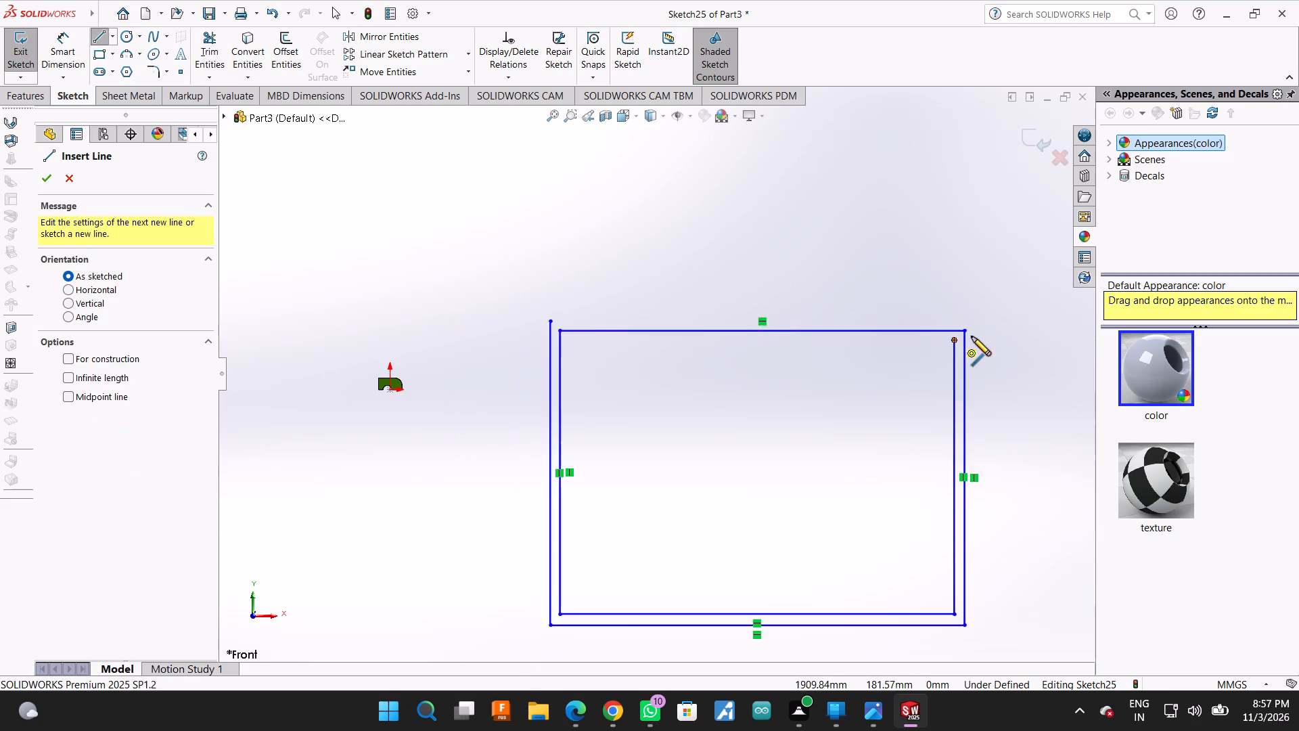
scroll(975, 336, down, 1)
click(933, 341)
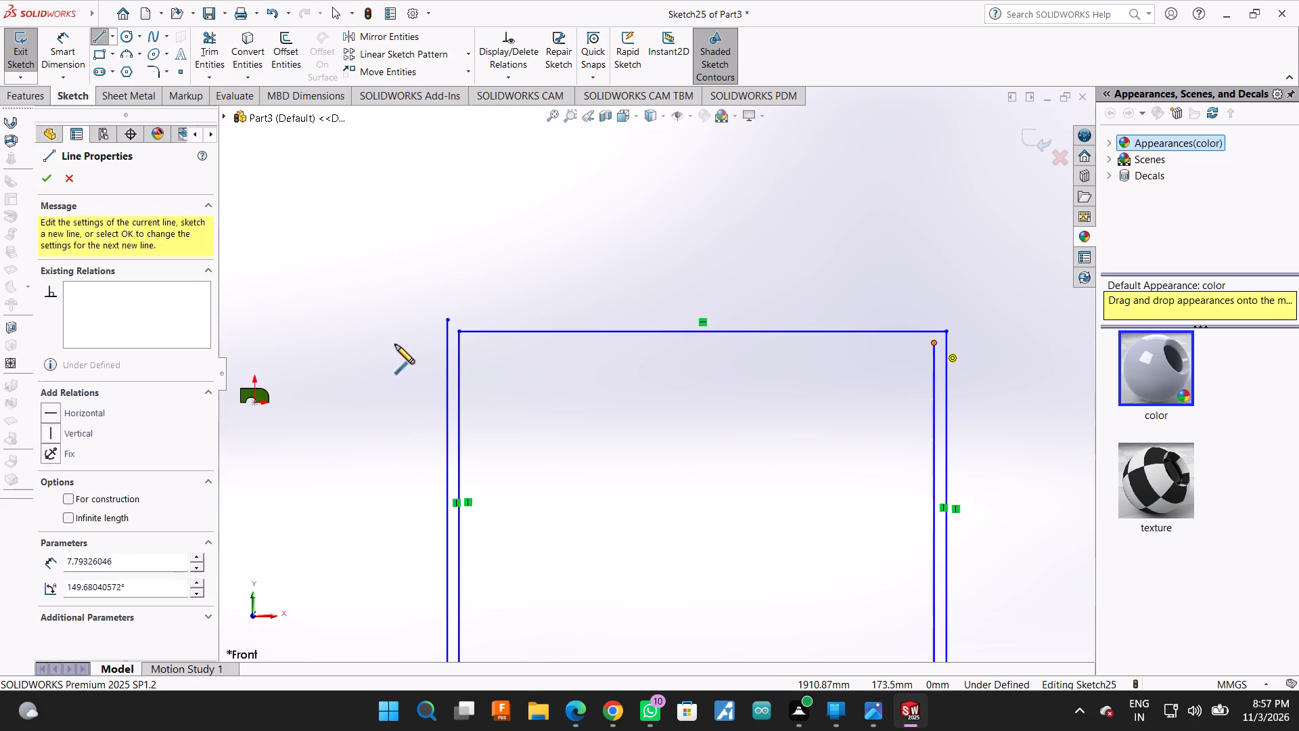
click(471, 344)
Draw the third turn's left vertical line about 888 mm long and its lower horizontal line about 1257 mm long.
scroll(534, 471, up, 2)
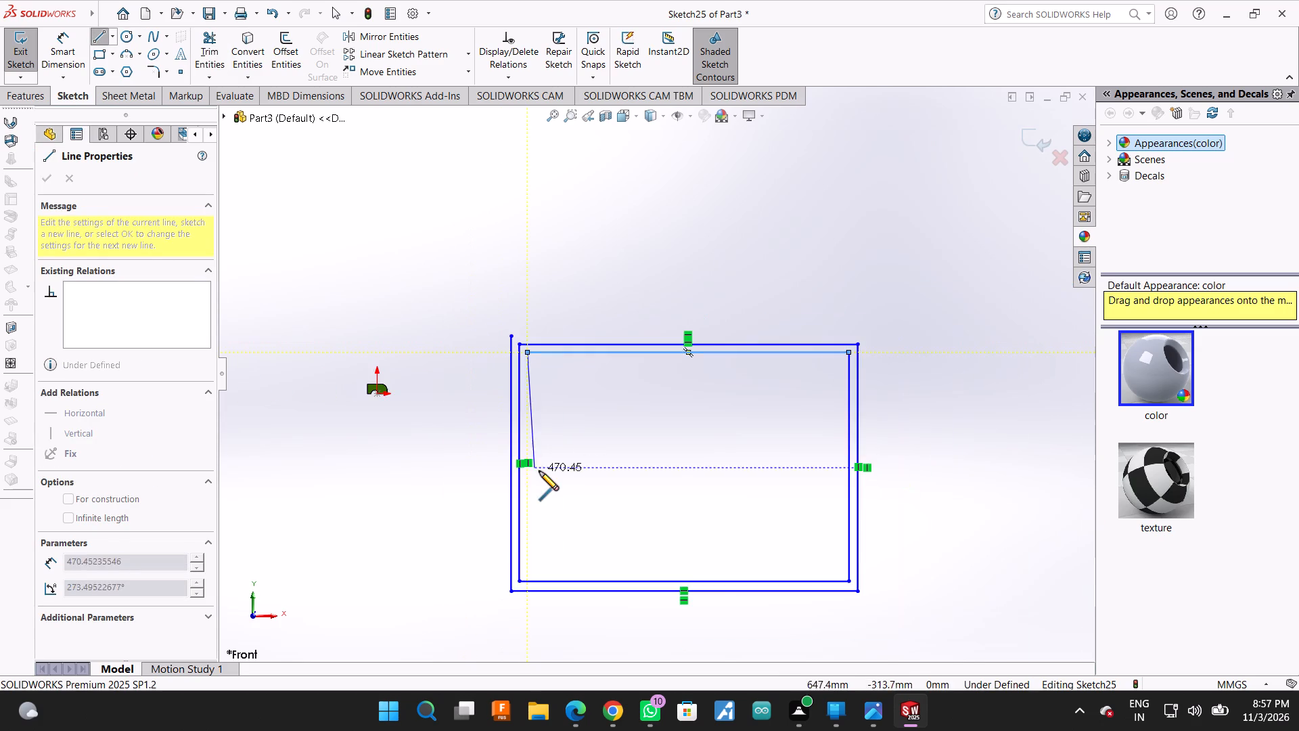
scroll(548, 539, down, 5)
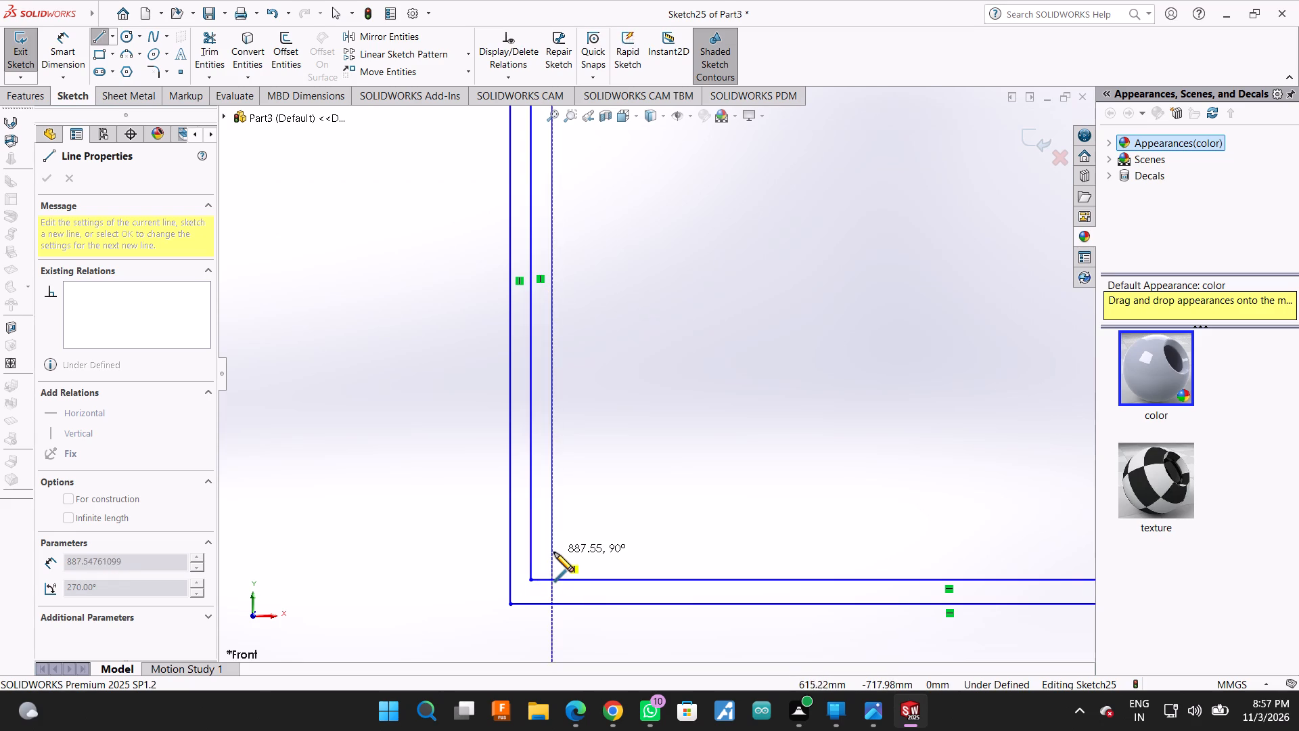
click(553, 552)
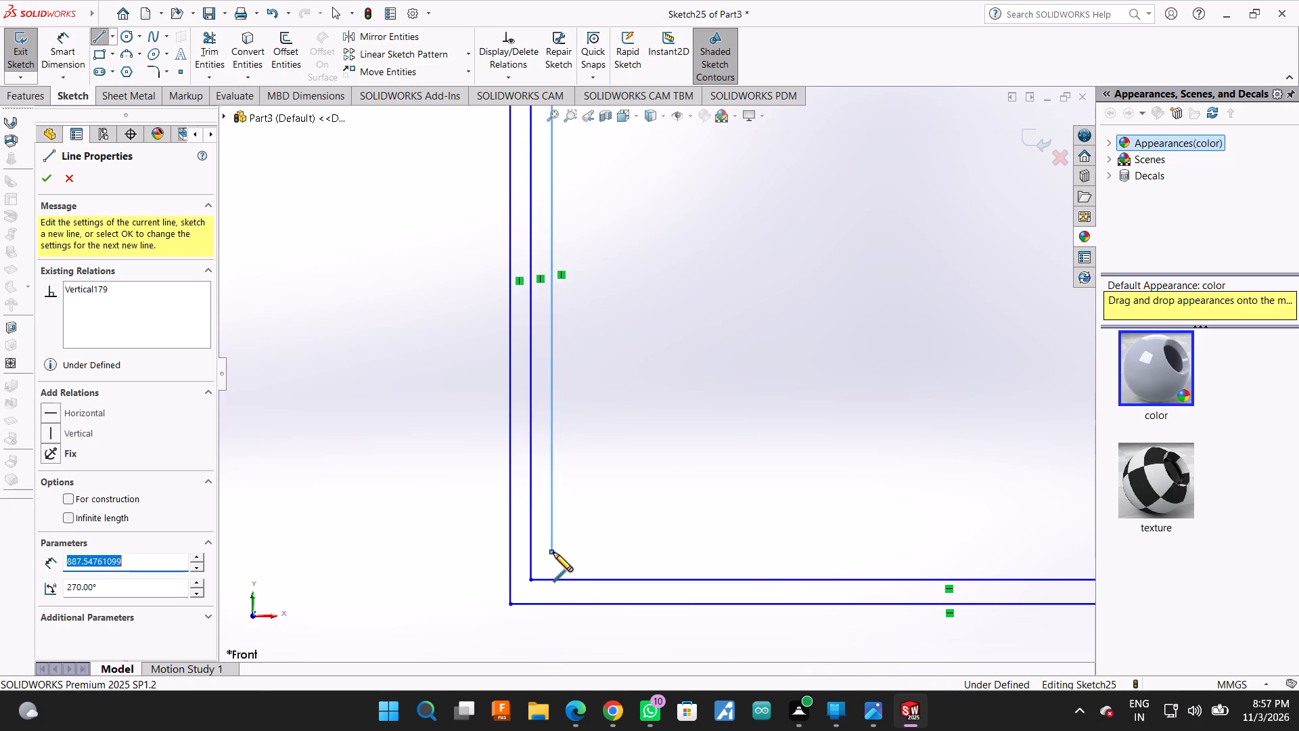
scroll(553, 552, up, 6)
scroll(785, 428, down, 7)
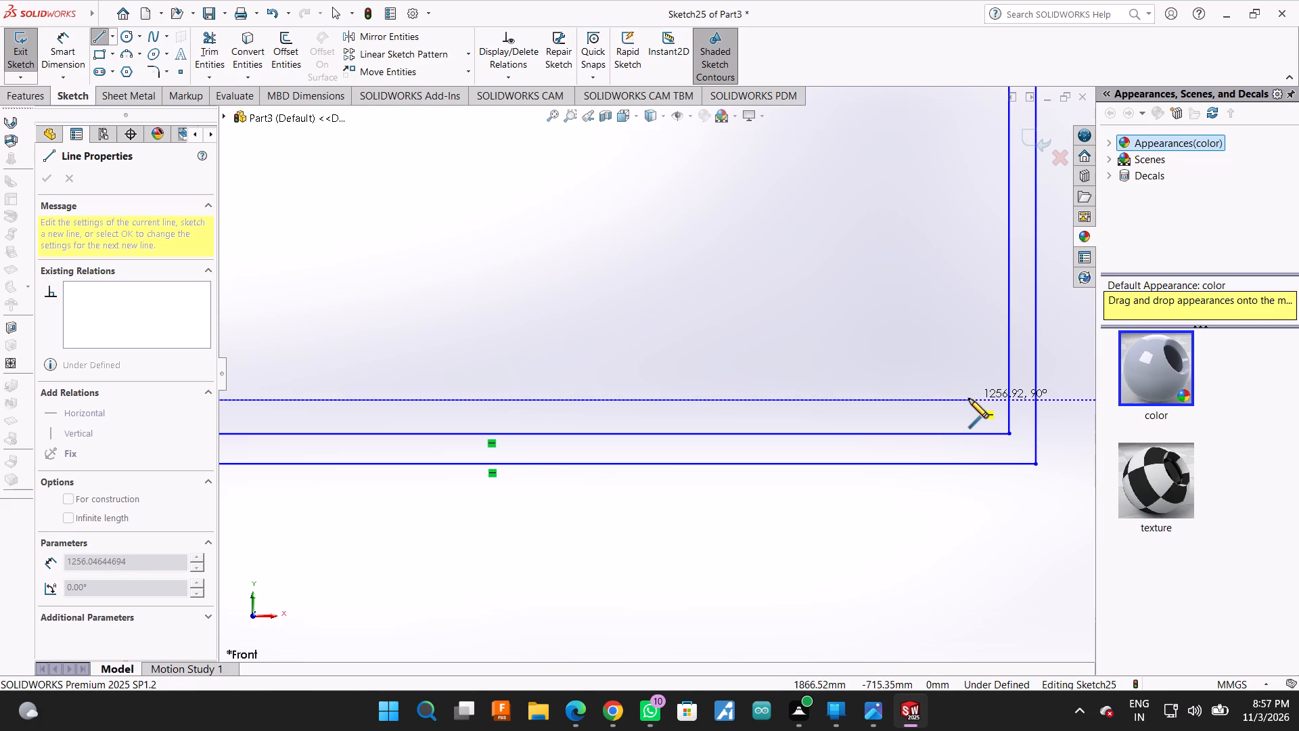
click(969, 399)
Draw the third turn's right vertical line about 854 mm long and its upper horizontal line about 1225 mm long.
scroll(967, 399, up, 6)
scroll(839, 234, down, 2)
scroll(725, 156, down, 1)
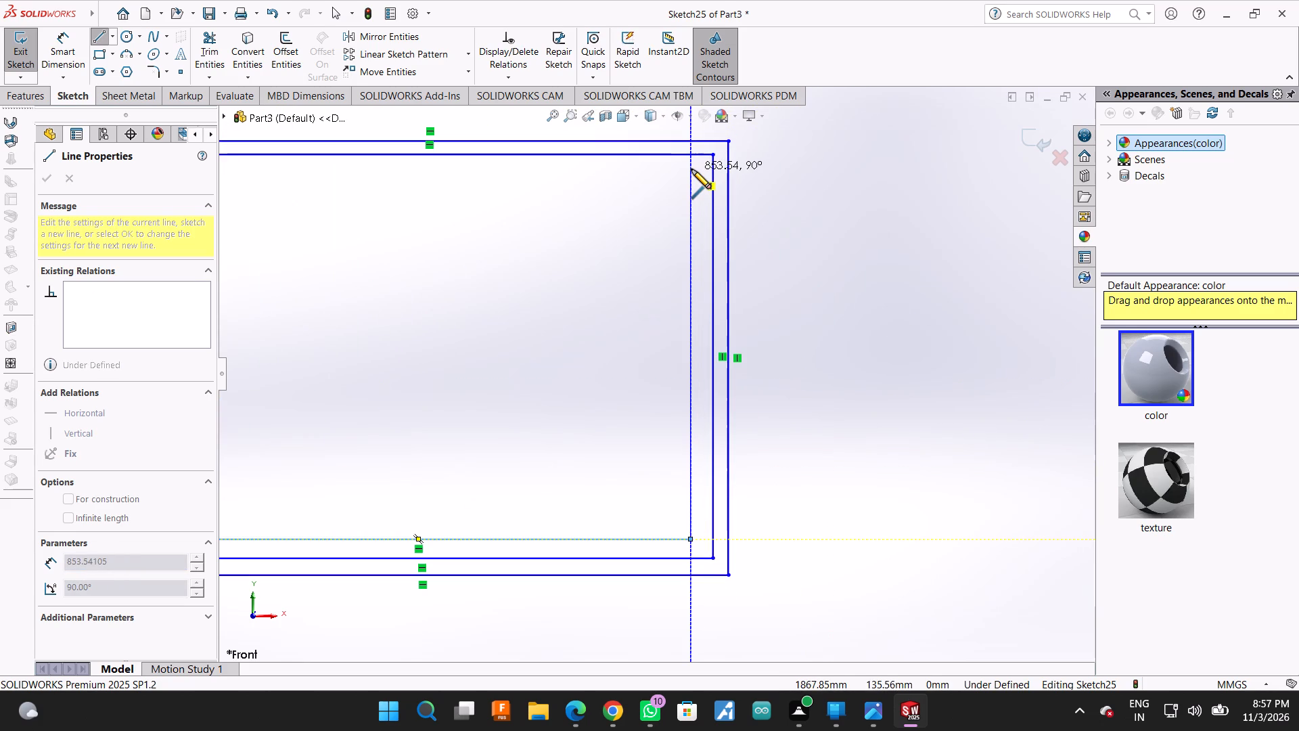
click(691, 171)
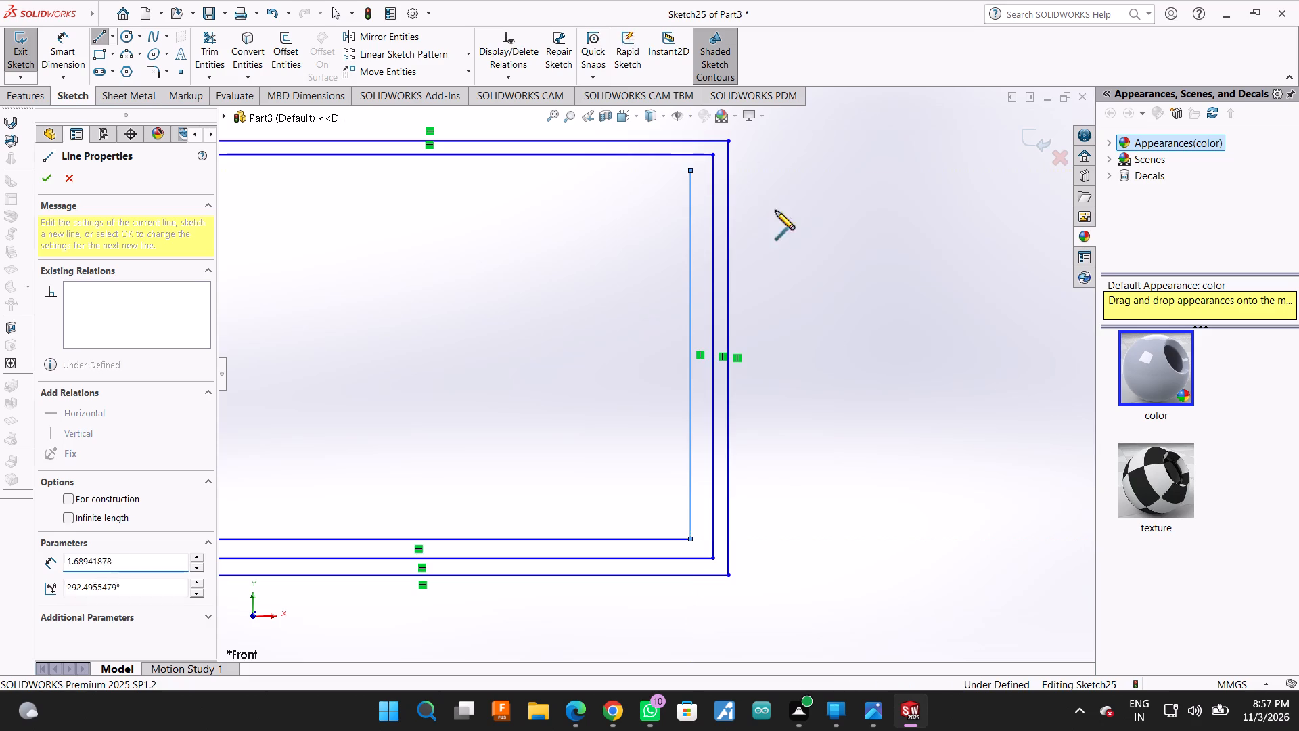
scroll(812, 224, up, 6)
scroll(585, 253, down, 5)
scroll(426, 356, down, 1)
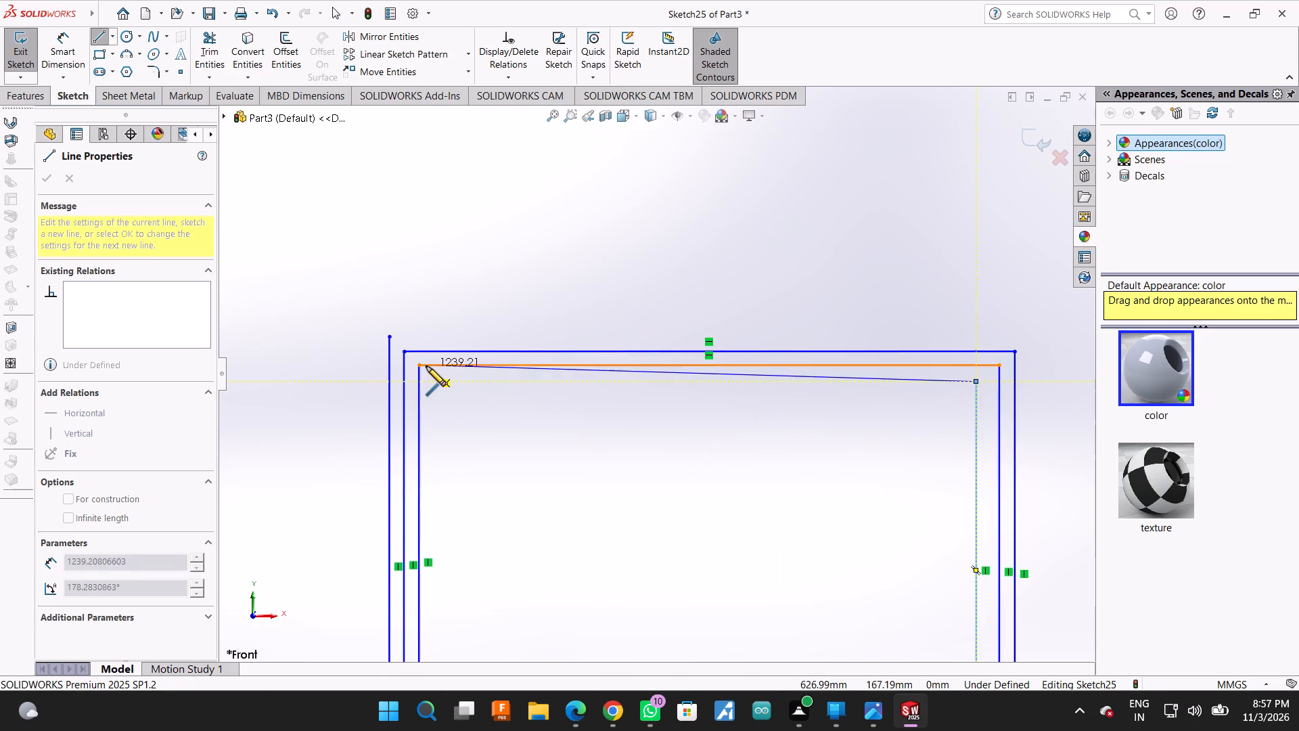
scroll(426, 366, down, 2)
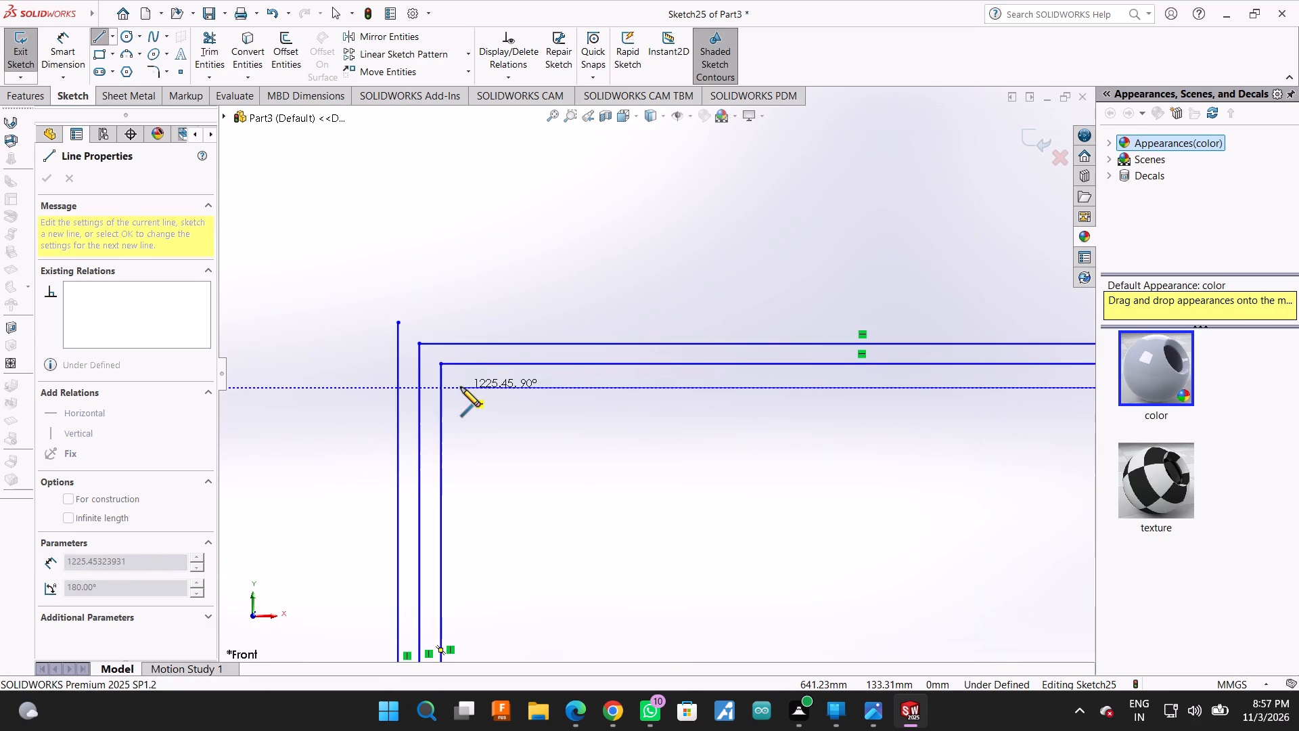
click(461, 387)
Draw the fourth turn inside the third: left line about 807 mm, lower line about 1182 mm, right line, and upper line about 1149 mm.
scroll(461, 387, up, 6)
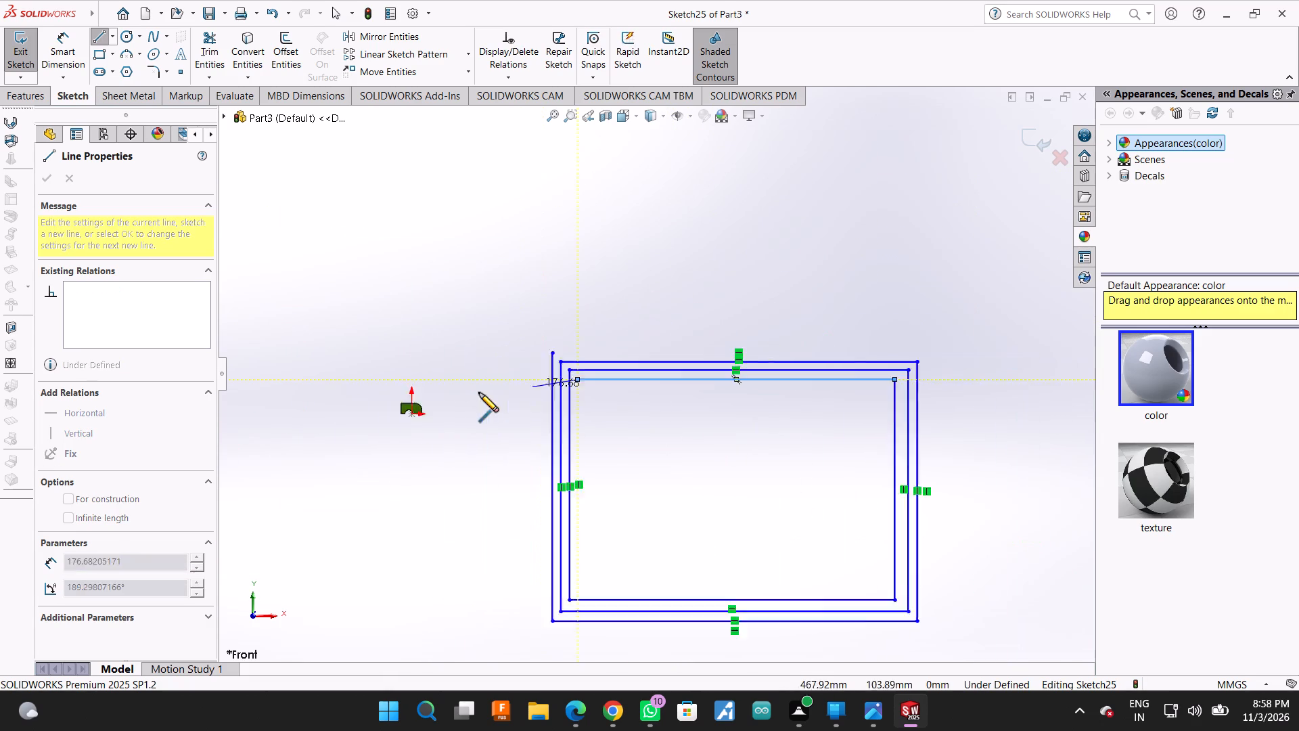
scroll(594, 483, down, 4)
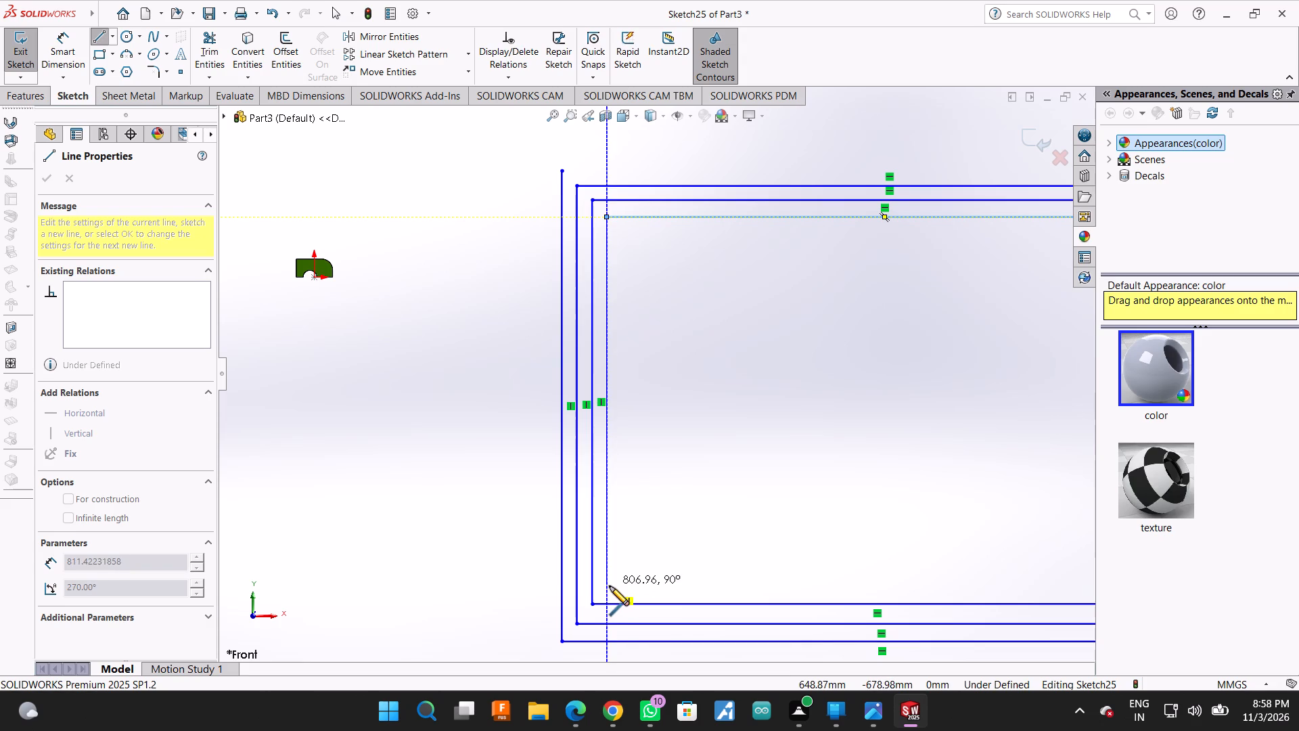
click(610, 586)
scroll(673, 572, up, 3)
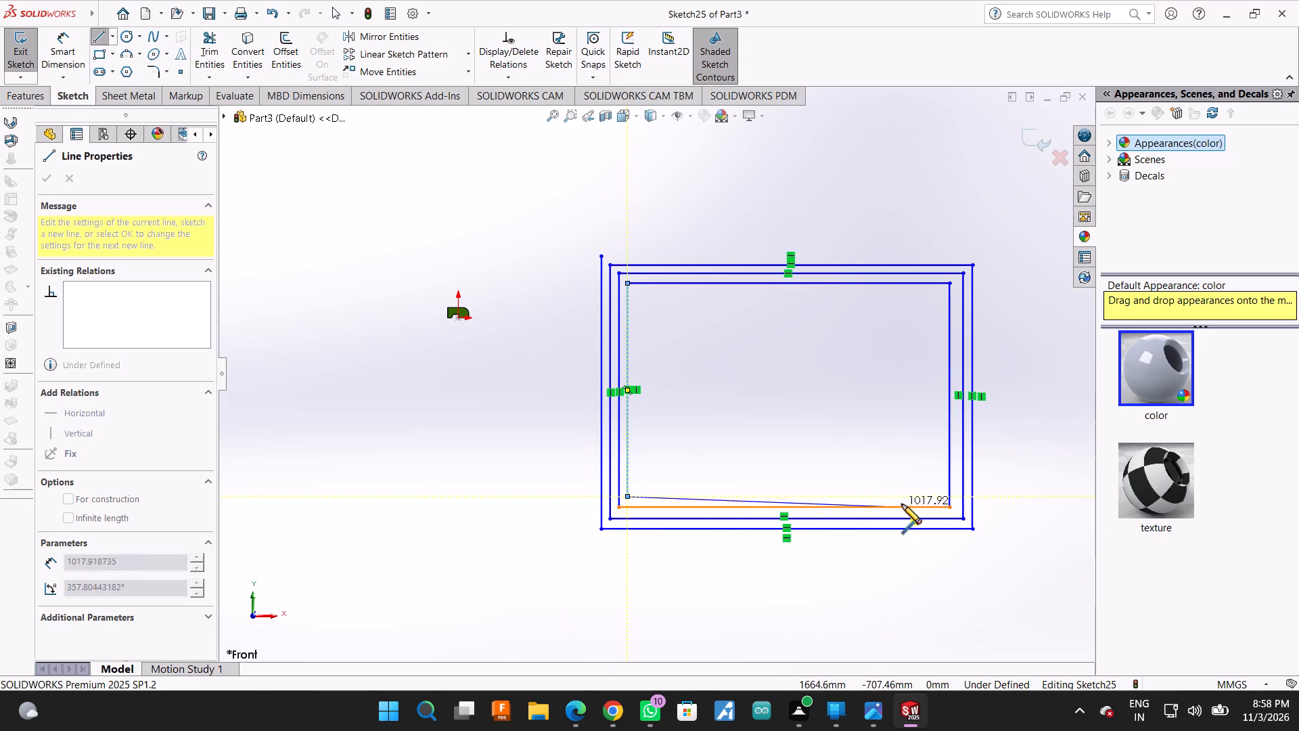
click(938, 495)
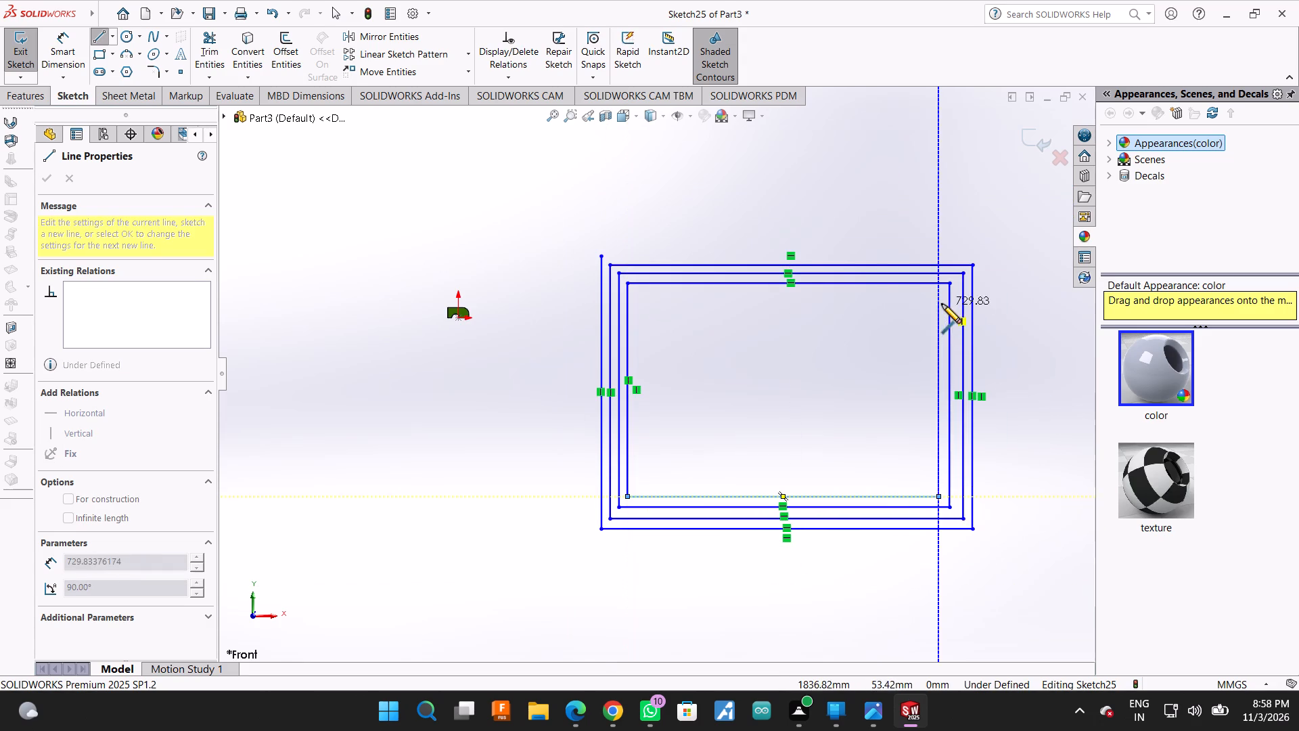
click(936, 295)
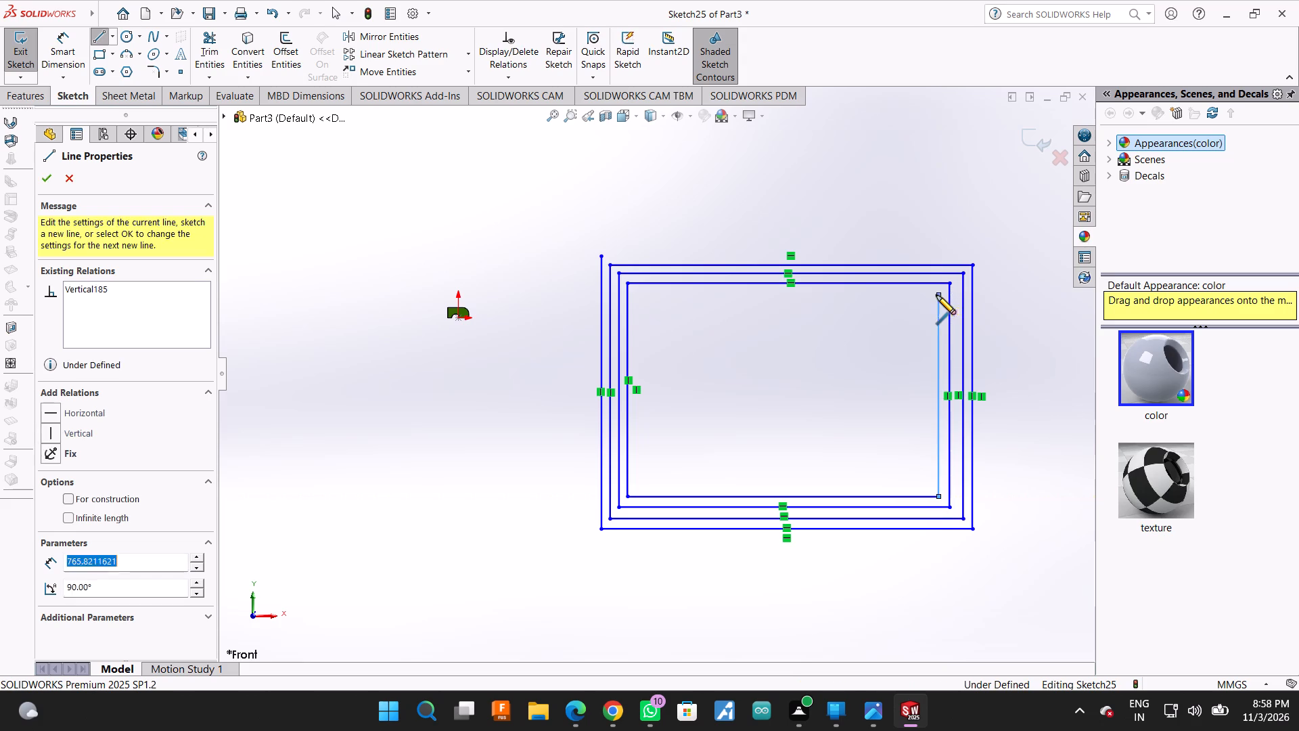
click(636, 296)
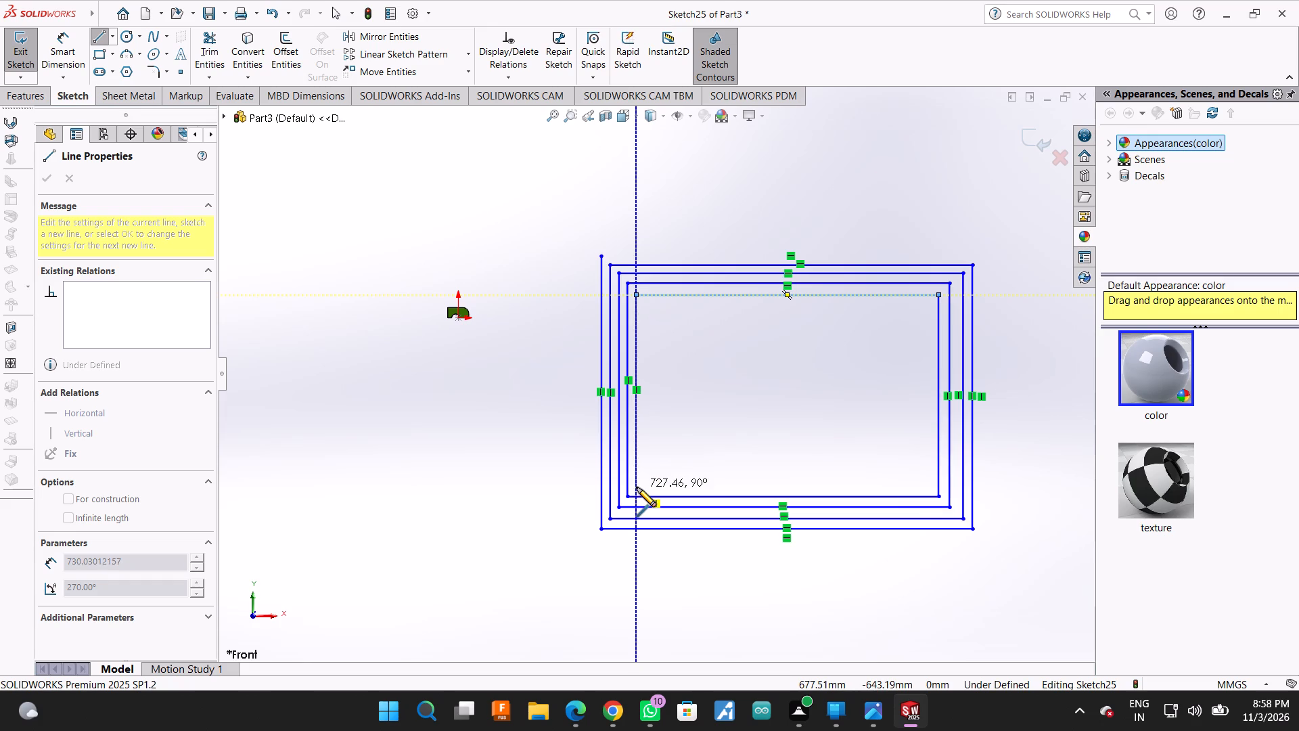
Draw the spiral's fifth turn just inside the fourth: left line about 730 mm, lower and right lines, and upper line about 1065 mm.
click(637, 487)
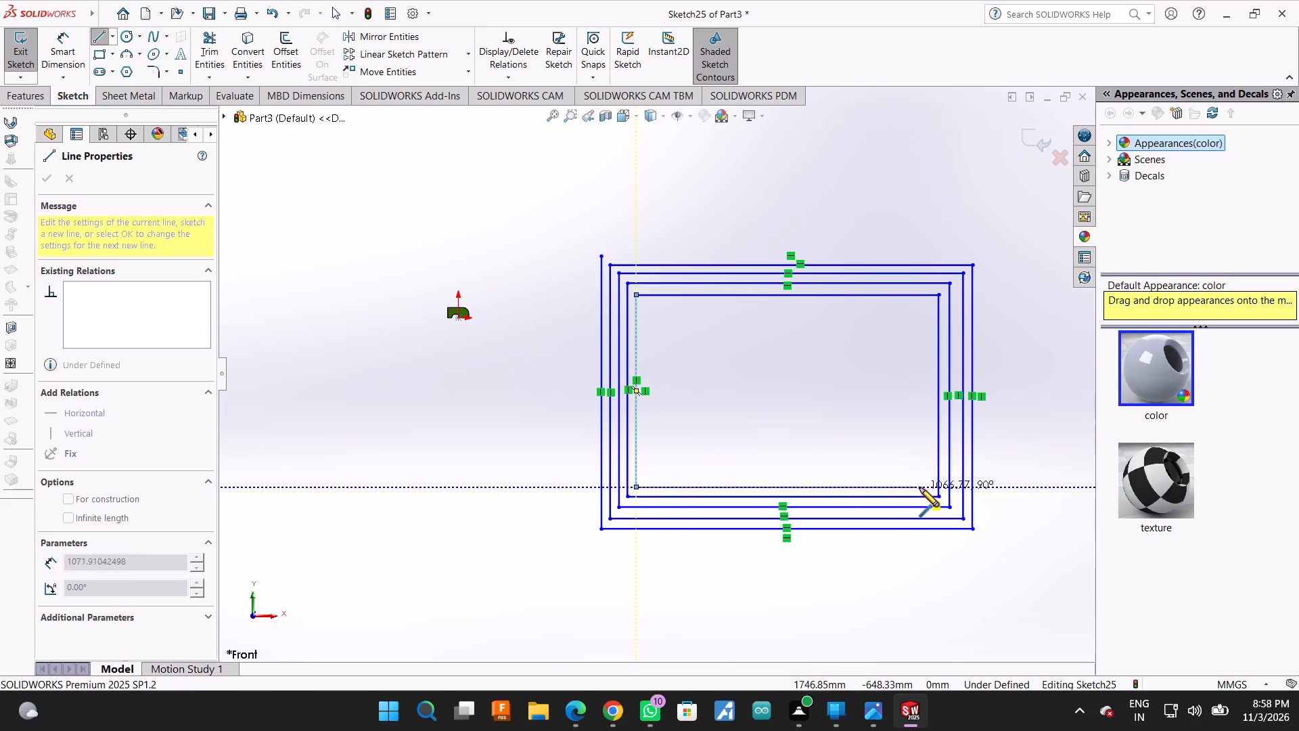
click(926, 485)
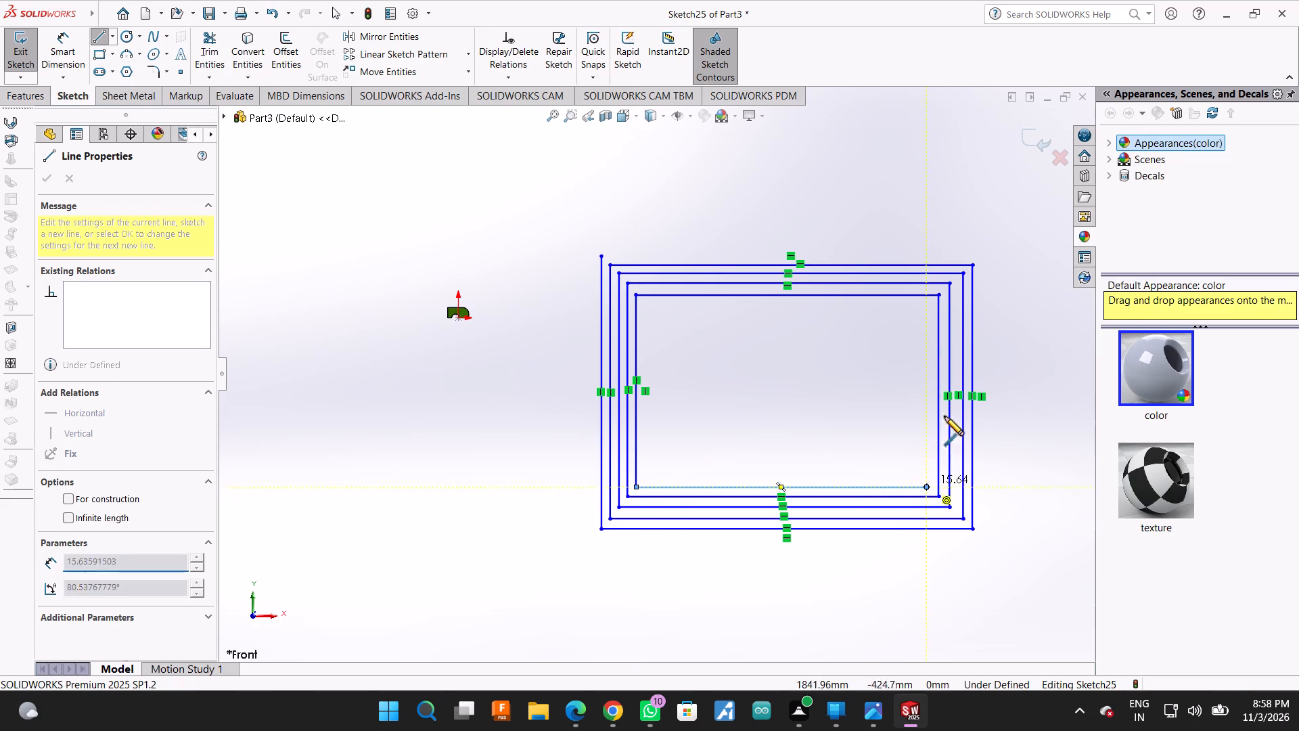
click(928, 311)
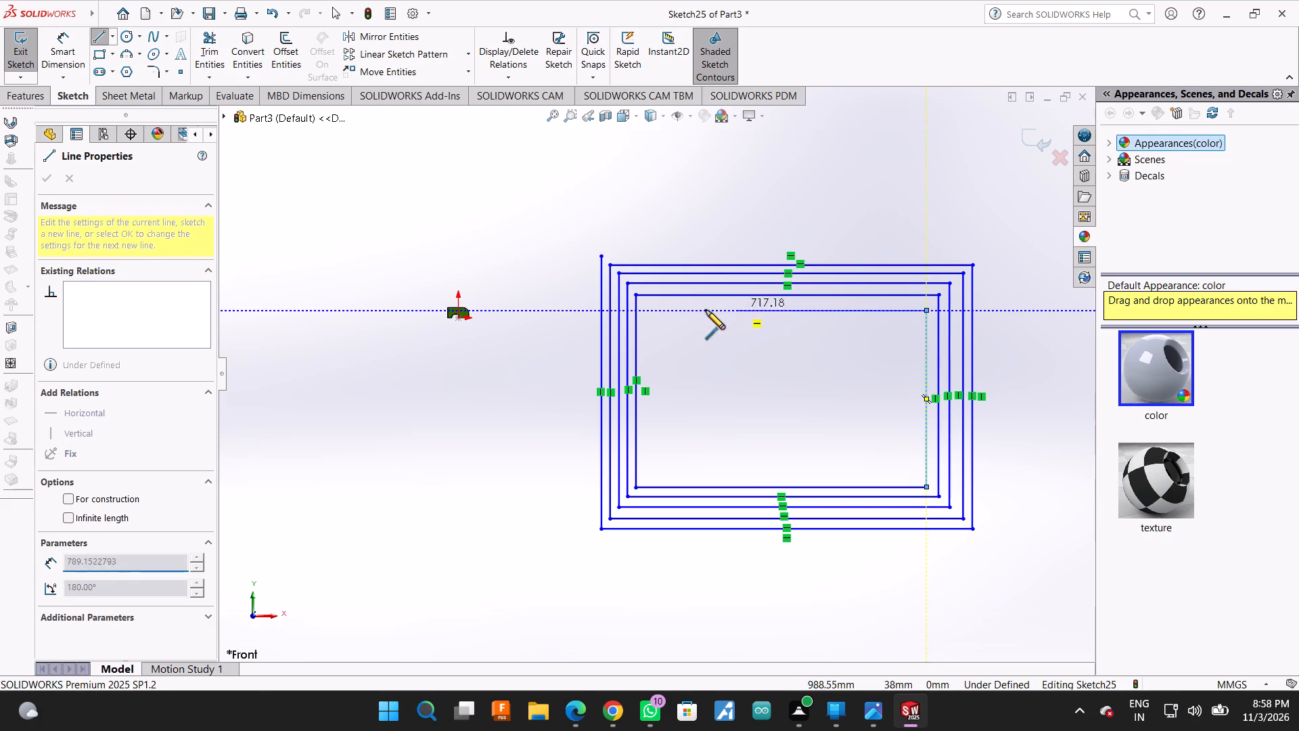
click(645, 309)
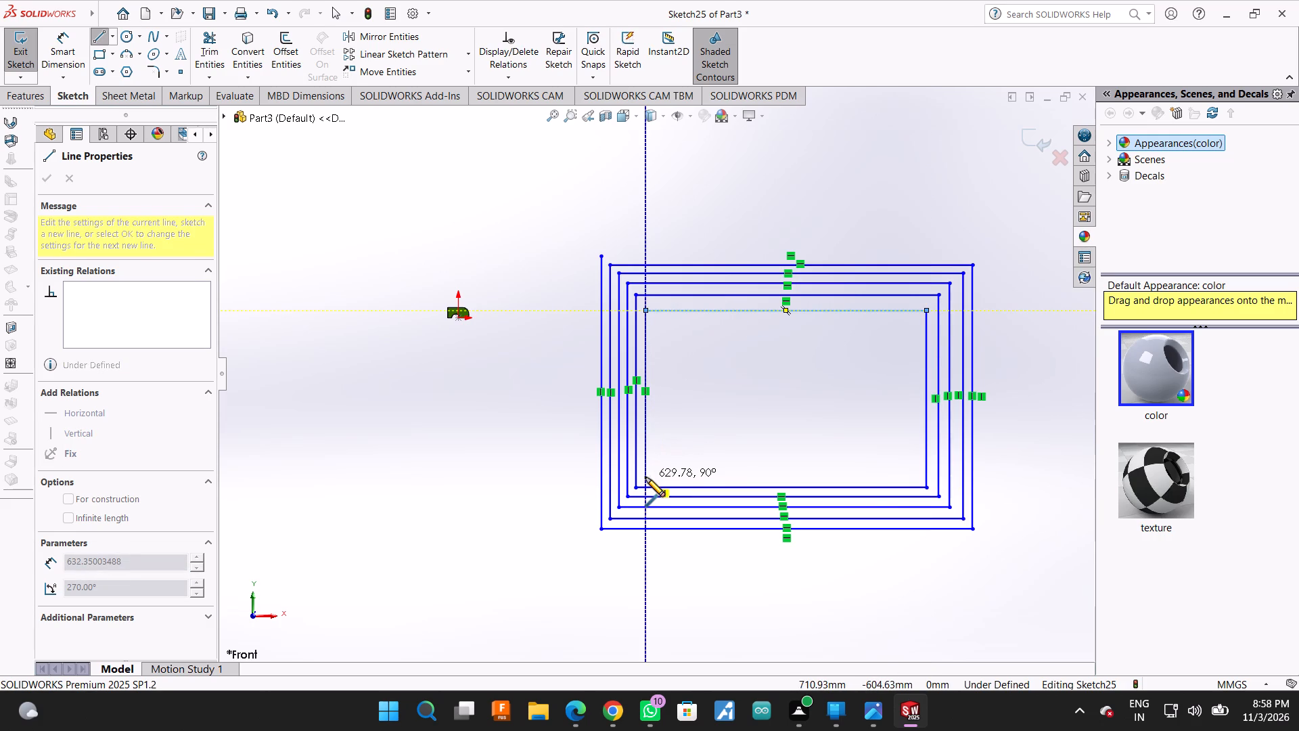
Draw the sixth turn inside the fifth: left line about 620 mm, lower line about 1030 mm, right line about 568 mm, upper line about 997 mm.
click(645, 473)
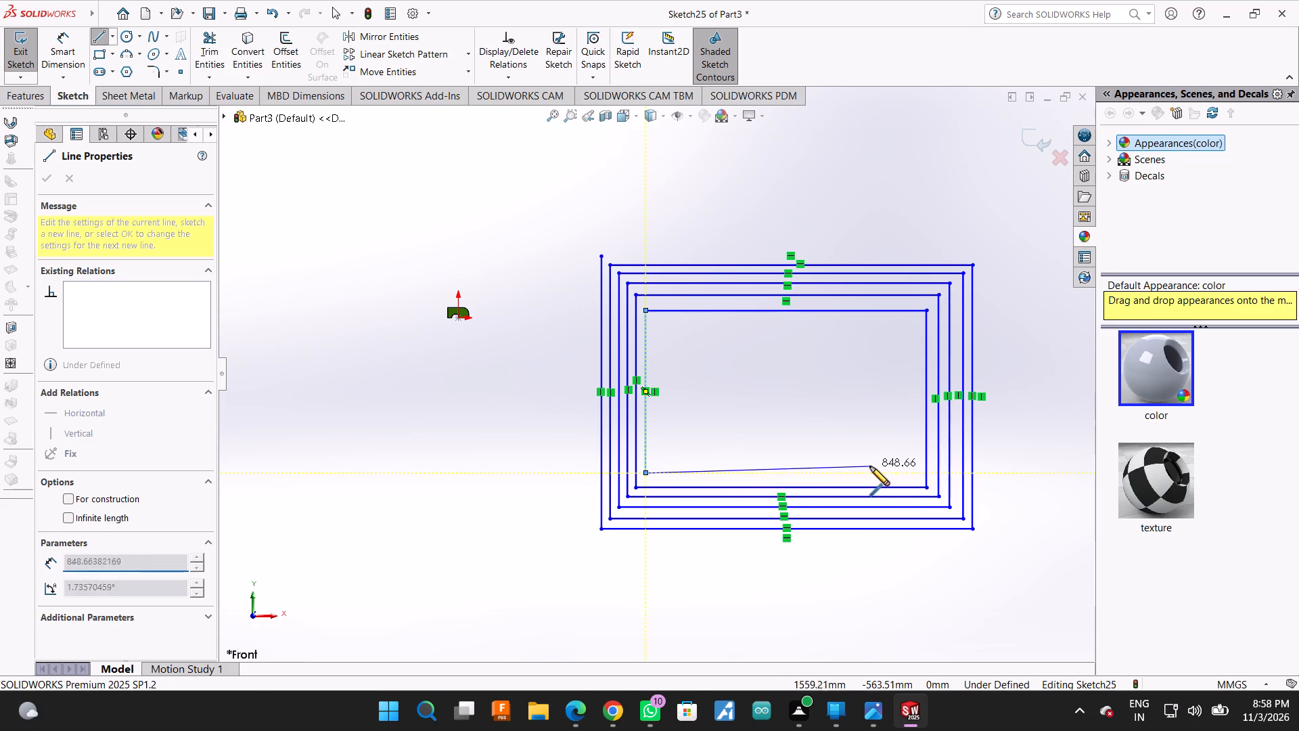
click(917, 472)
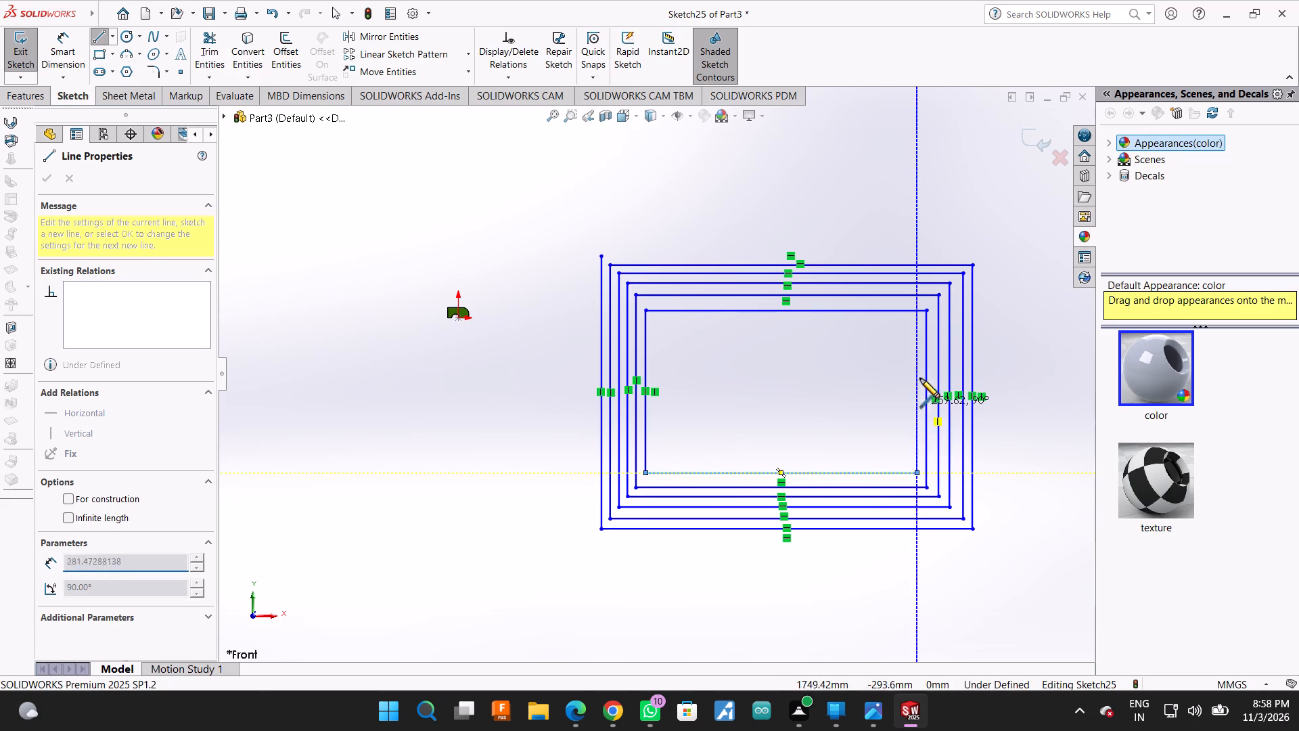
click(915, 322)
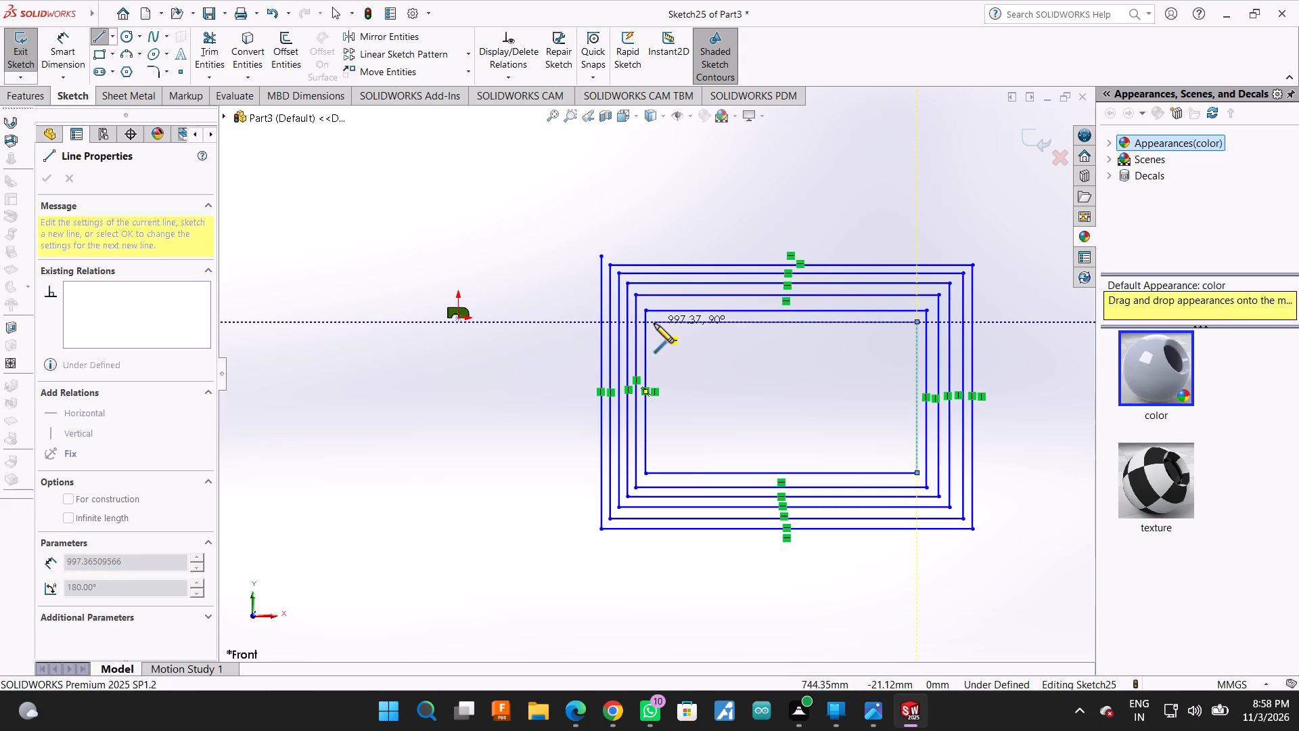
click(654, 324)
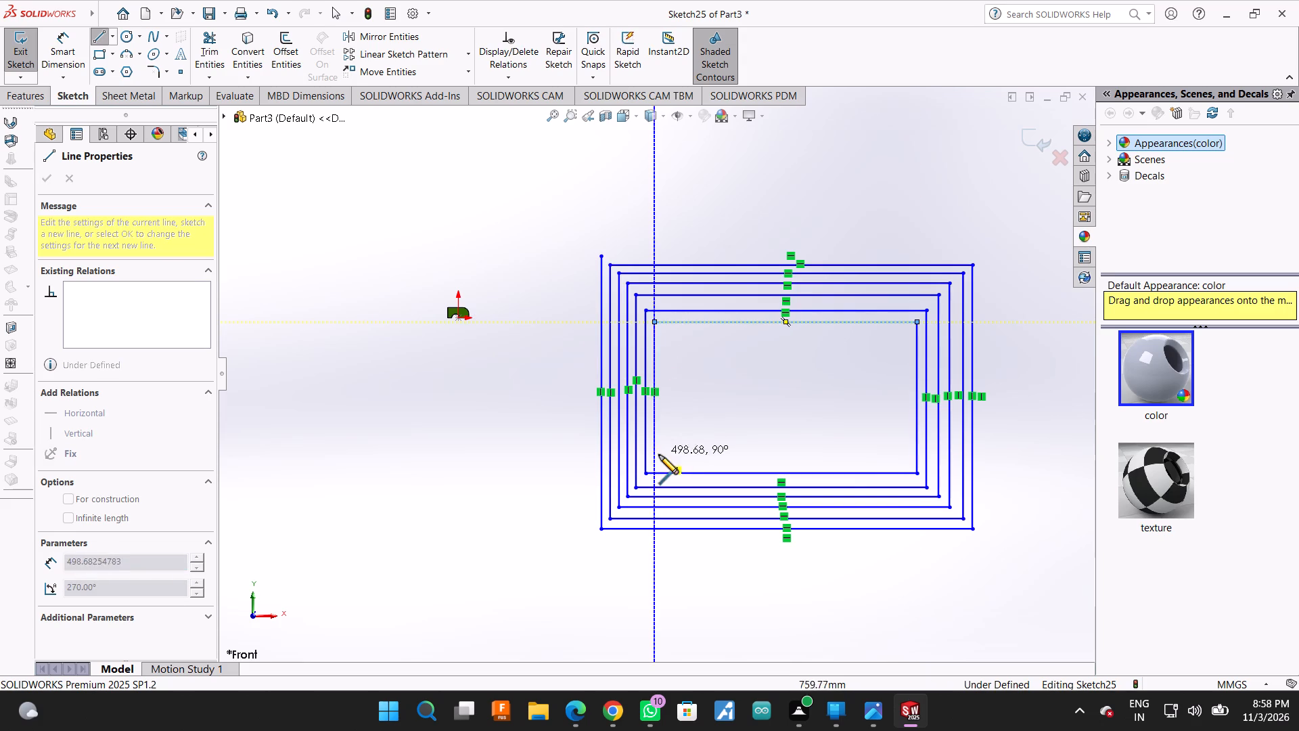
Draw the seventh turn's four lines just inside the sixth, with the left line about 517 mm and the right line about 480 mm long.
click(658, 460)
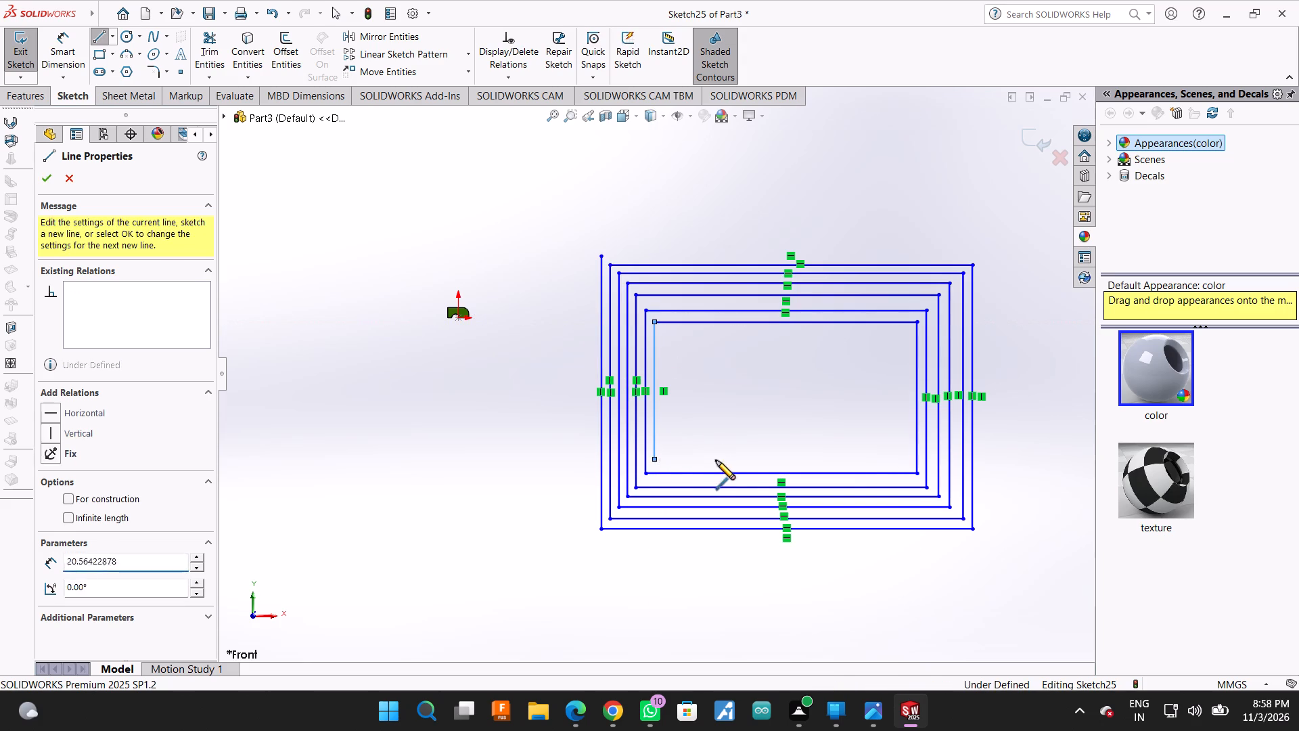
click(910, 456)
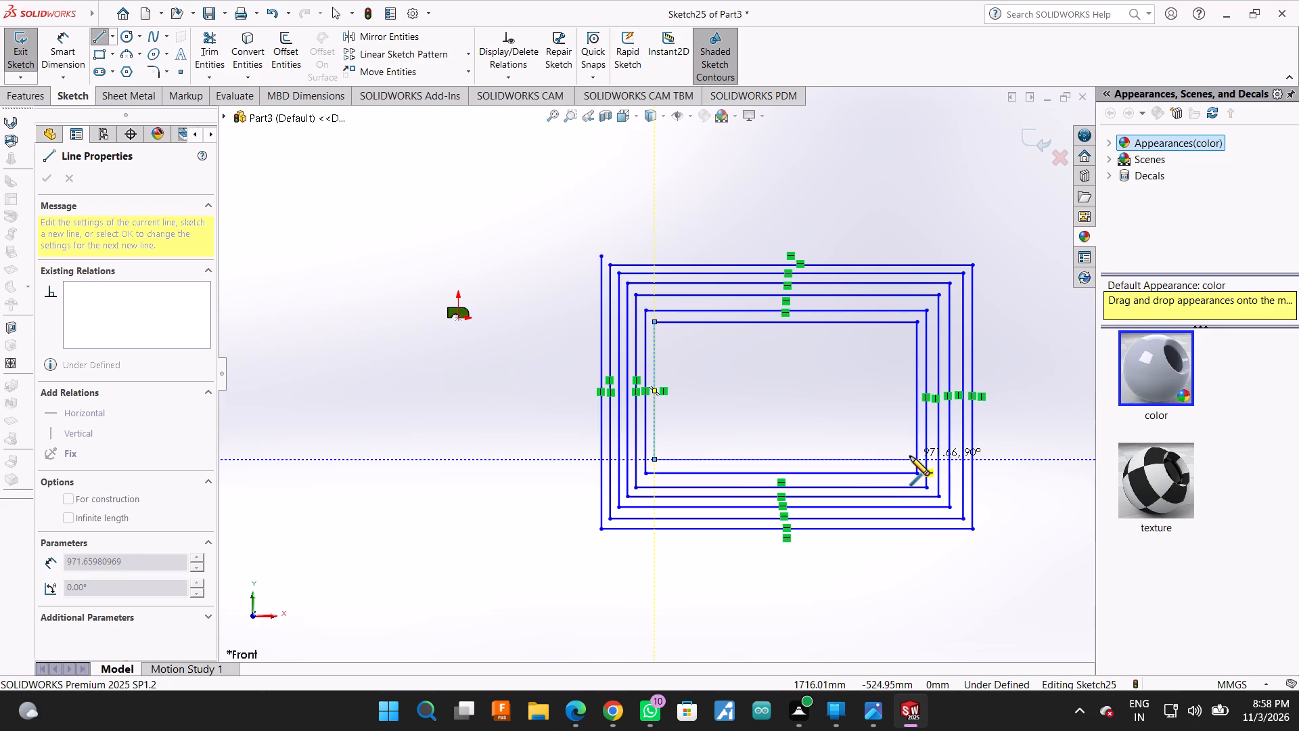
click(907, 332)
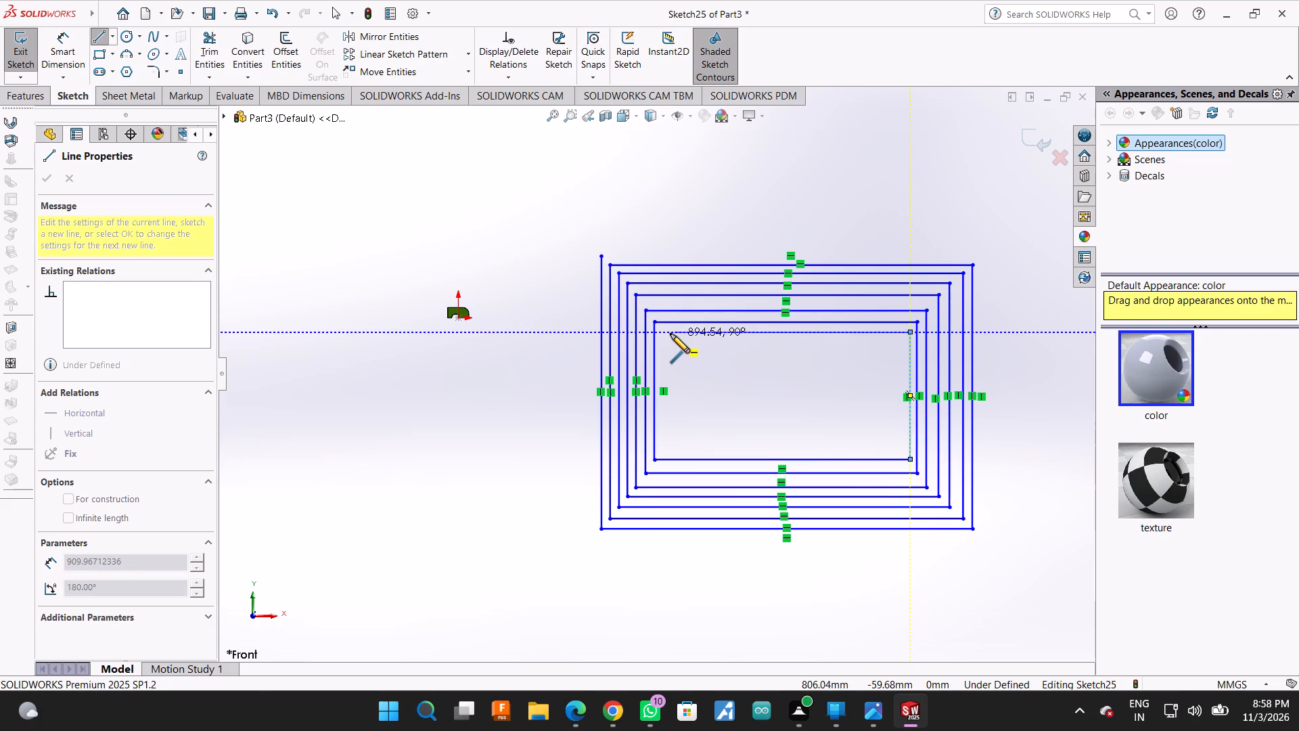
click(661, 335)
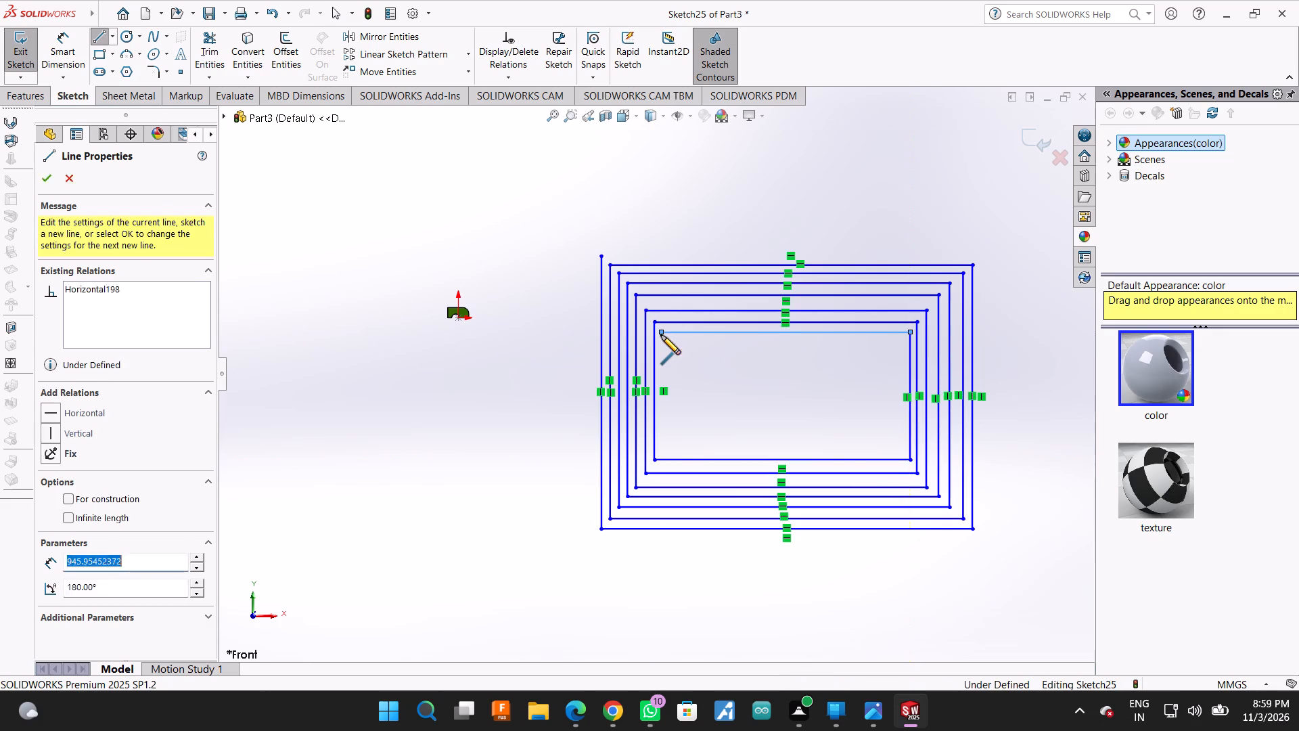
Draw the eighth turn's four lines just inside the seventh, with the left line about 445 mm and the upper line about 858 mm long.
click(663, 449)
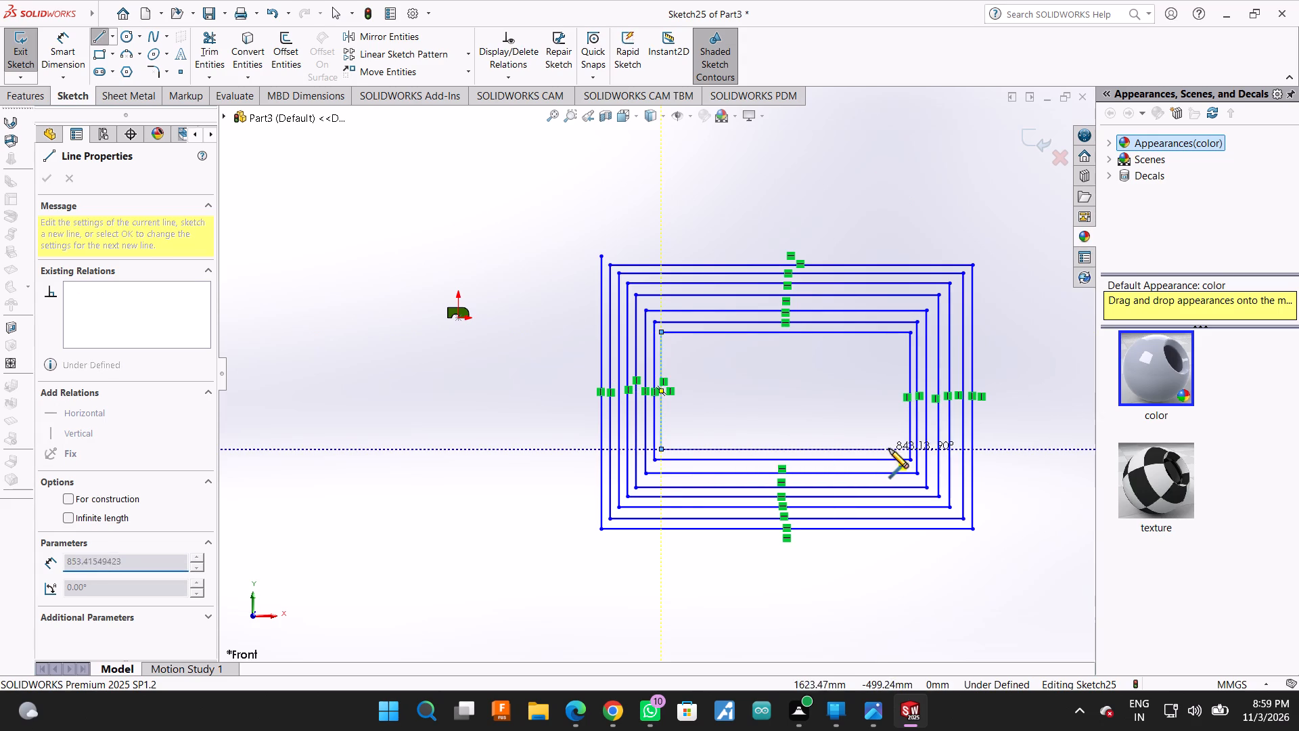
click(898, 447)
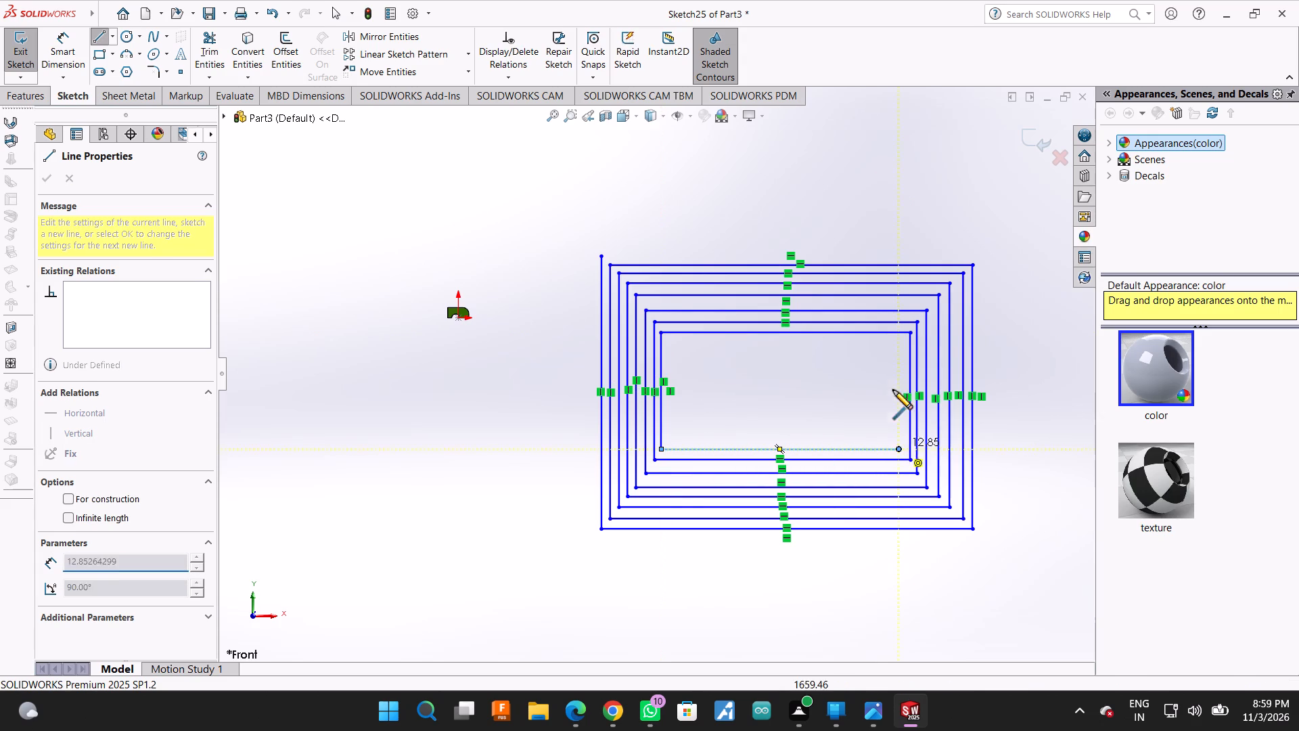
click(896, 343)
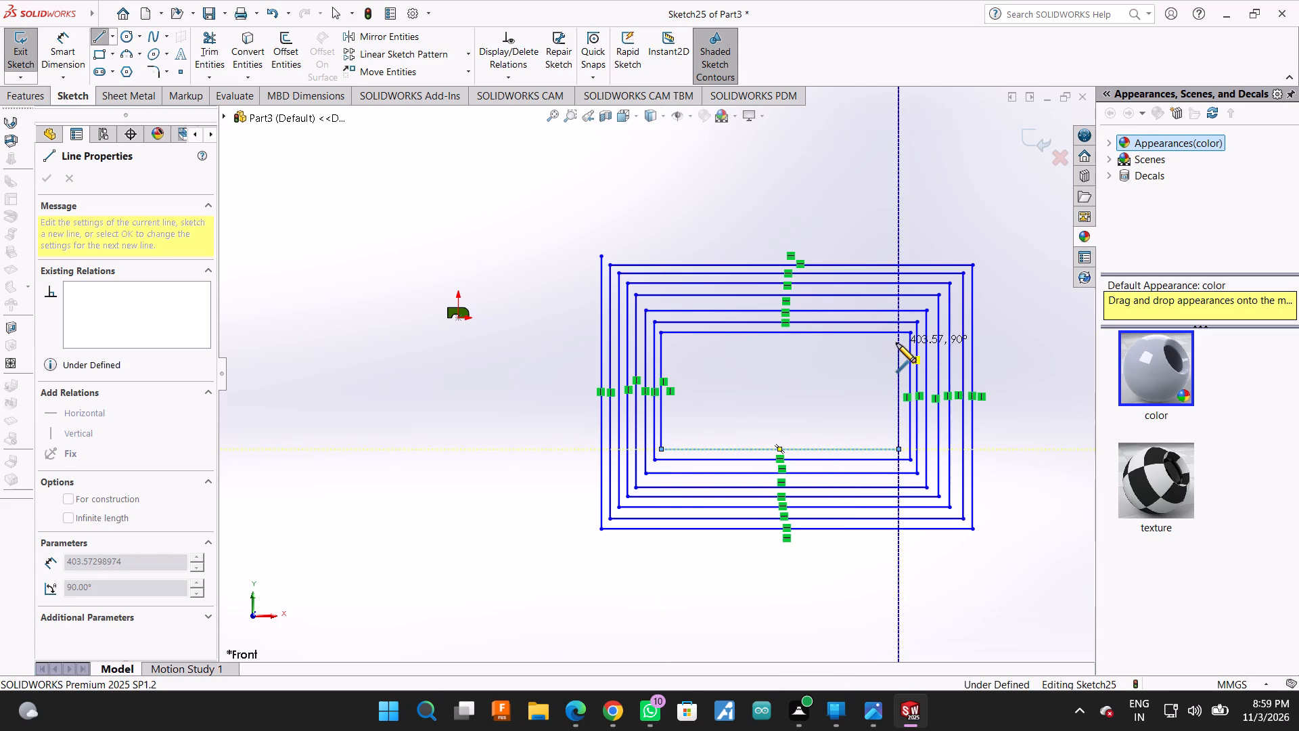
click(673, 344)
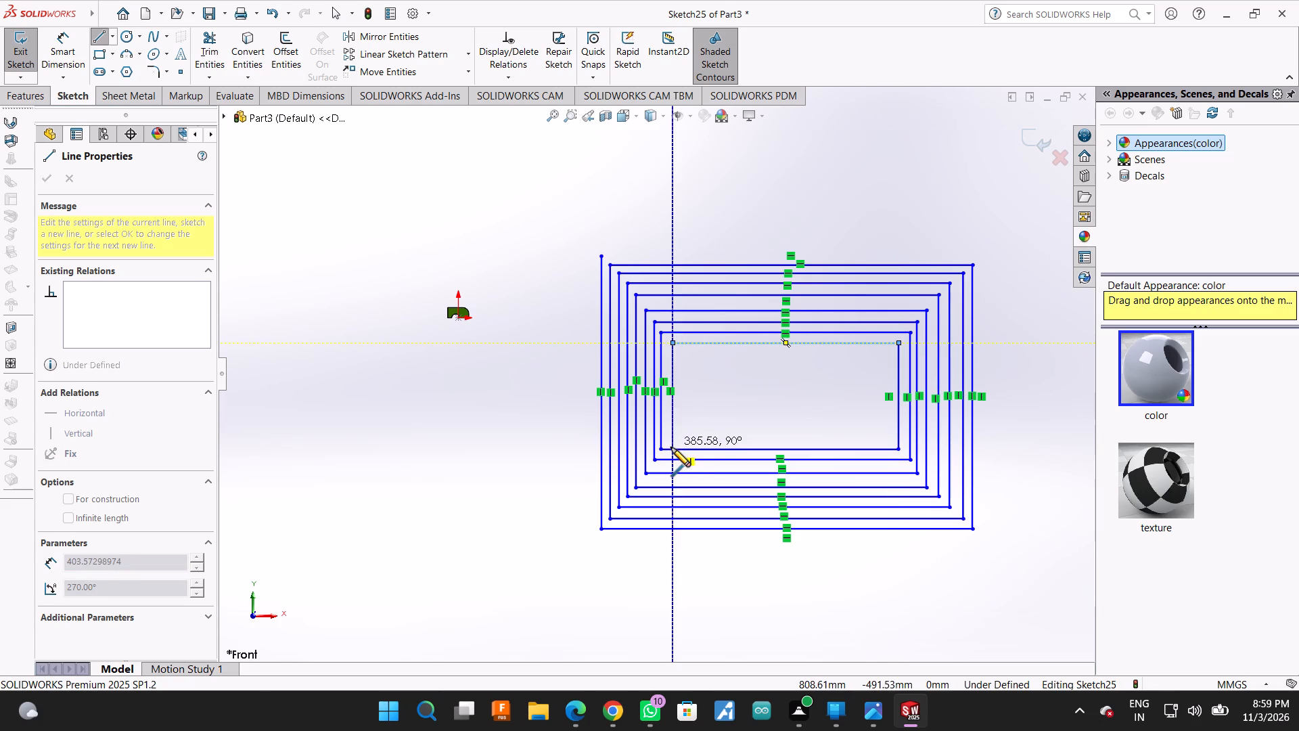
Draw the ninth turn's four lines just inside the eighth, with the lower line about 810 mm and the upper line about 770 mm long.
click(673, 438)
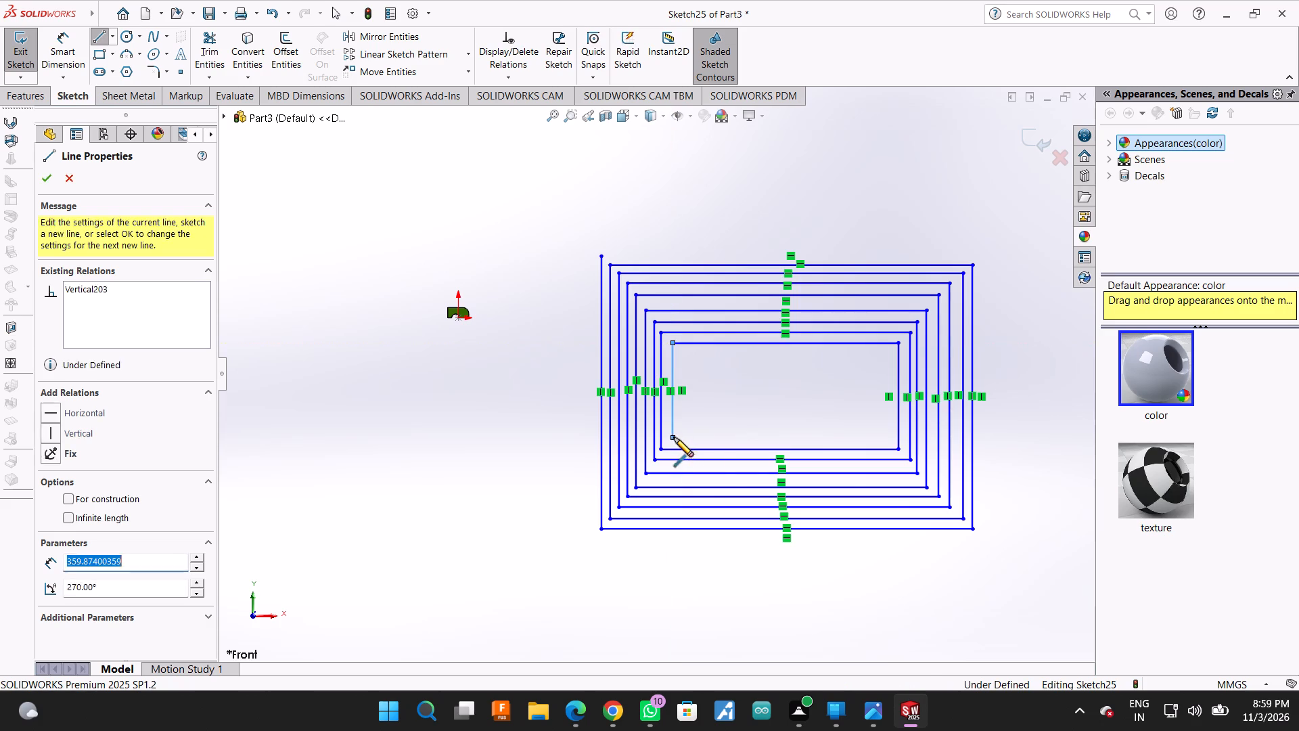
click(885, 437)
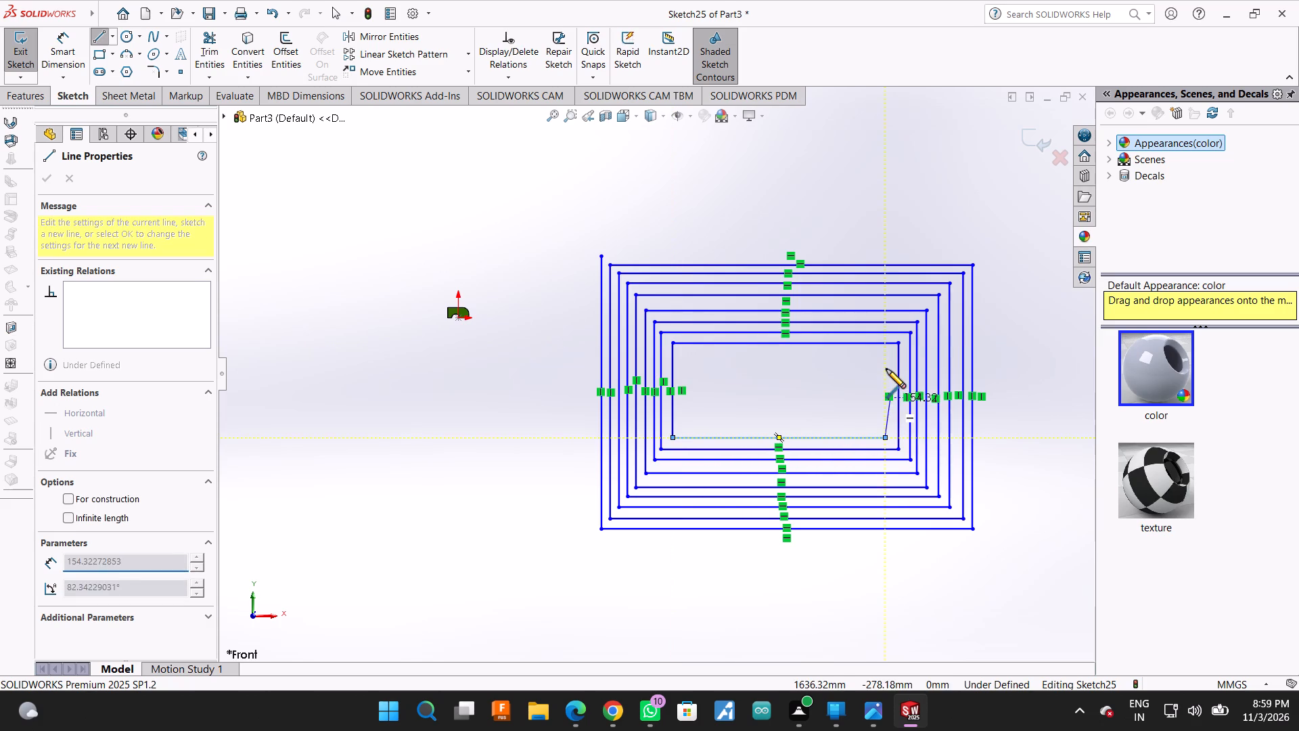
click(884, 356)
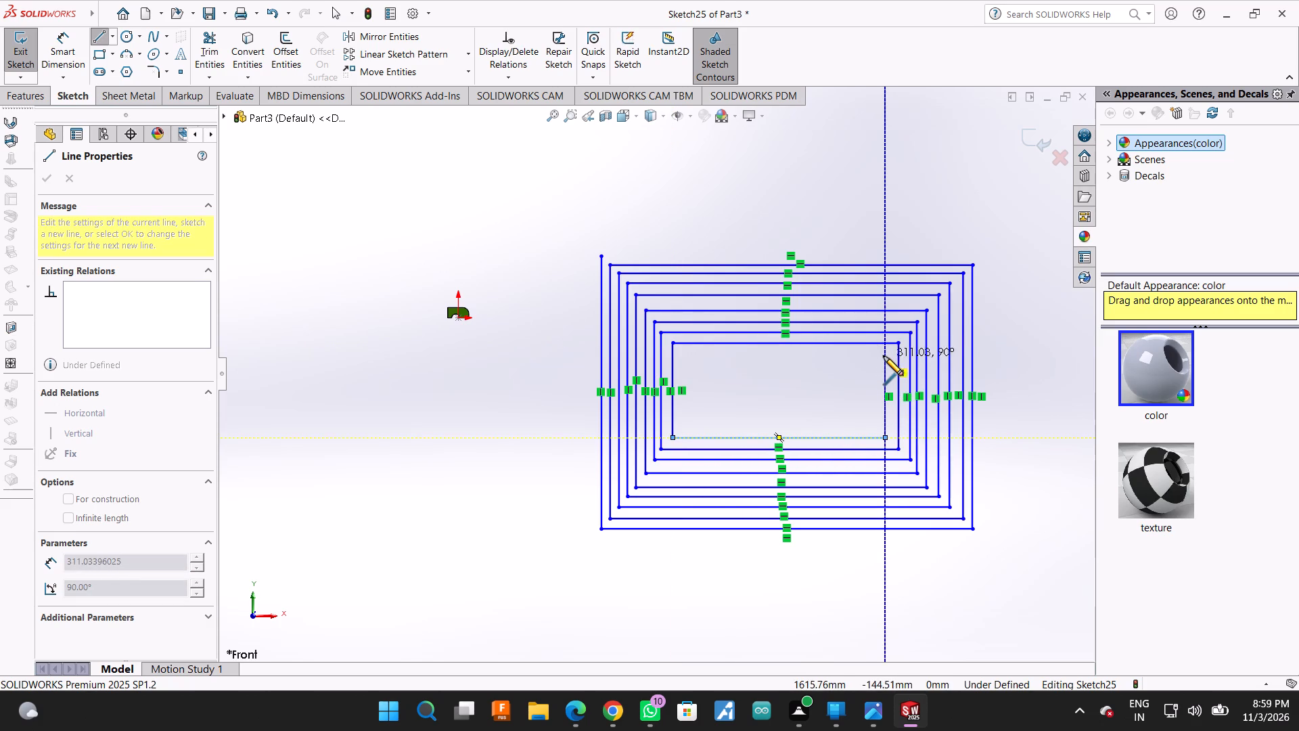
click(683, 358)
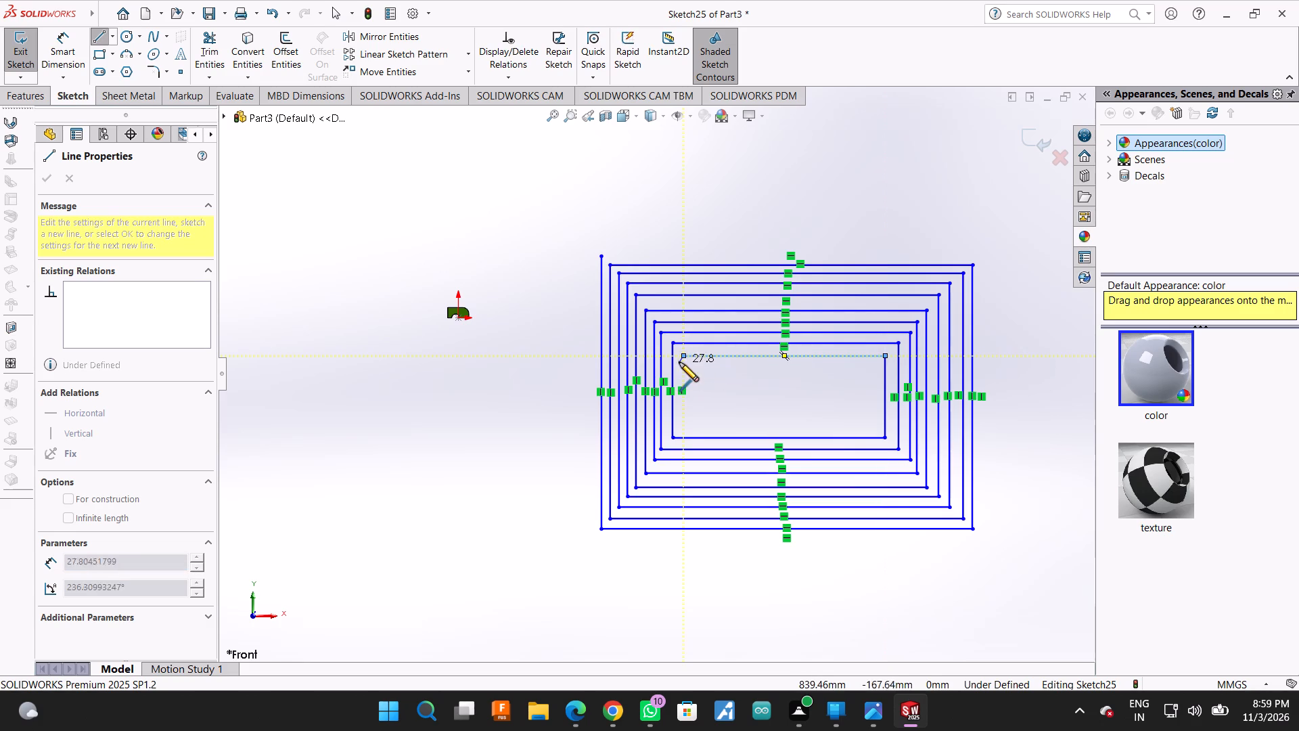
Draw the tenth turn's four lines just inside the ninth, with the left line about 265 mm and the lower line about 730 mm long.
scroll(685, 412, down, 2)
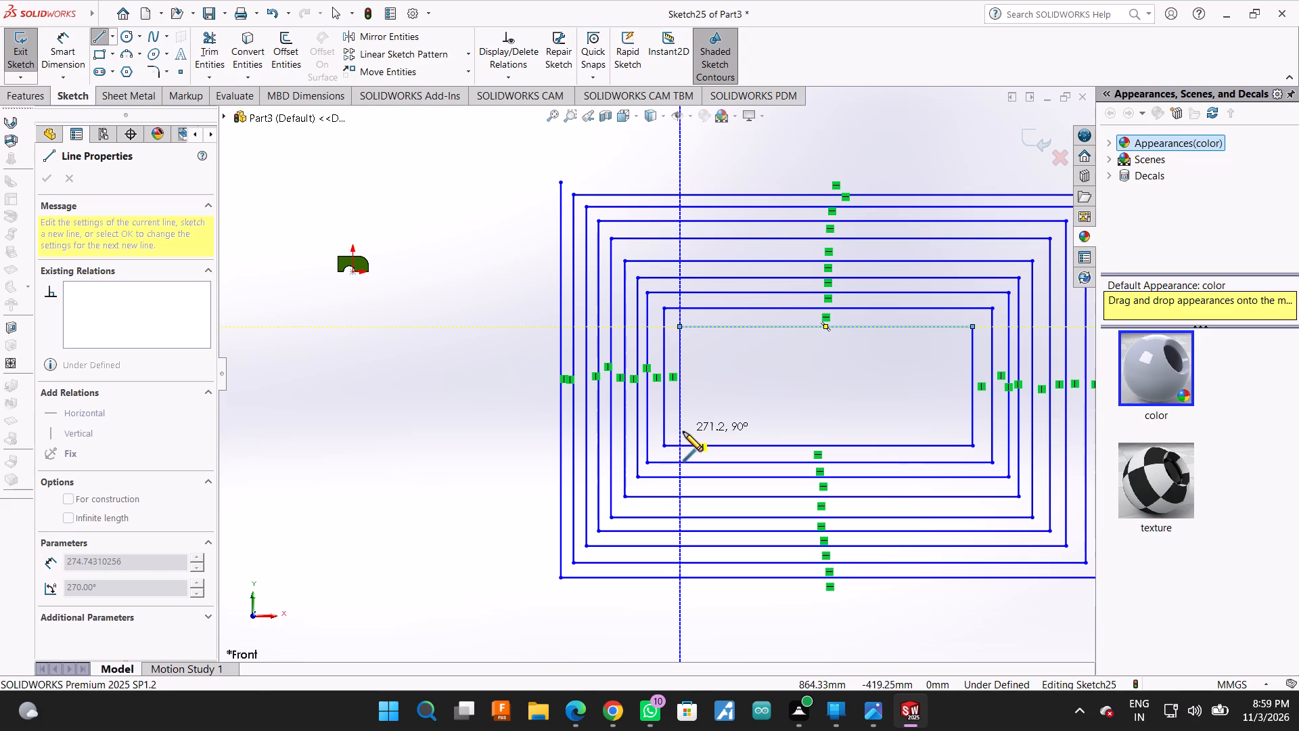
click(683, 428)
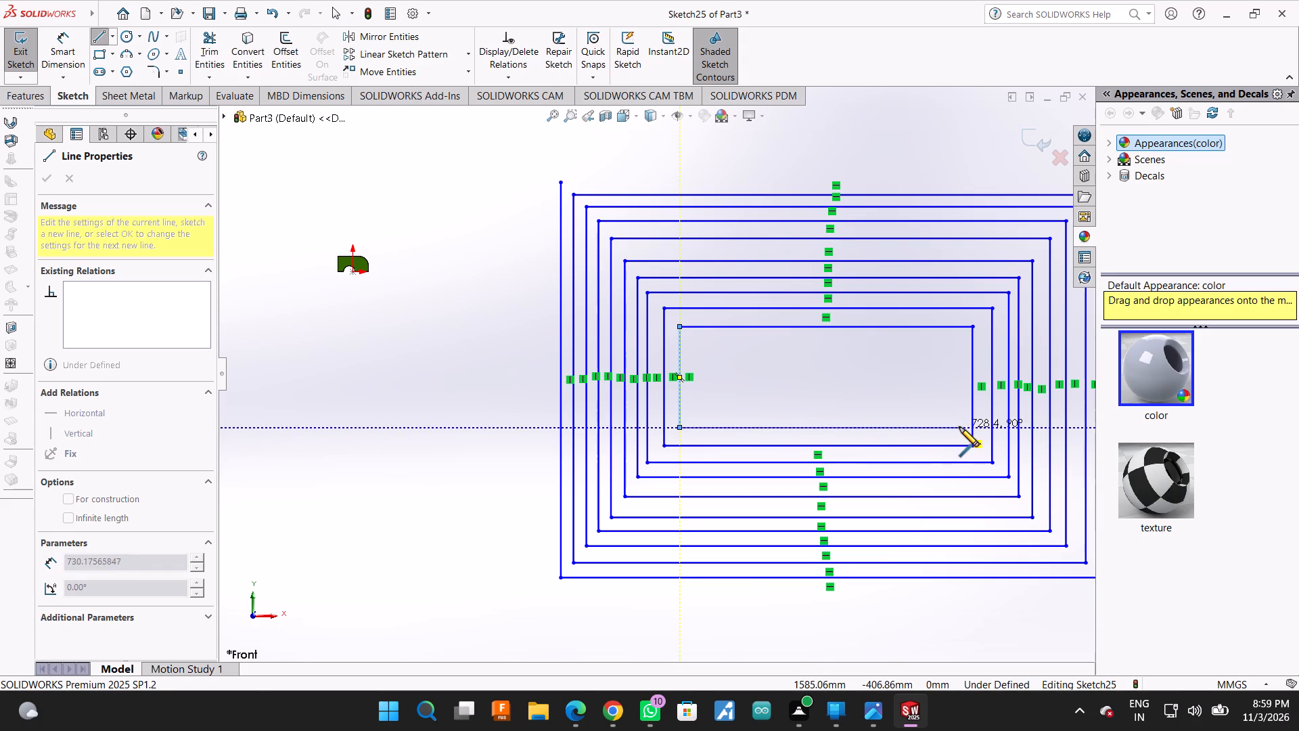
click(959, 427)
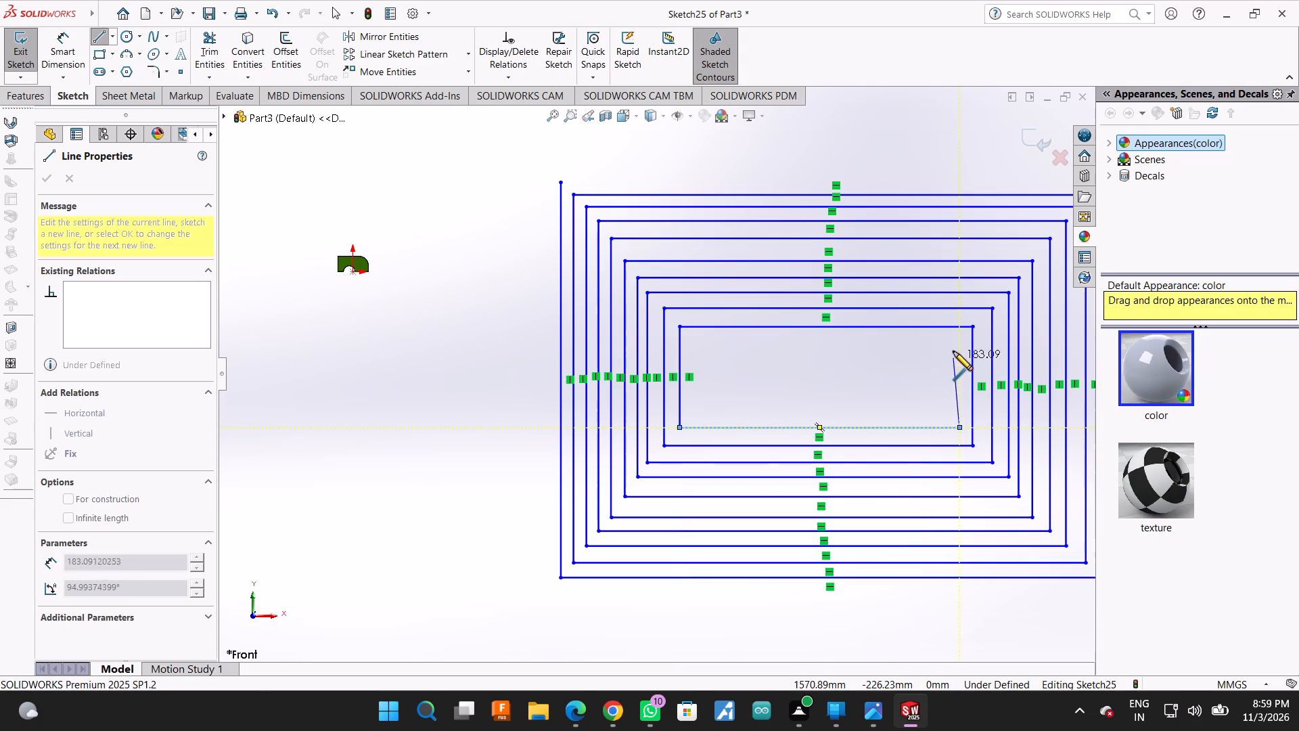
click(959, 338)
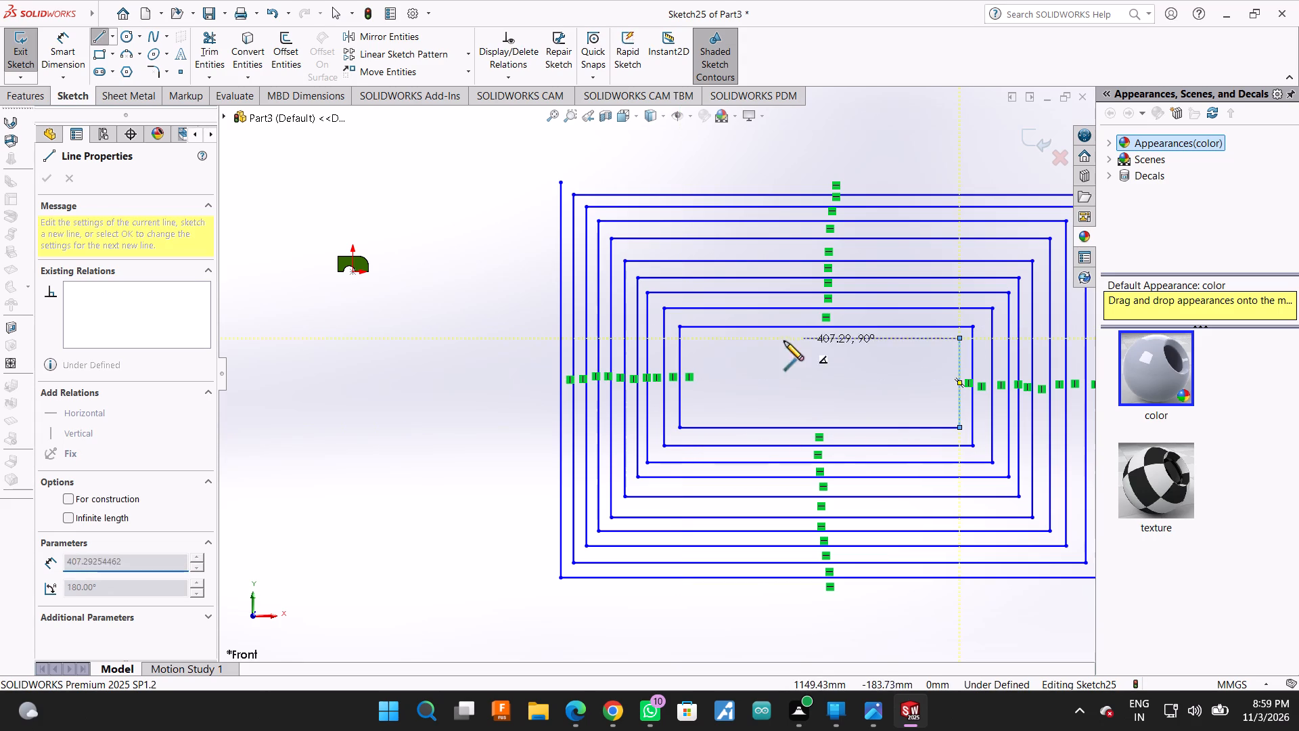
click(693, 342)
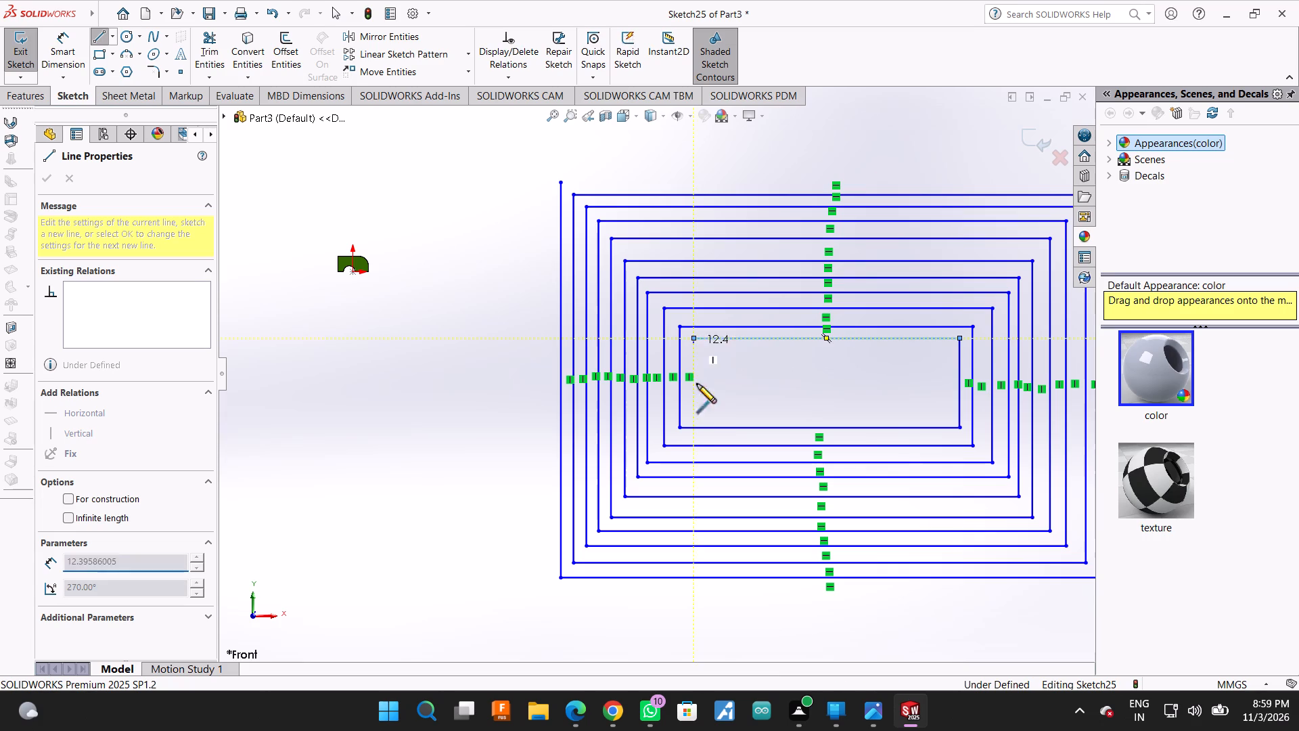
Draw the eleventh turn's four lines just inside the tenth, with the lower line about 650 mm and the upper line about 630 mm long.
click(696, 415)
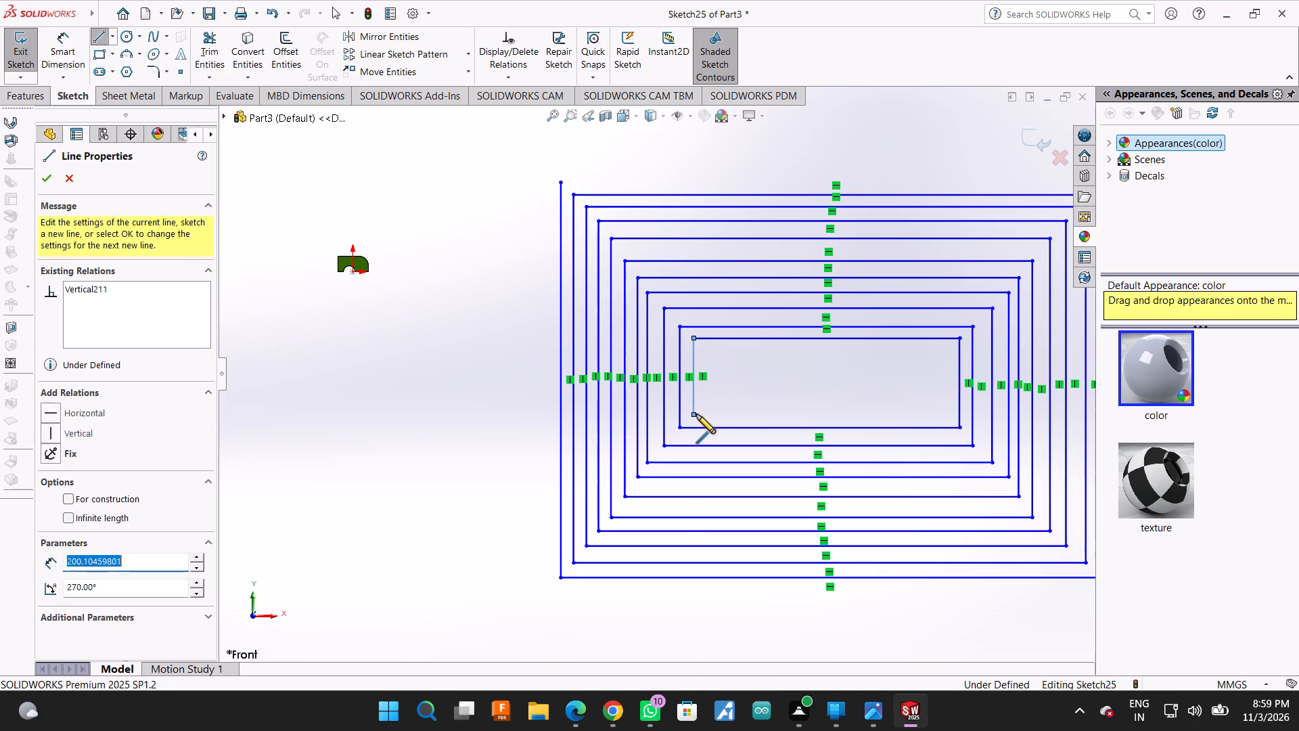
click(942, 414)
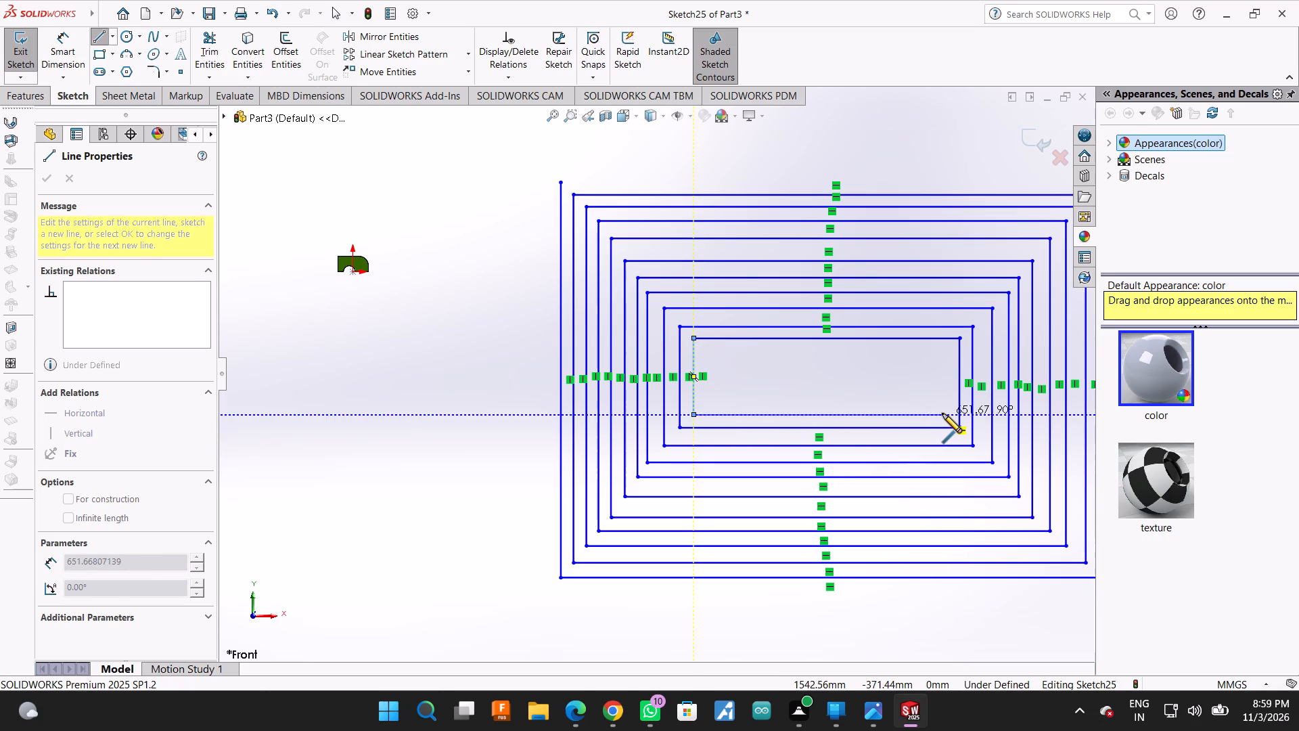
click(942, 347)
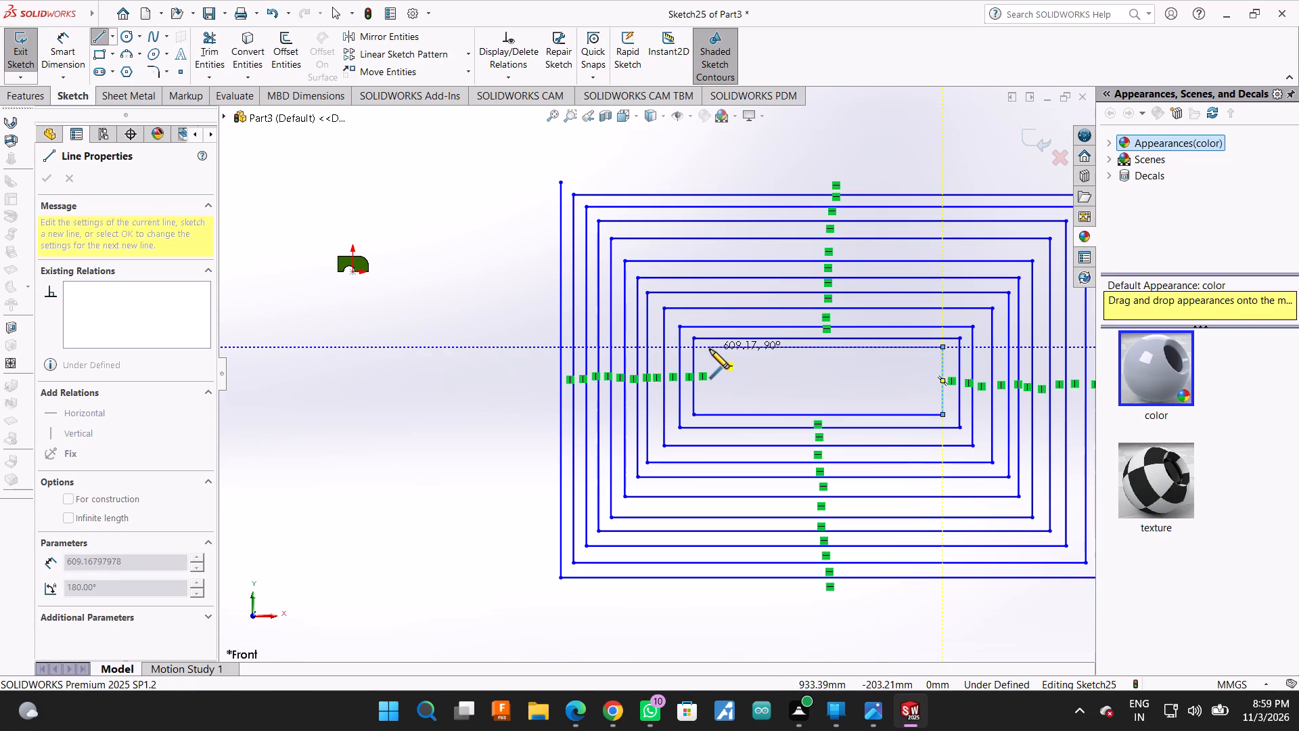
click(703, 350)
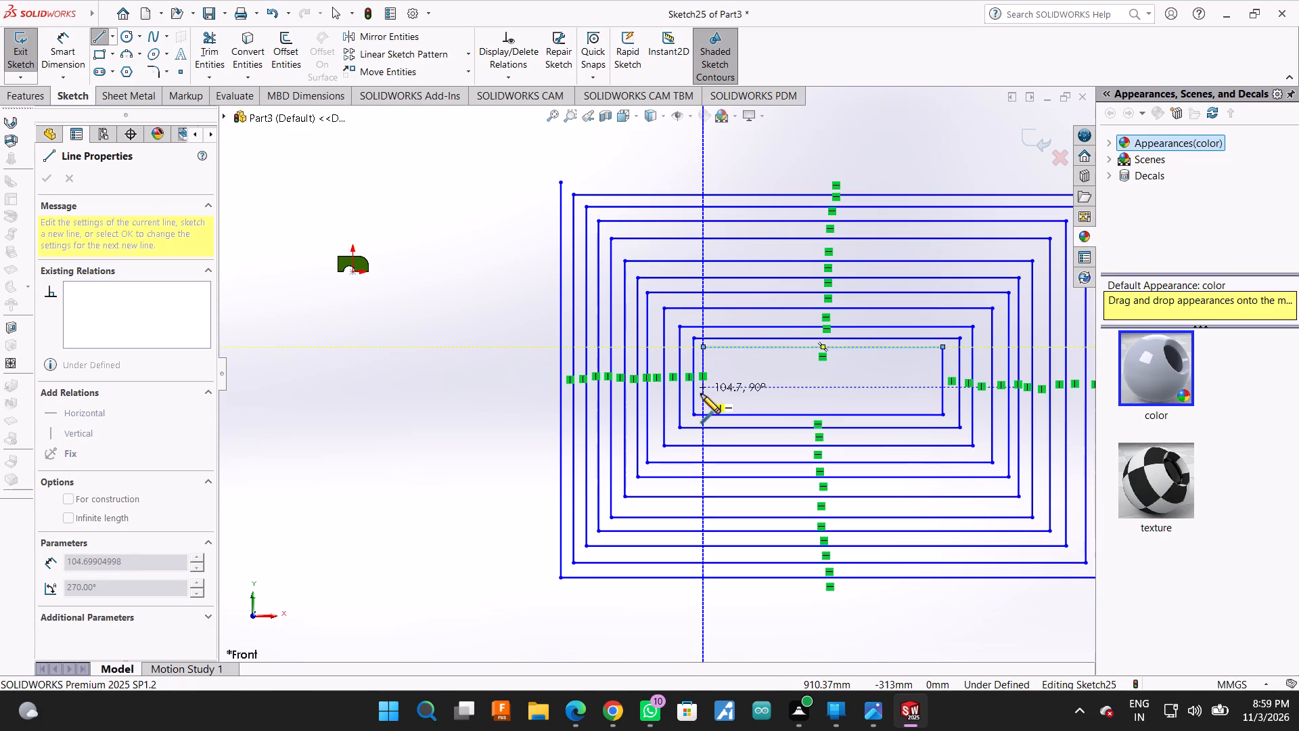
Draw the twelfth turn's four lines just inside the eleventh, with the right line about 119 mm and the upper line about 563 mm long.
click(701, 403)
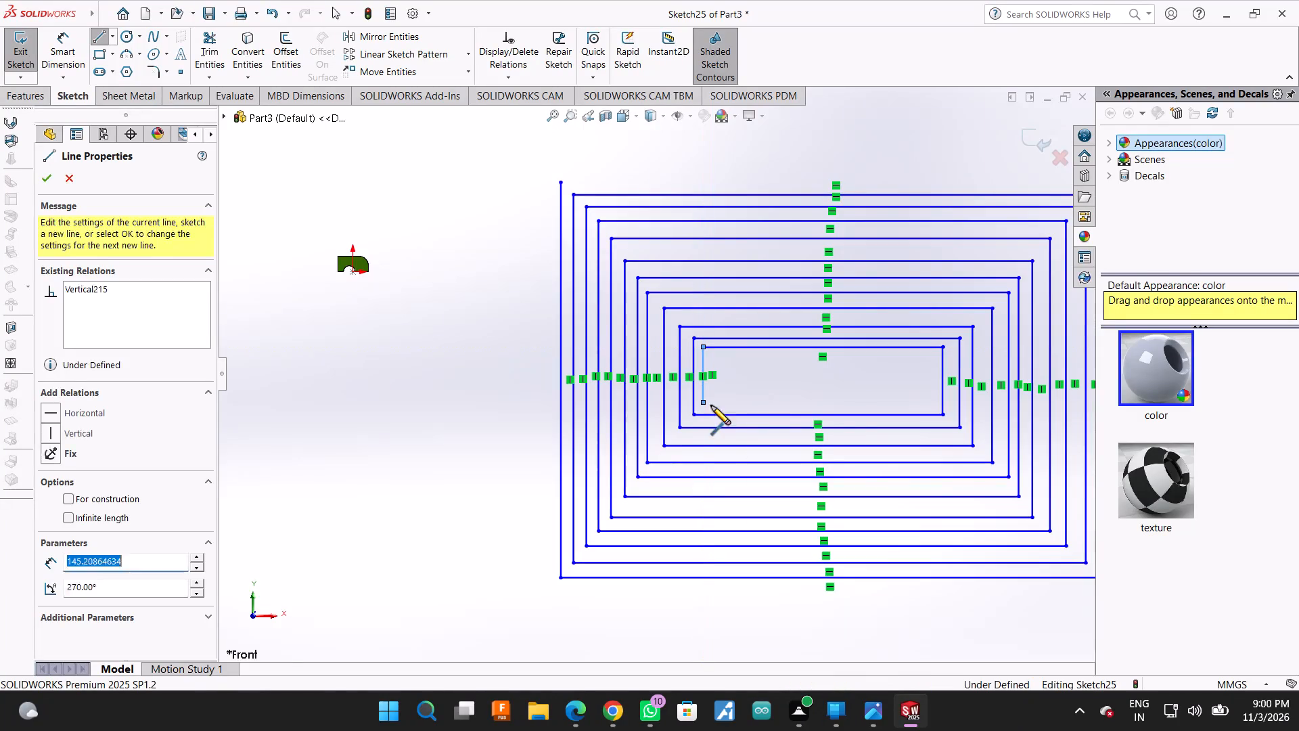
click(930, 400)
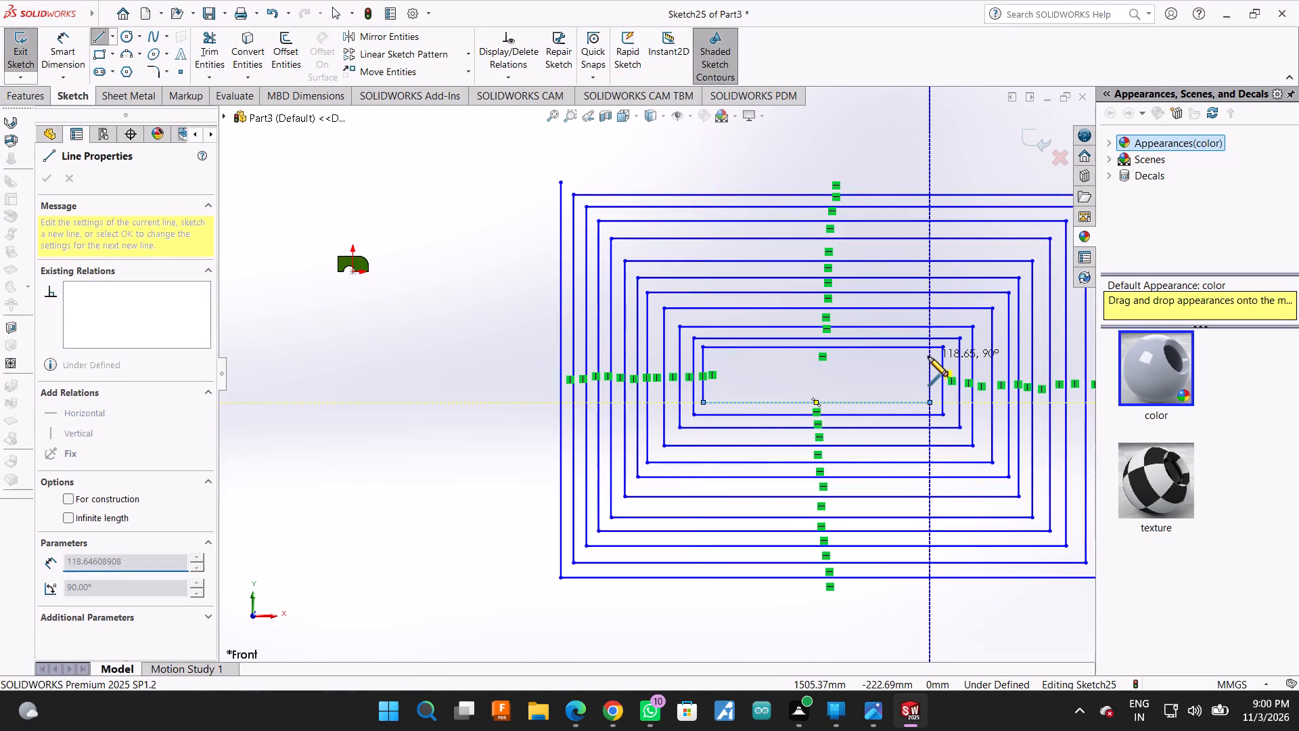
drag(928, 356, 926, 341)
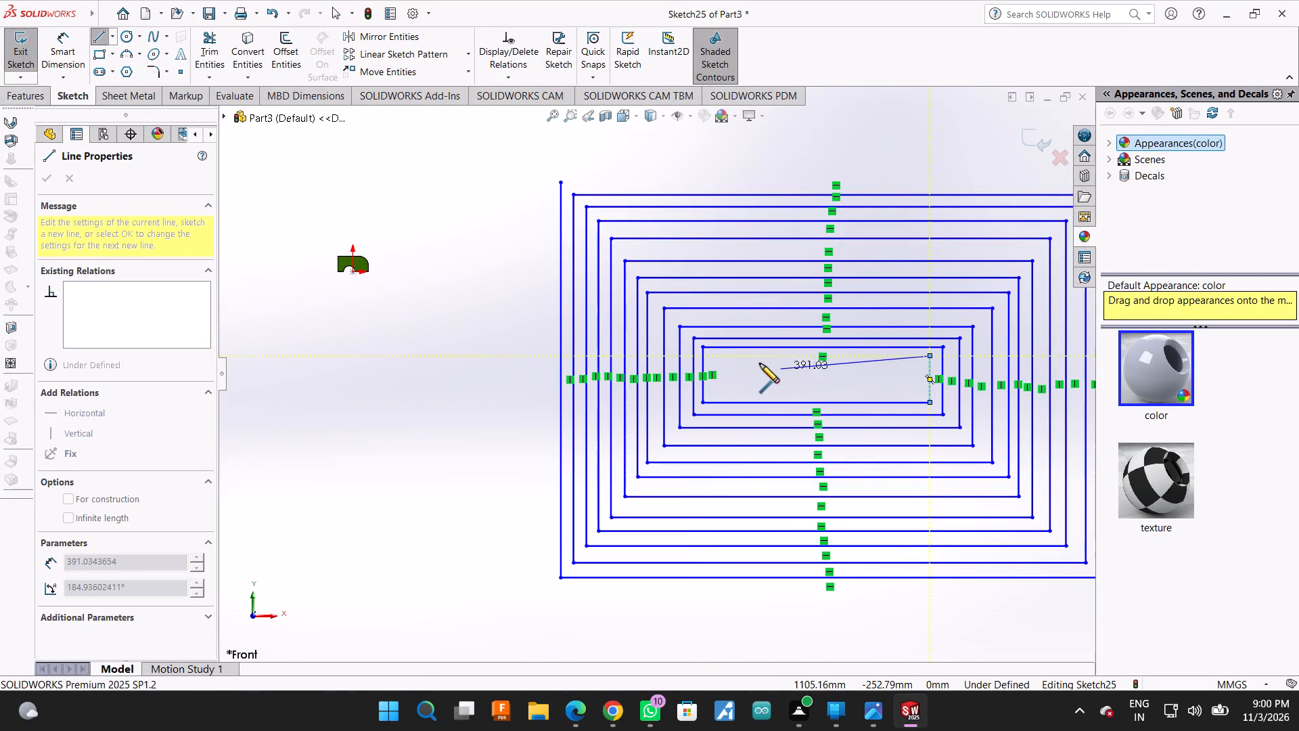
click(713, 358)
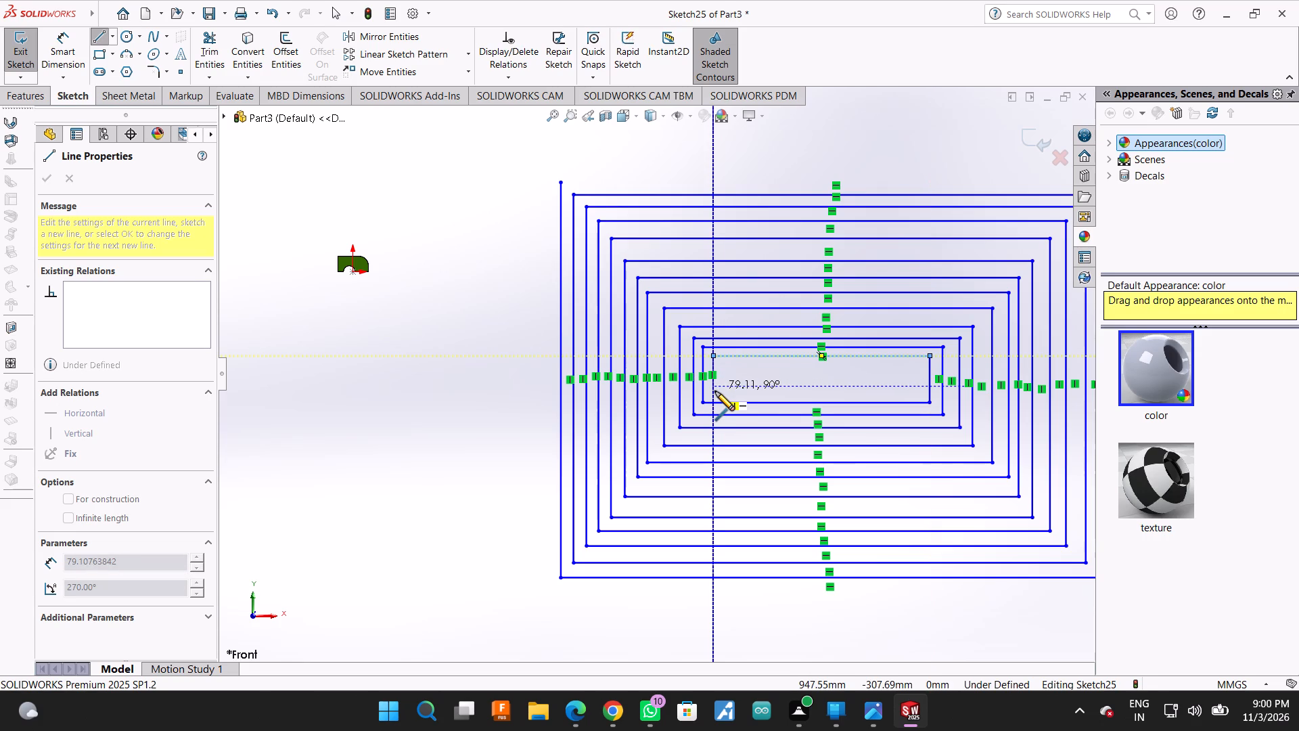
Draw the thirteenth turn's four lines just inside the twelfth, with the lower line about 530 mm and the upper line about 495 mm long.
click(715, 391)
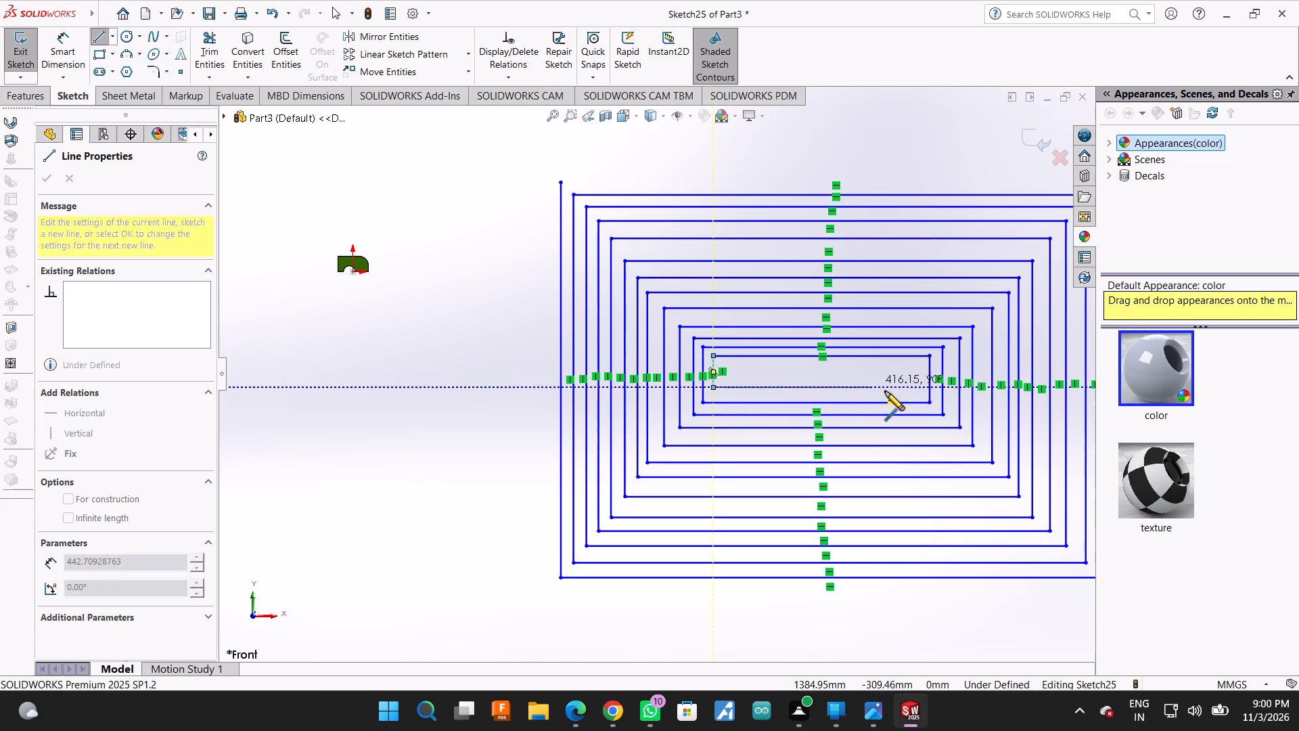
scroll(750, 405, down, 2)
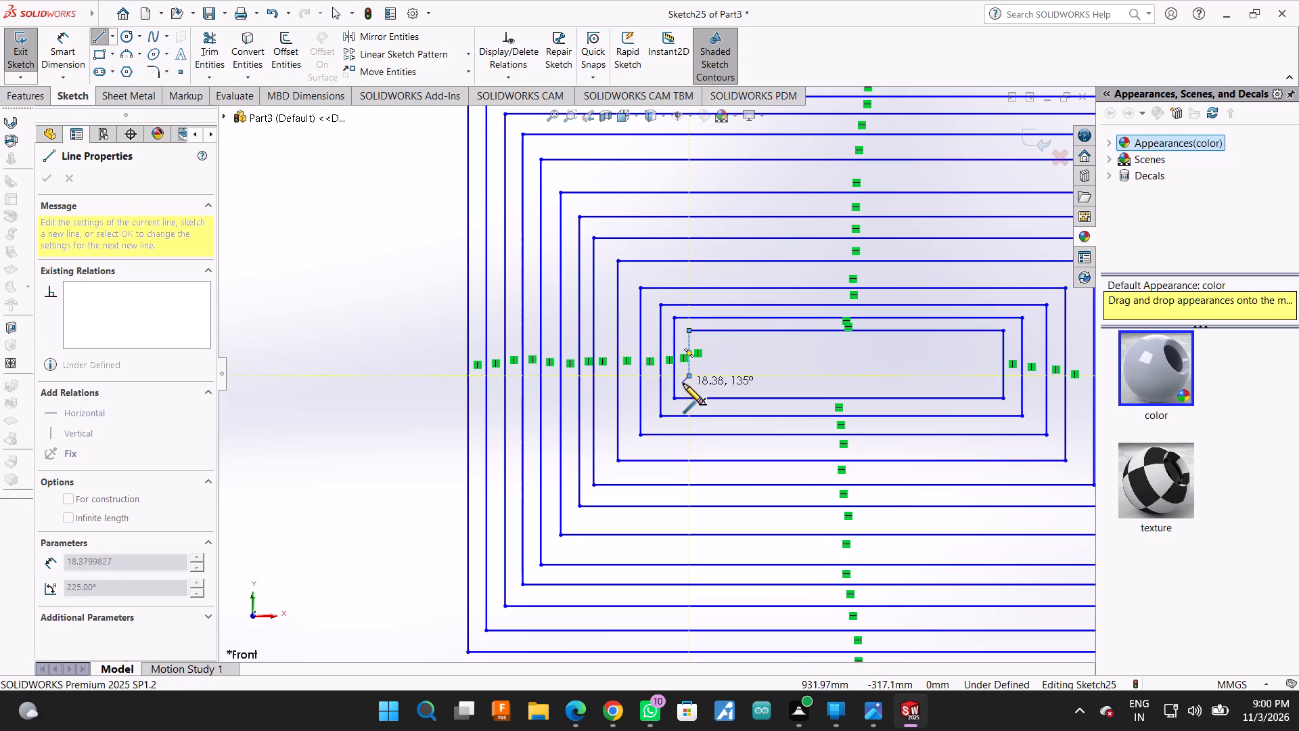
click(687, 386)
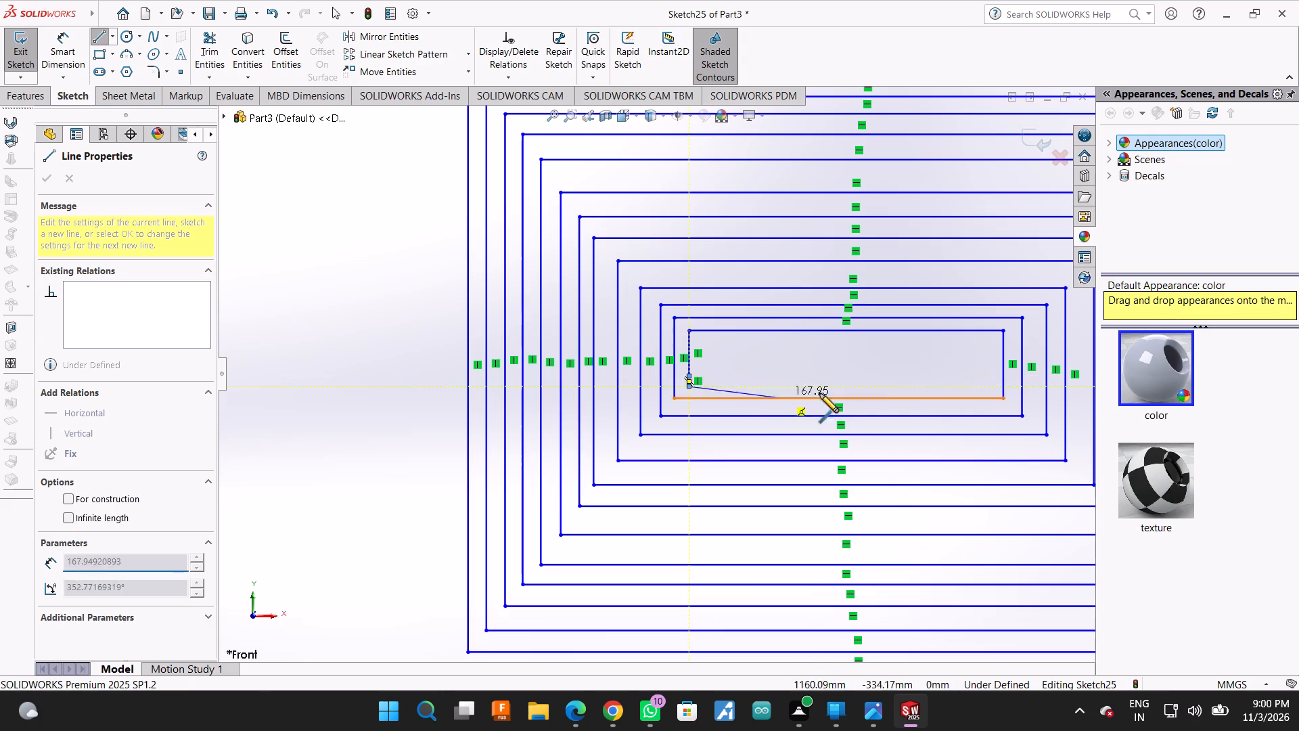
click(987, 388)
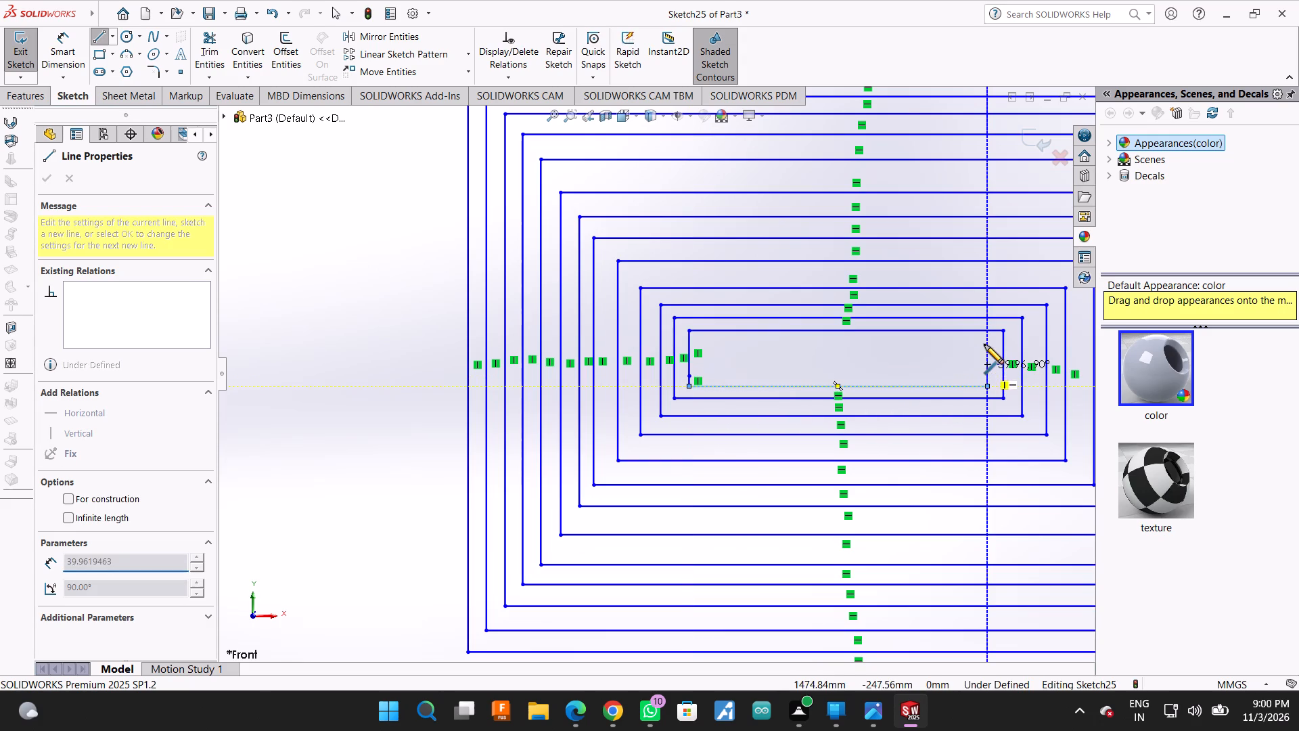
click(984, 345)
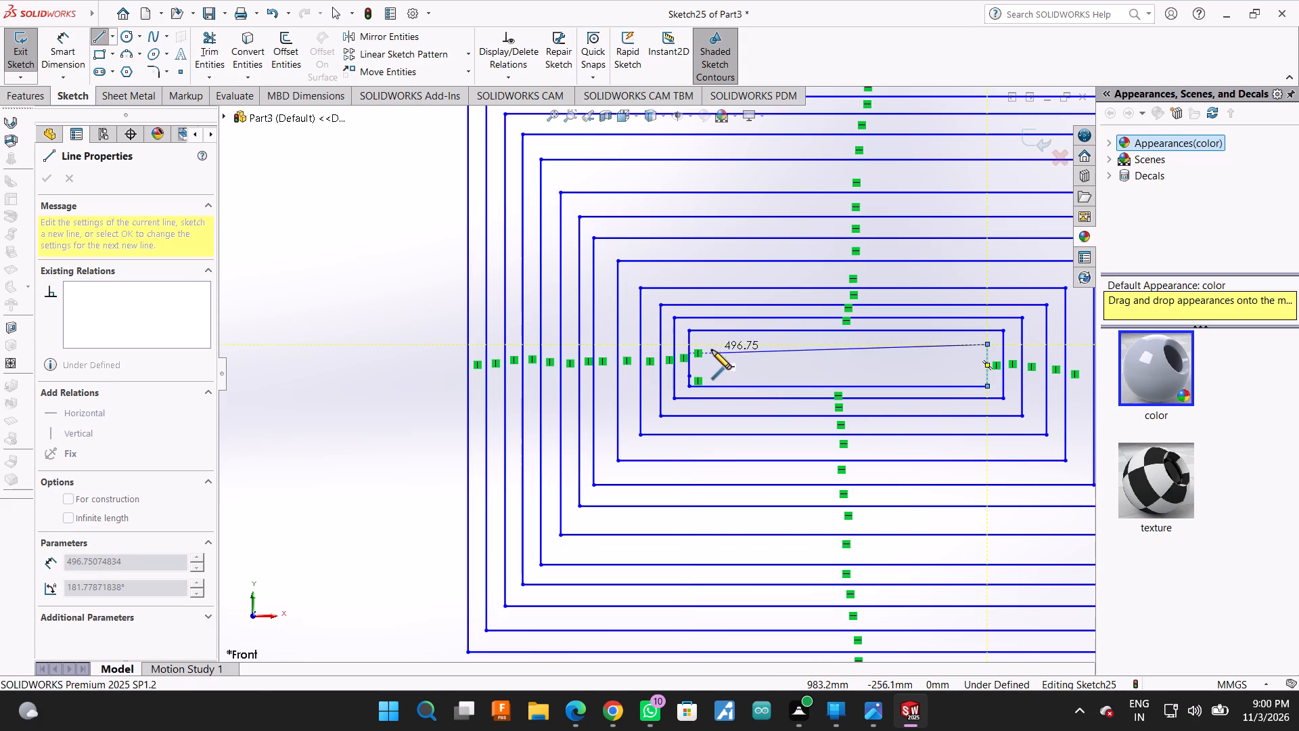
click(712, 346)
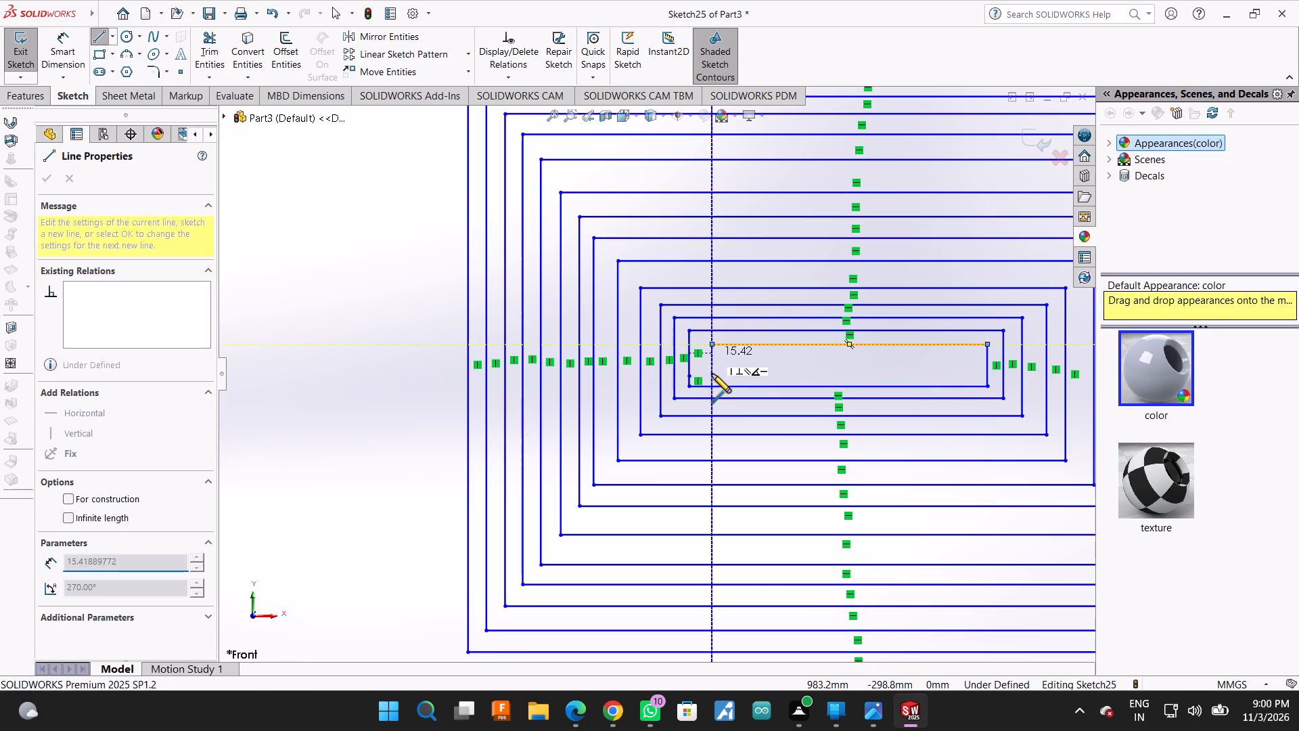
Finish the spiral's centre with a short left line, a lower line about 460 mm long and a short right line.
click(712, 374)
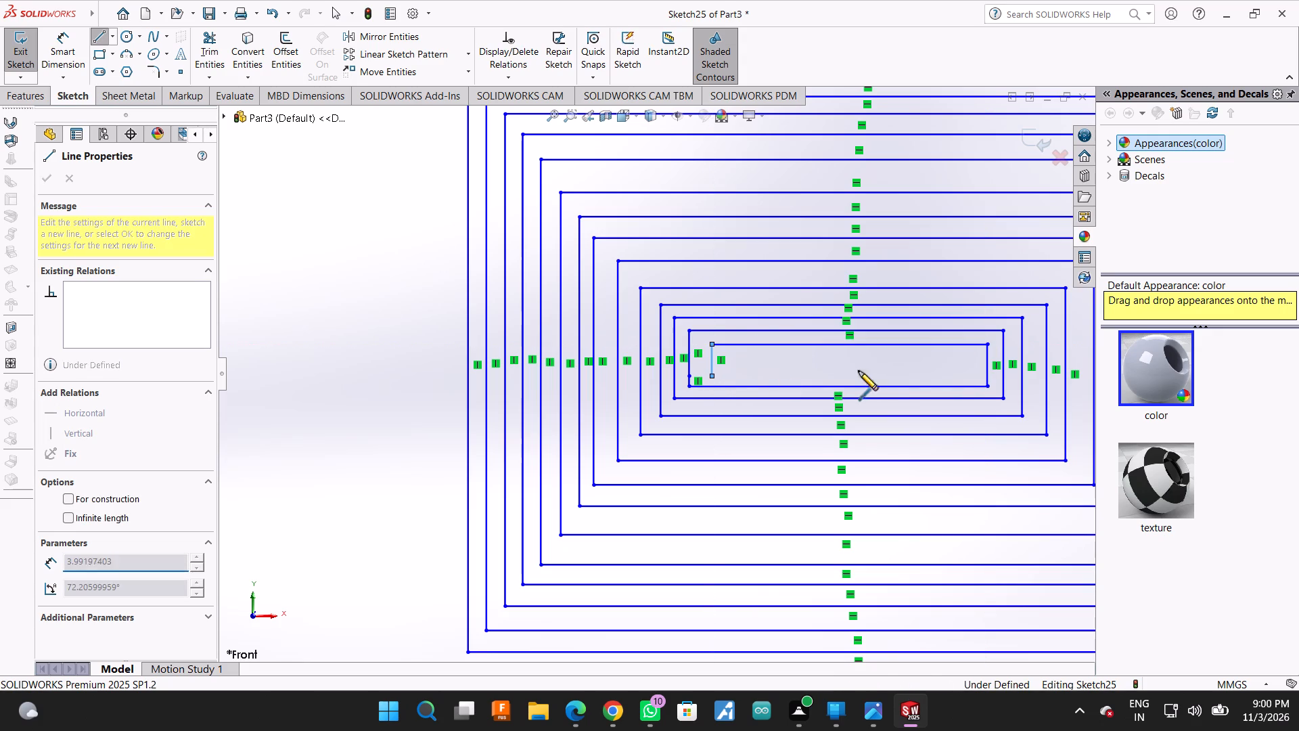
click(972, 376)
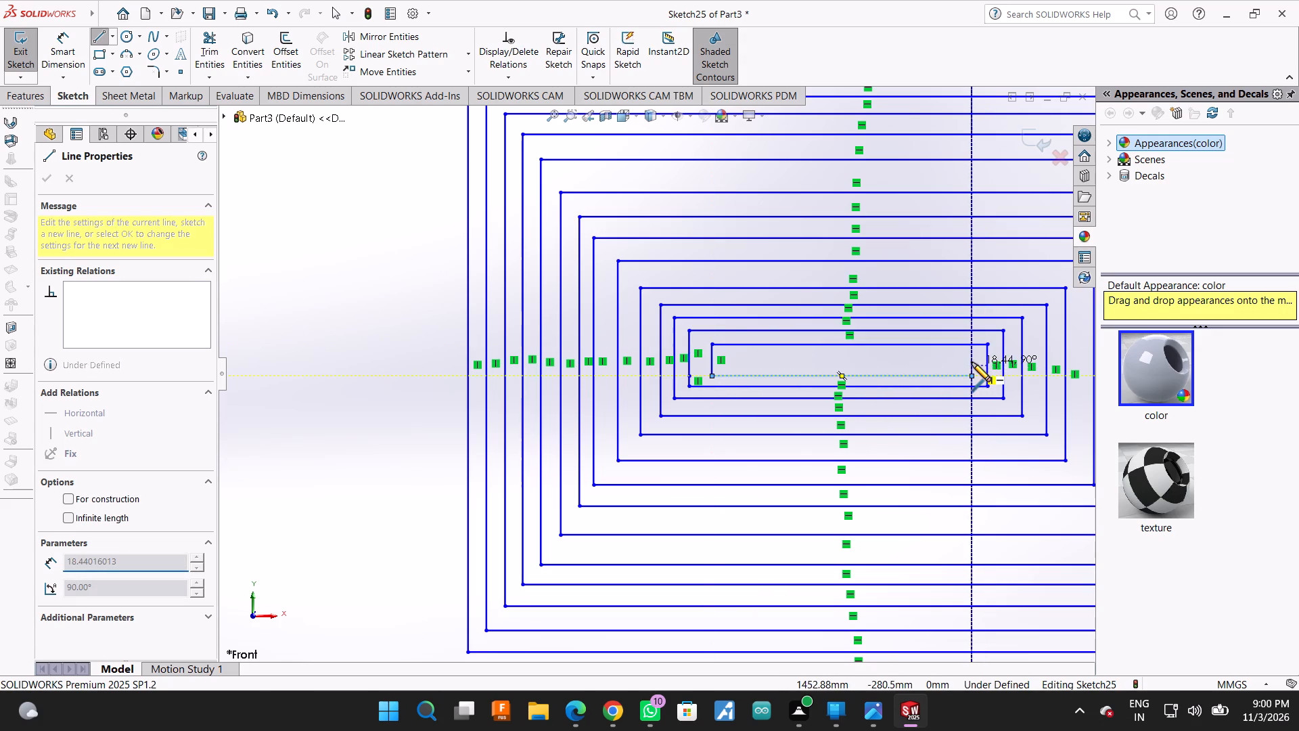
click(971, 359)
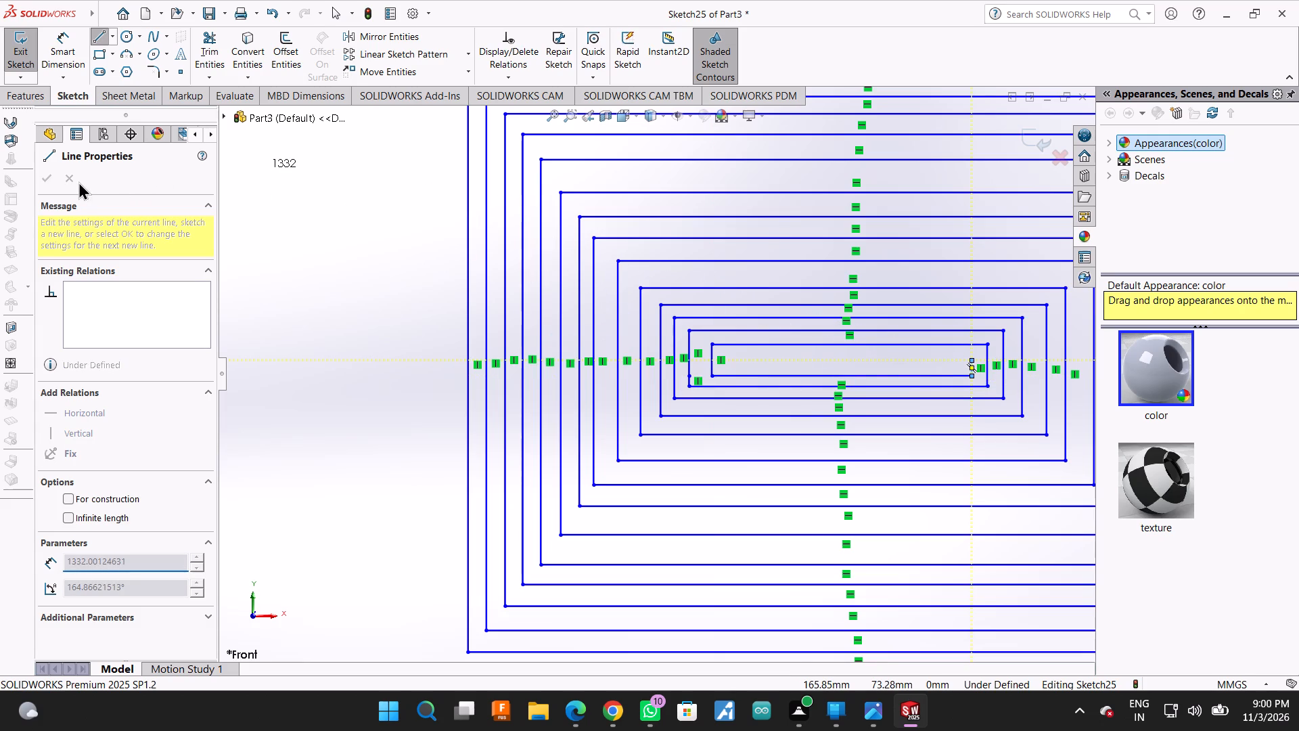
Power-trim away the outermost turn's left, lower, right and upper lines.
click(221, 41)
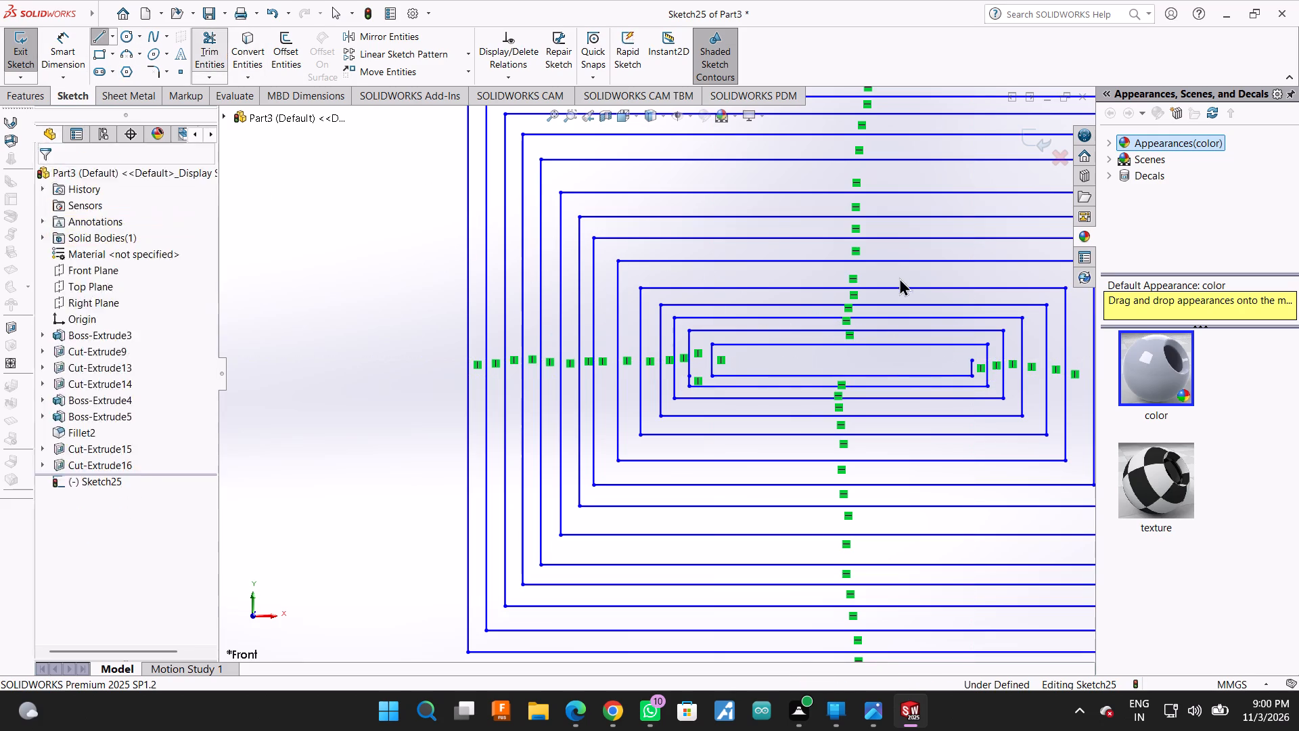
scroll(899, 285, up, 2)
scroll(804, 273, up, 1)
scroll(762, 266, down, 4)
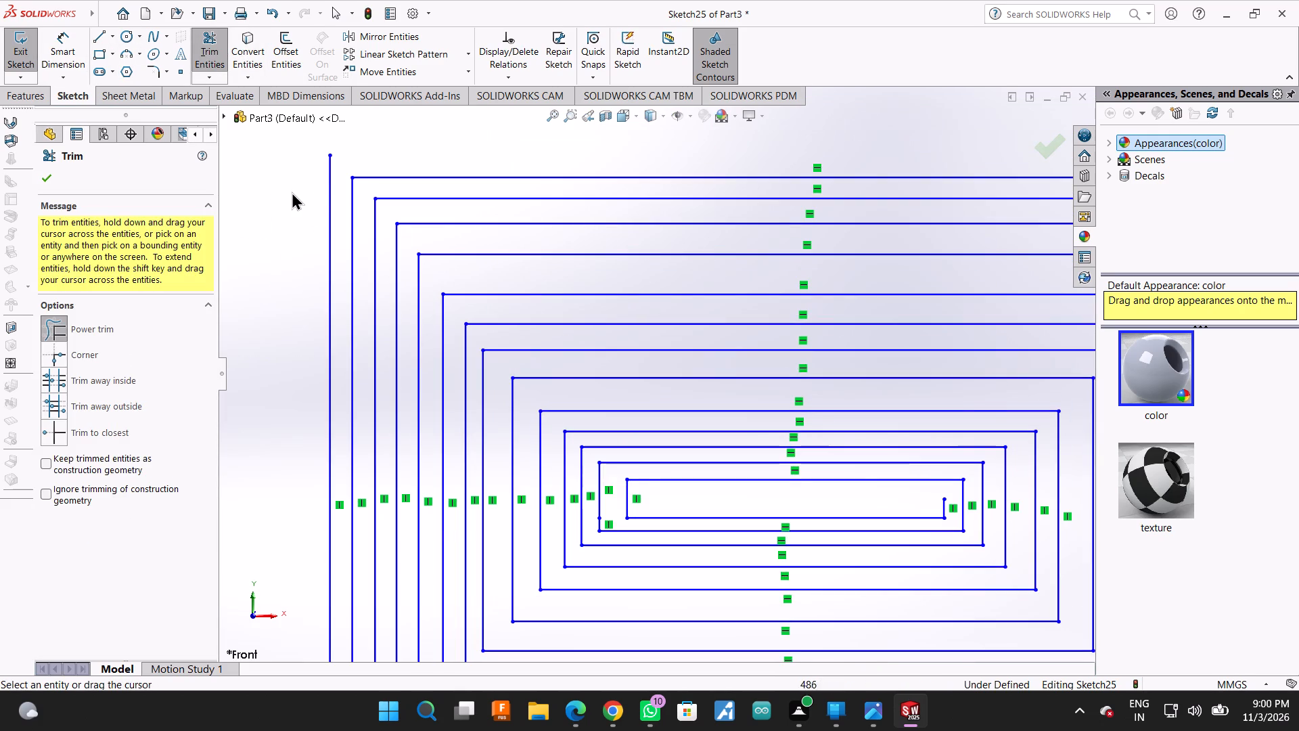
drag(294, 192, 348, 156)
scroll(419, 218, up, 7)
scroll(540, 464, down, 3)
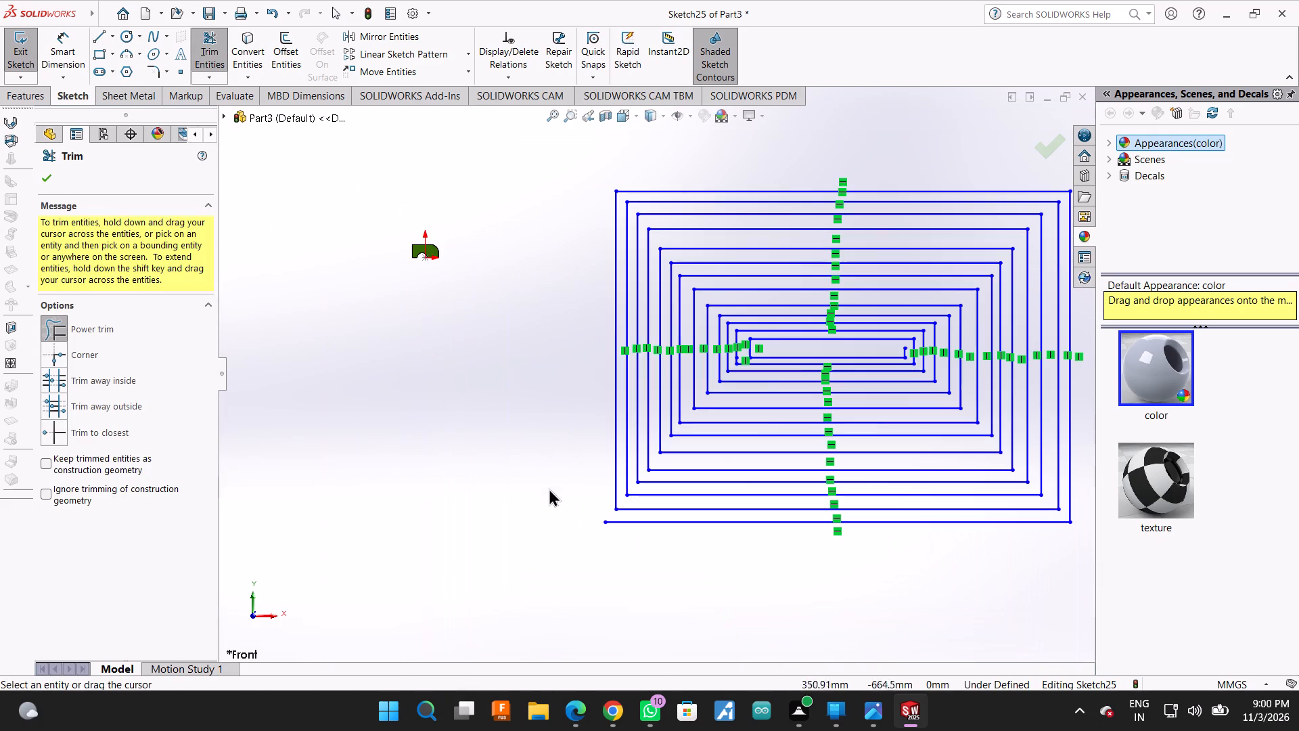
drag(629, 556, 616, 515)
scroll(946, 544, down, 1)
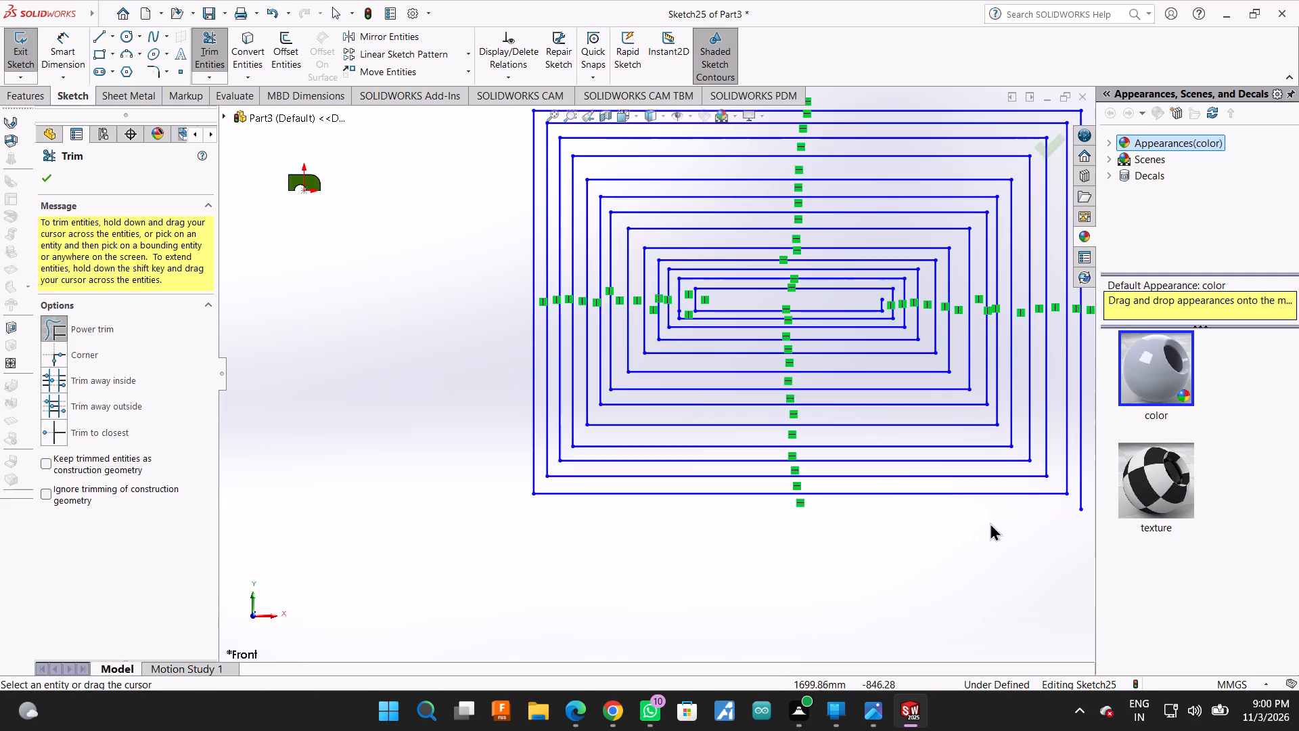
scroll(940, 497, up, 3)
scroll(985, 439, down, 2)
drag(870, 386, 827, 437)
scroll(811, 546, up, 2)
scroll(767, 454, up, 2)
scroll(647, 333, down, 4)
drag(796, 177, 805, 179)
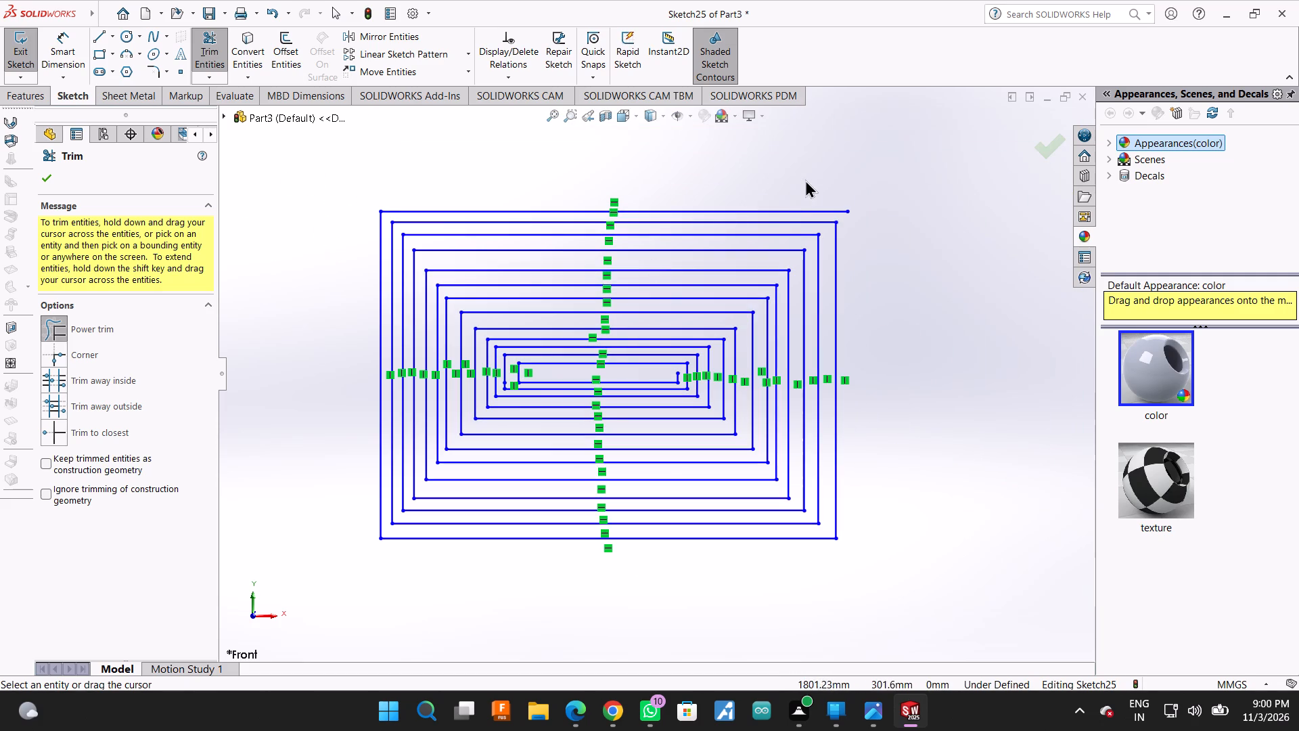
drag(805, 179, 845, 216)
Trim away the second turn's left and lower lines.
drag(336, 213, 382, 204)
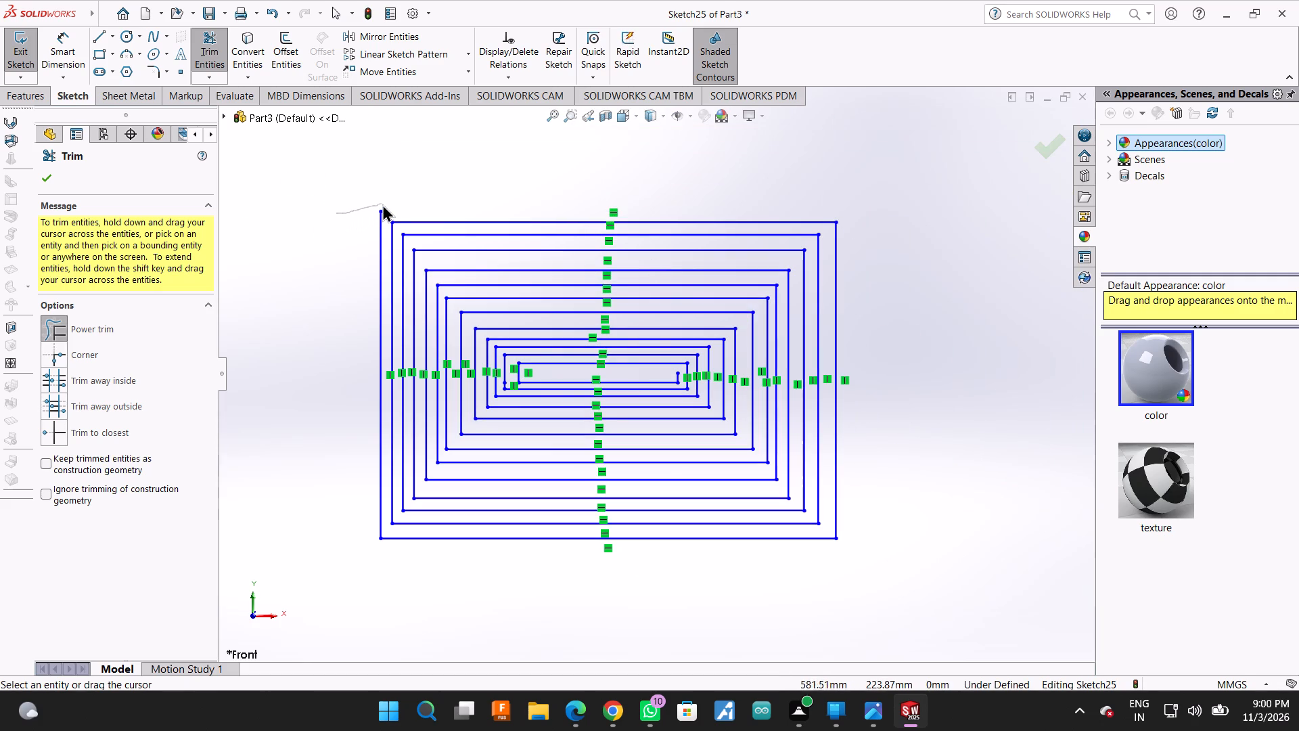
drag(382, 204, 390, 213)
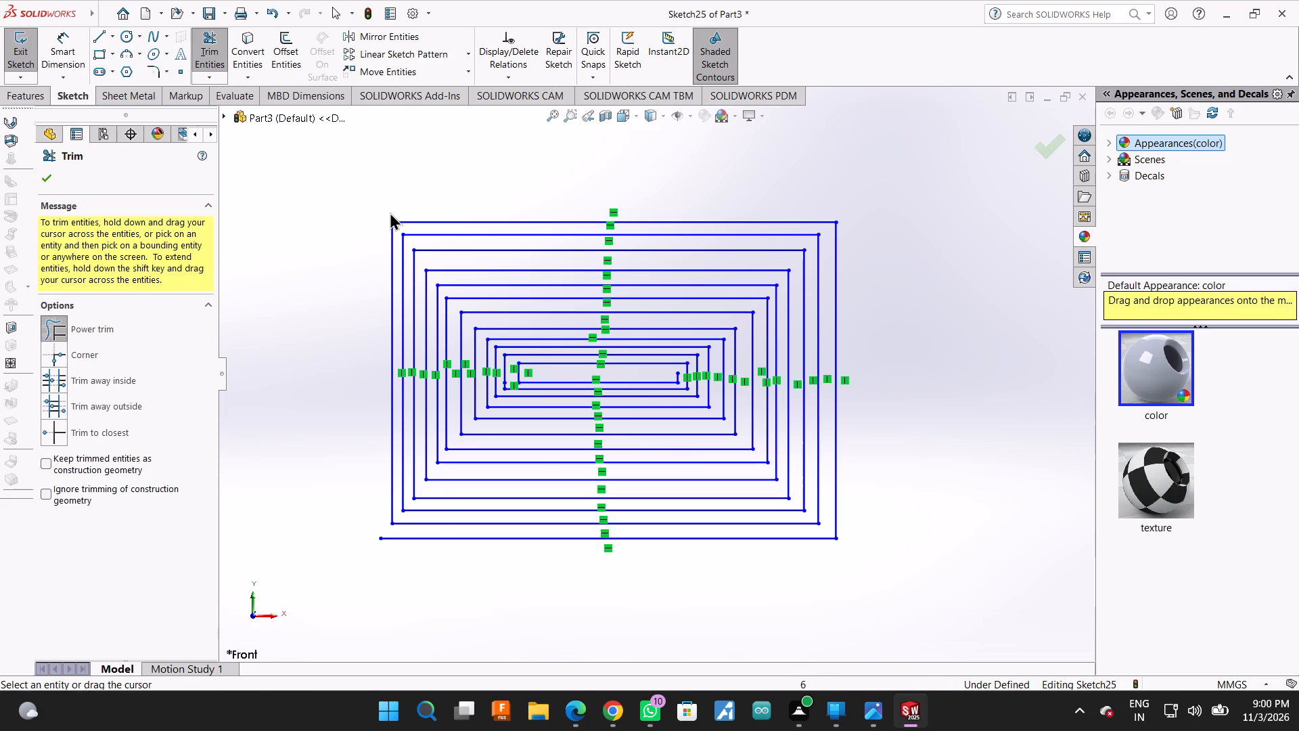
scroll(426, 499, down, 3)
drag(425, 568, 424, 539)
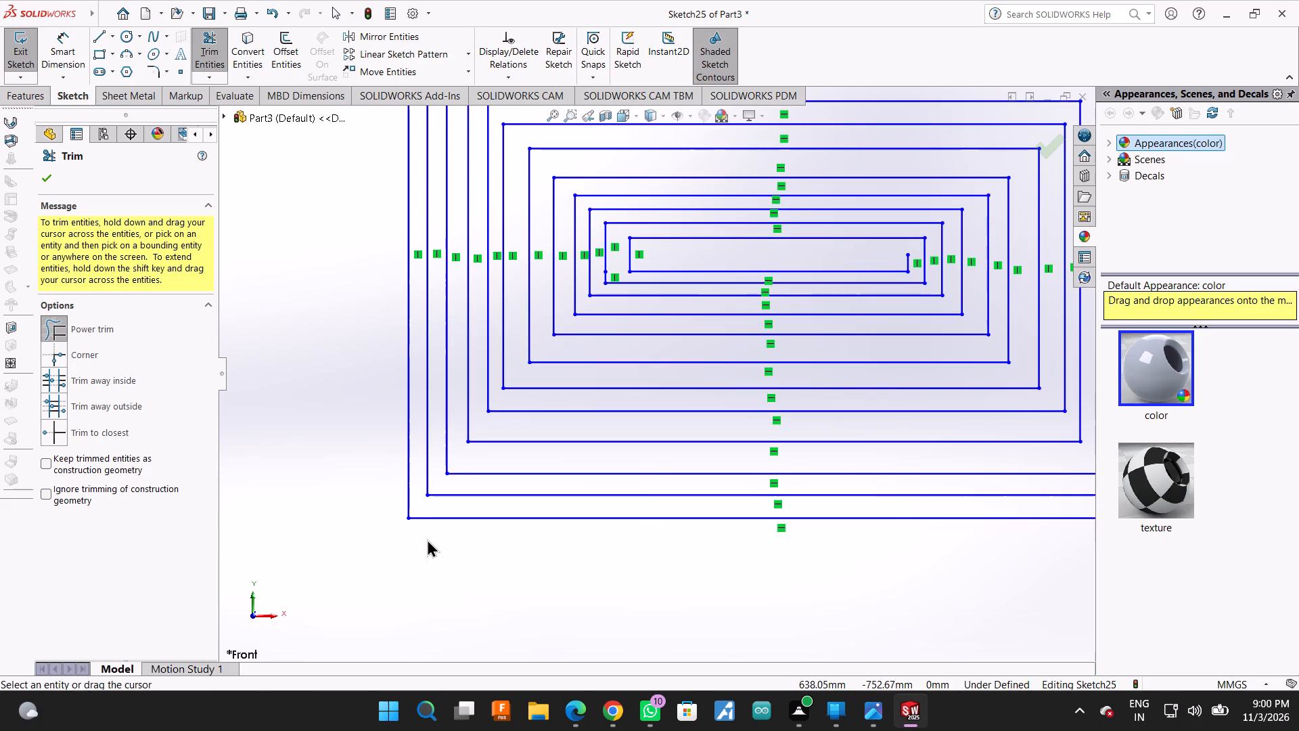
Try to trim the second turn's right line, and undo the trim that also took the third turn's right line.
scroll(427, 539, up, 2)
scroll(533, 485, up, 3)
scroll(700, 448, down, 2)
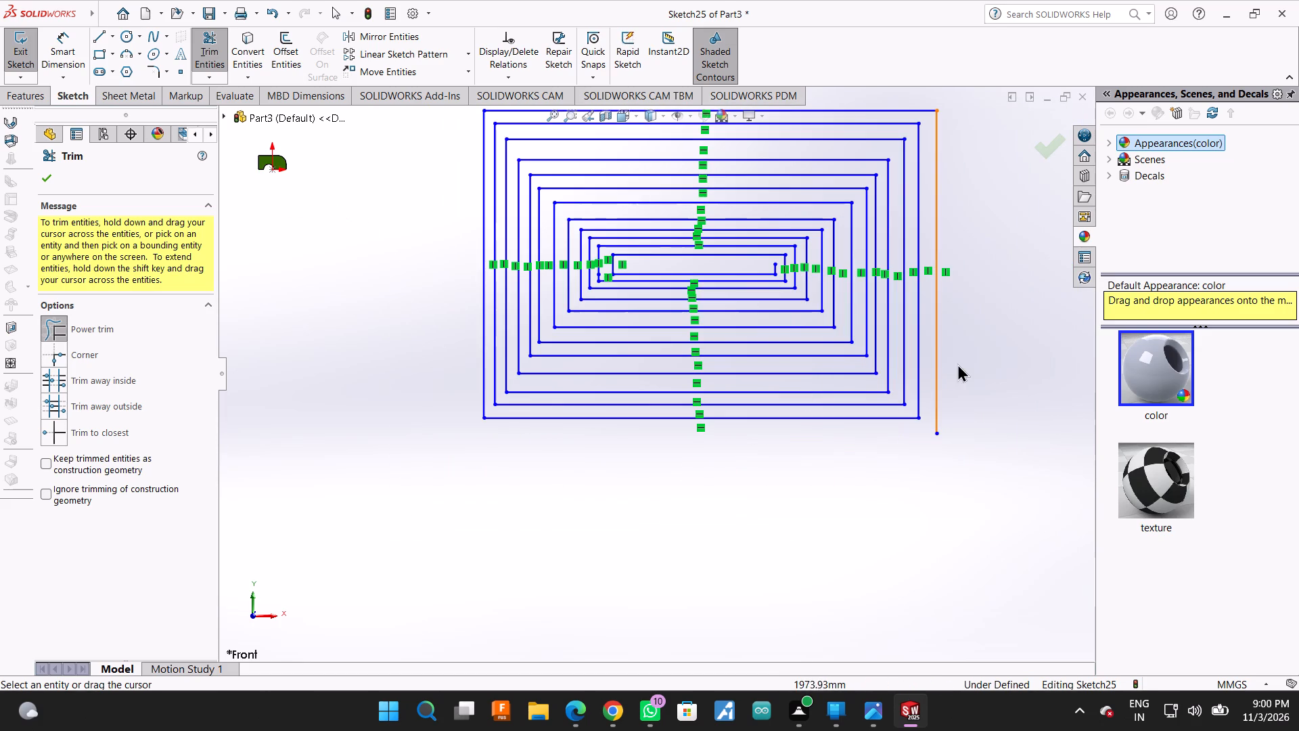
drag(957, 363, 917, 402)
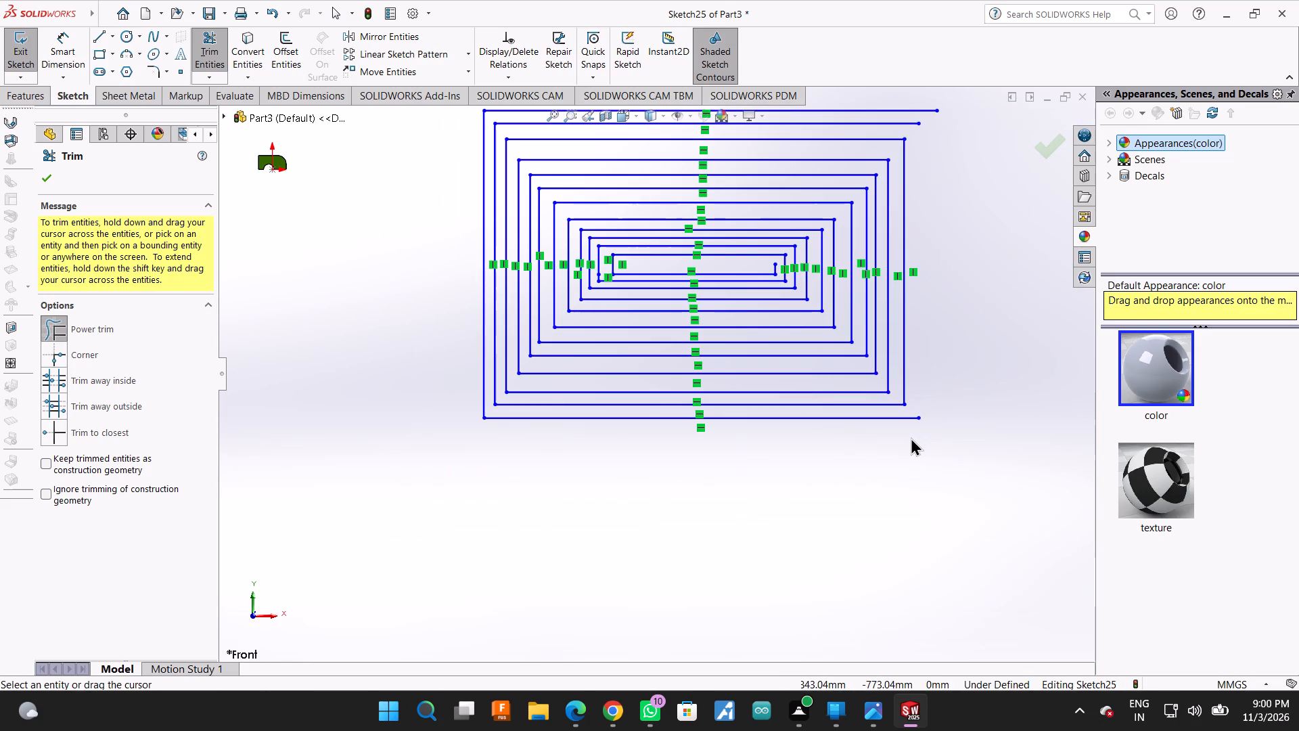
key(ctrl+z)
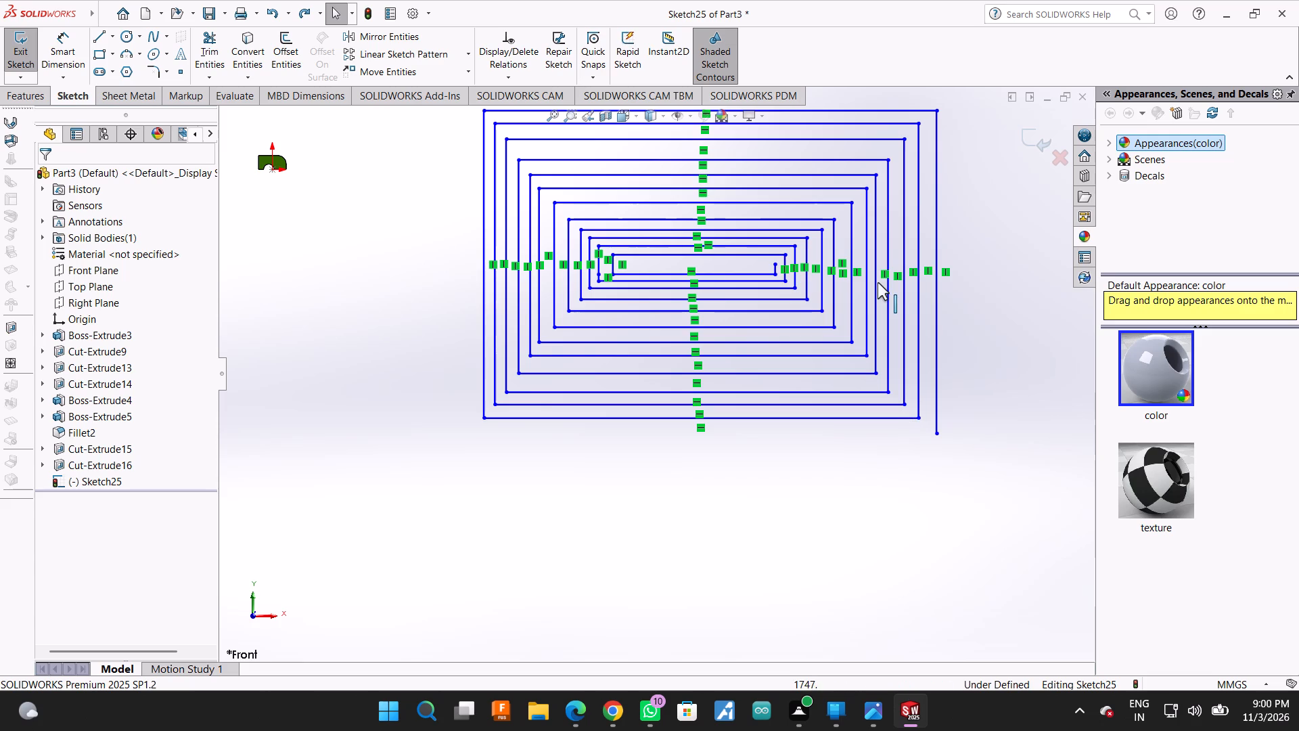
Restart power trim and remove only the second turn's right line, plus its upper line.
click(216, 45)
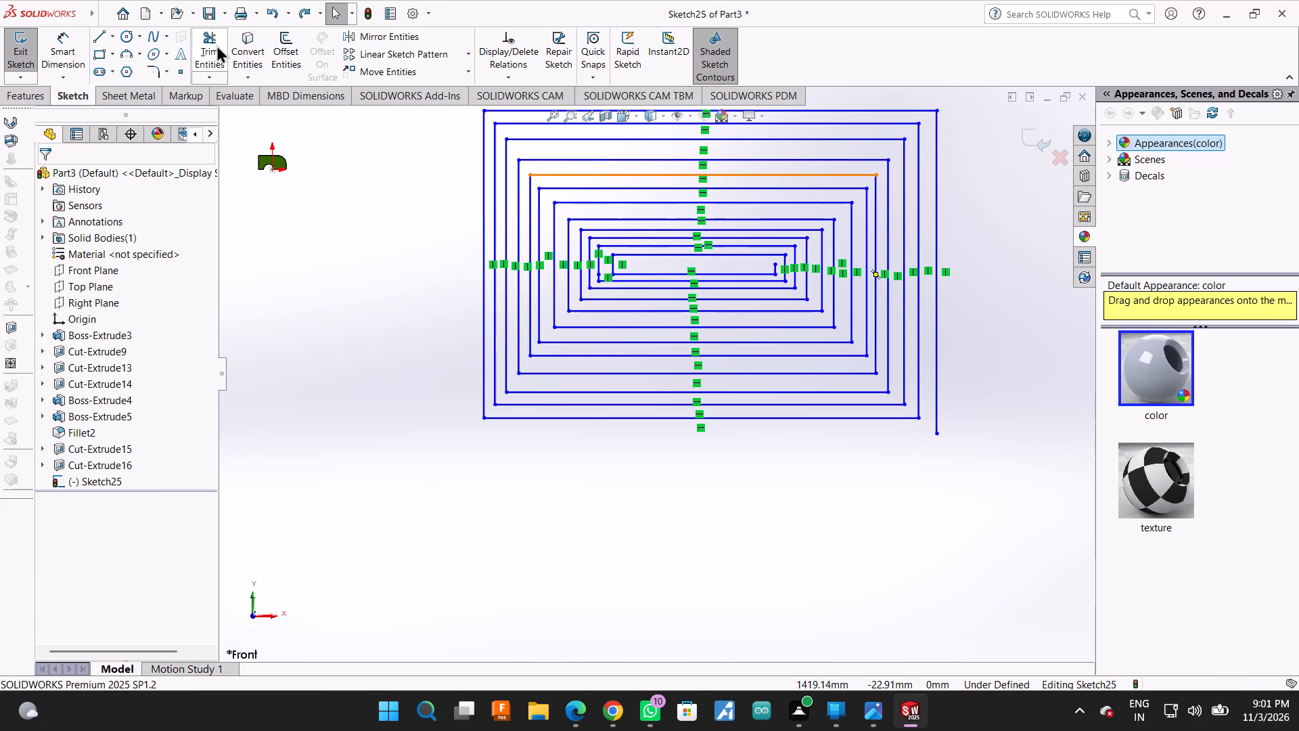
drag(956, 298, 942, 303)
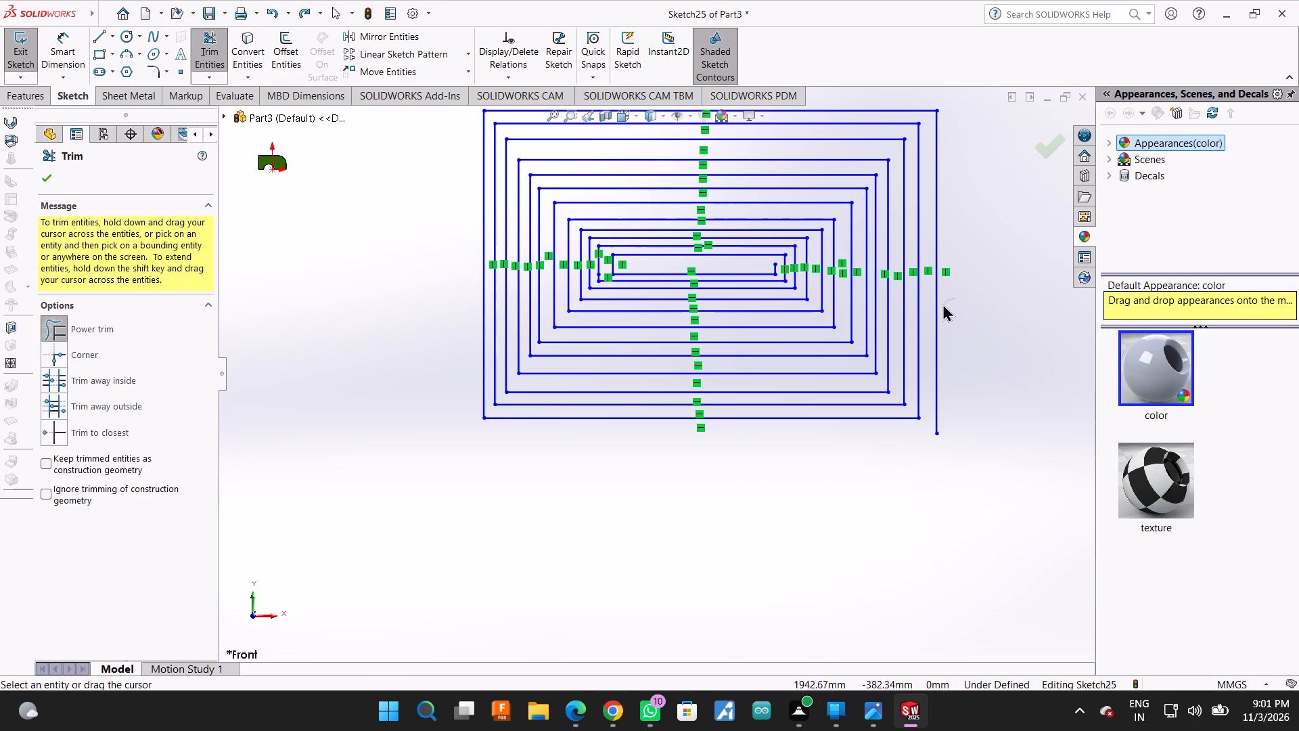
drag(942, 303, 932, 312)
scroll(932, 312, up, 3)
scroll(804, 231, down, 2)
drag(753, 210, 762, 218)
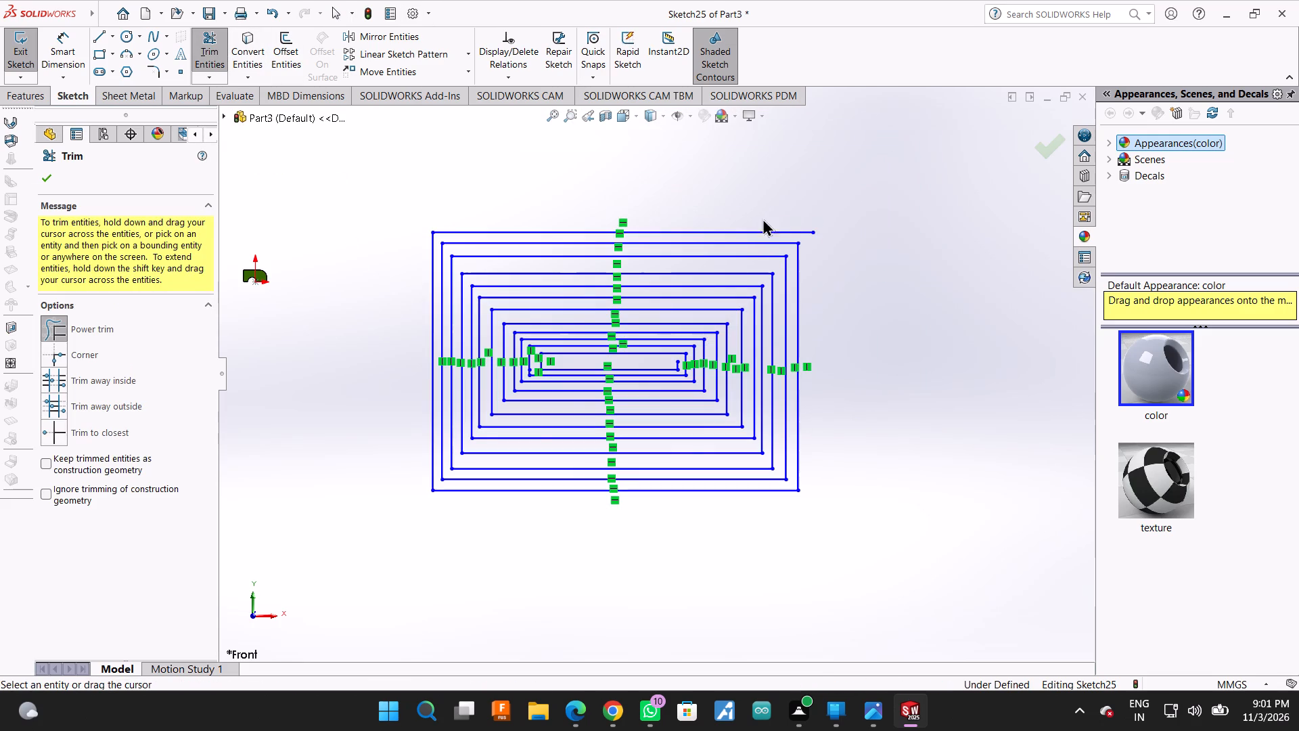
drag(762, 218, 794, 238)
Trim away the third turn's left, lower, right and upper lines.
drag(411, 234, 424, 231)
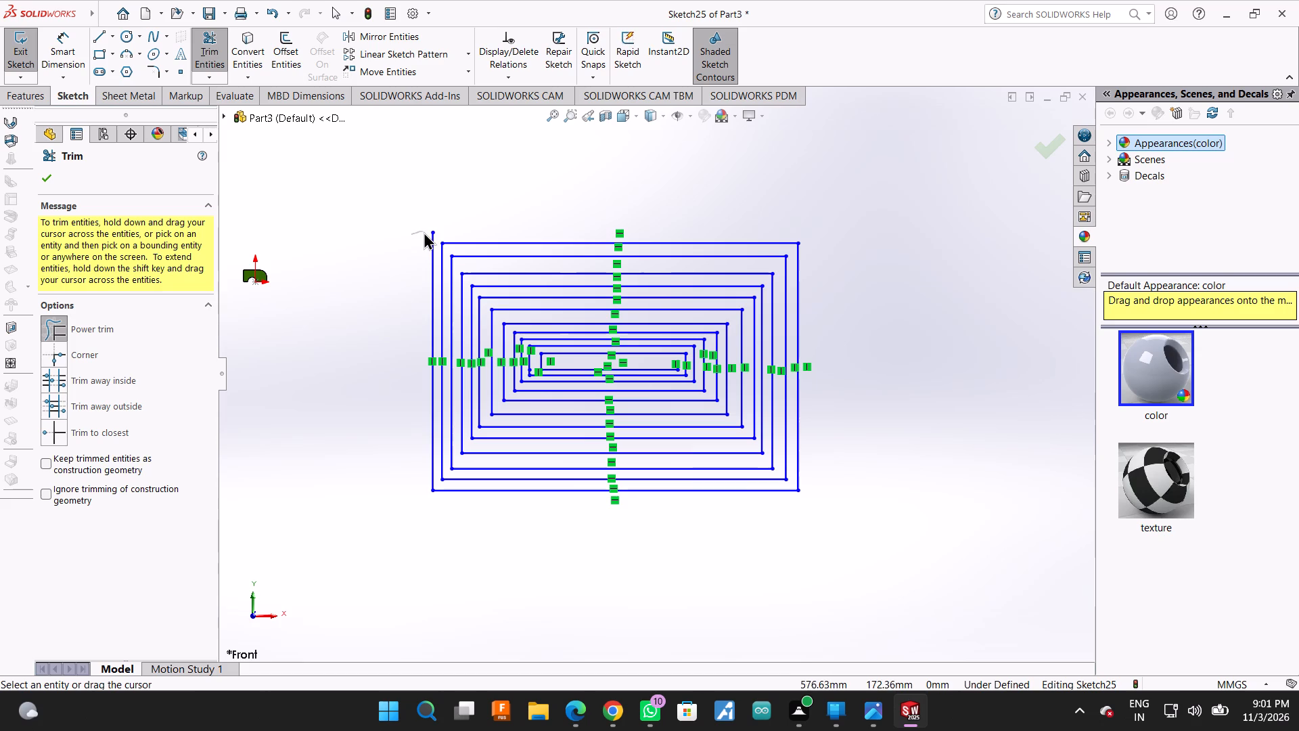
drag(424, 231, 440, 230)
scroll(436, 225, down, 2)
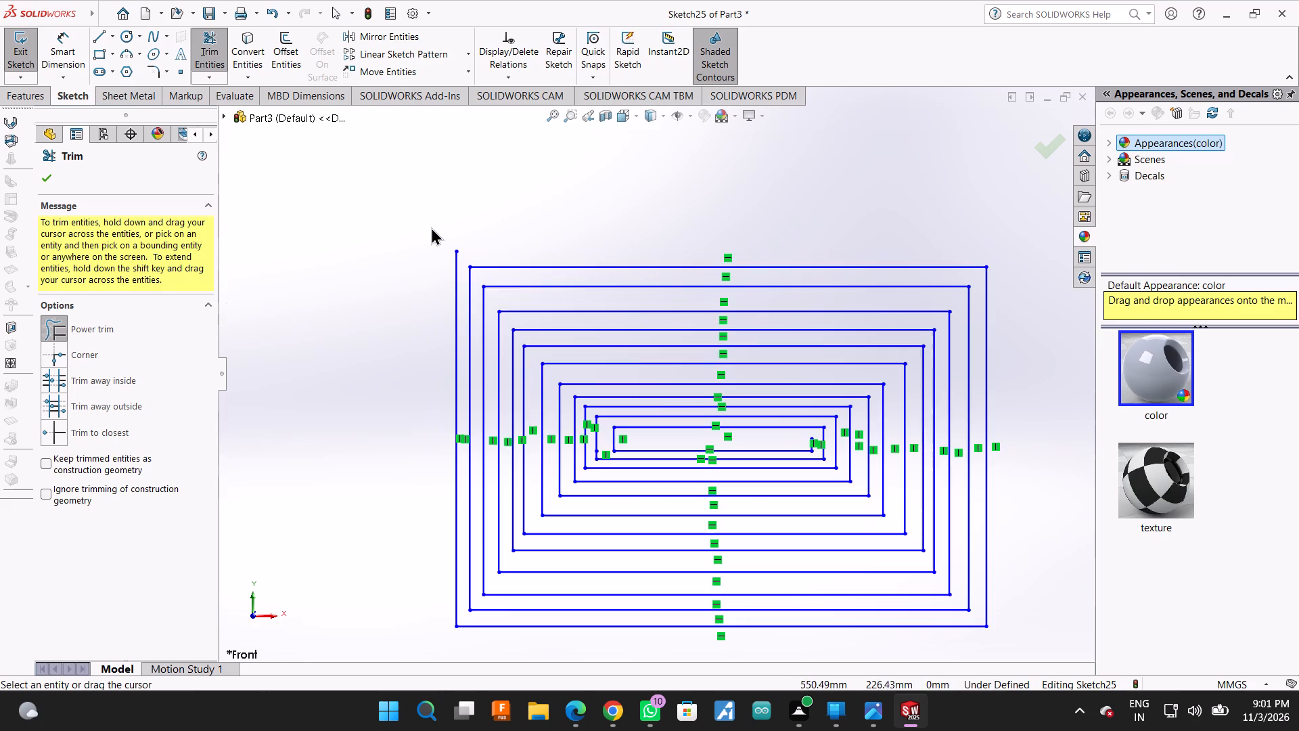
drag(468, 223, 453, 256)
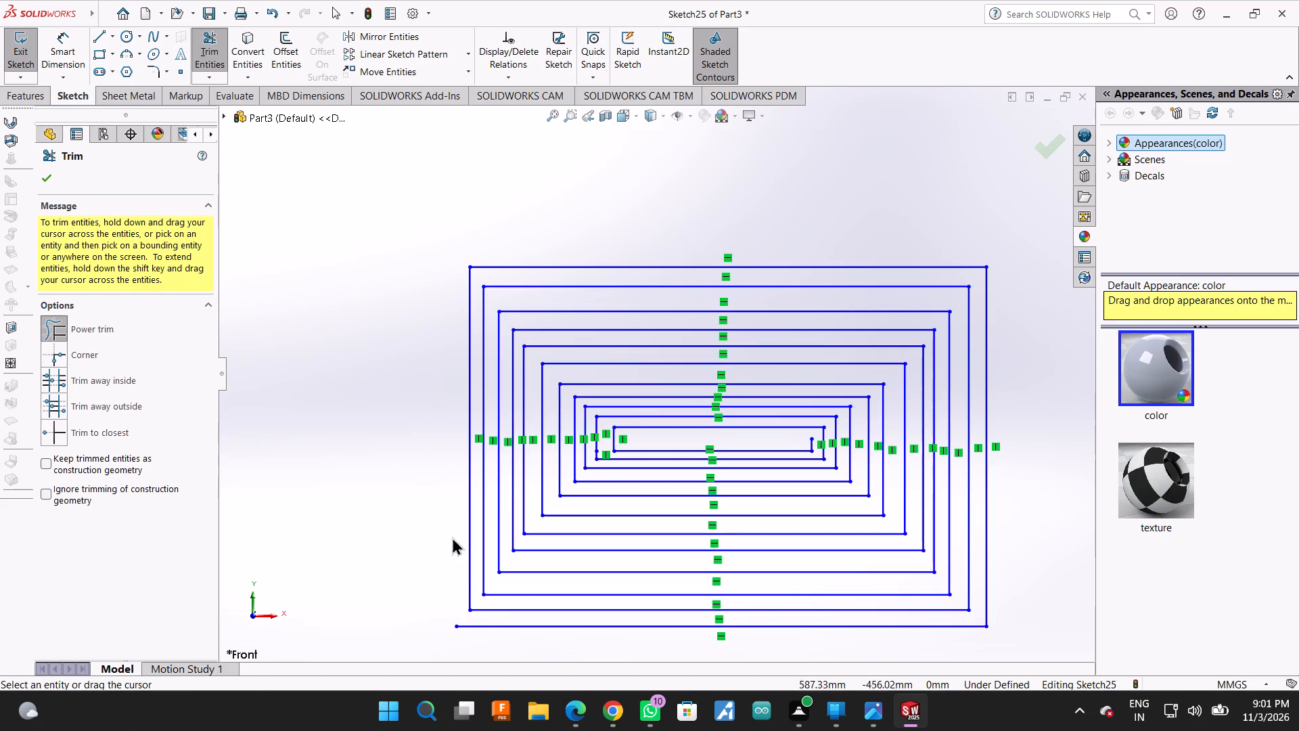
drag(485, 640, 480, 621)
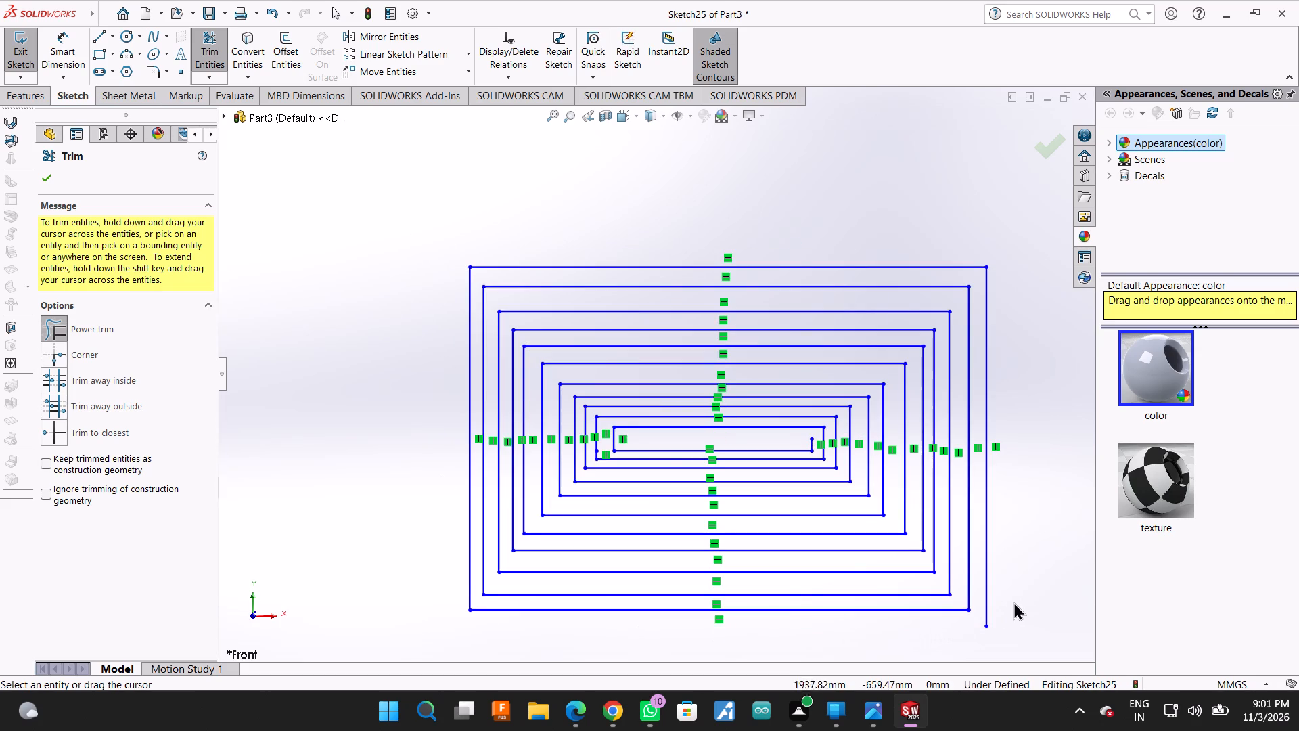
drag(1013, 602, 988, 588)
drag(961, 242, 975, 268)
Trim away the fourth turn's left, lower, right and upper lines.
drag(455, 274, 472, 271)
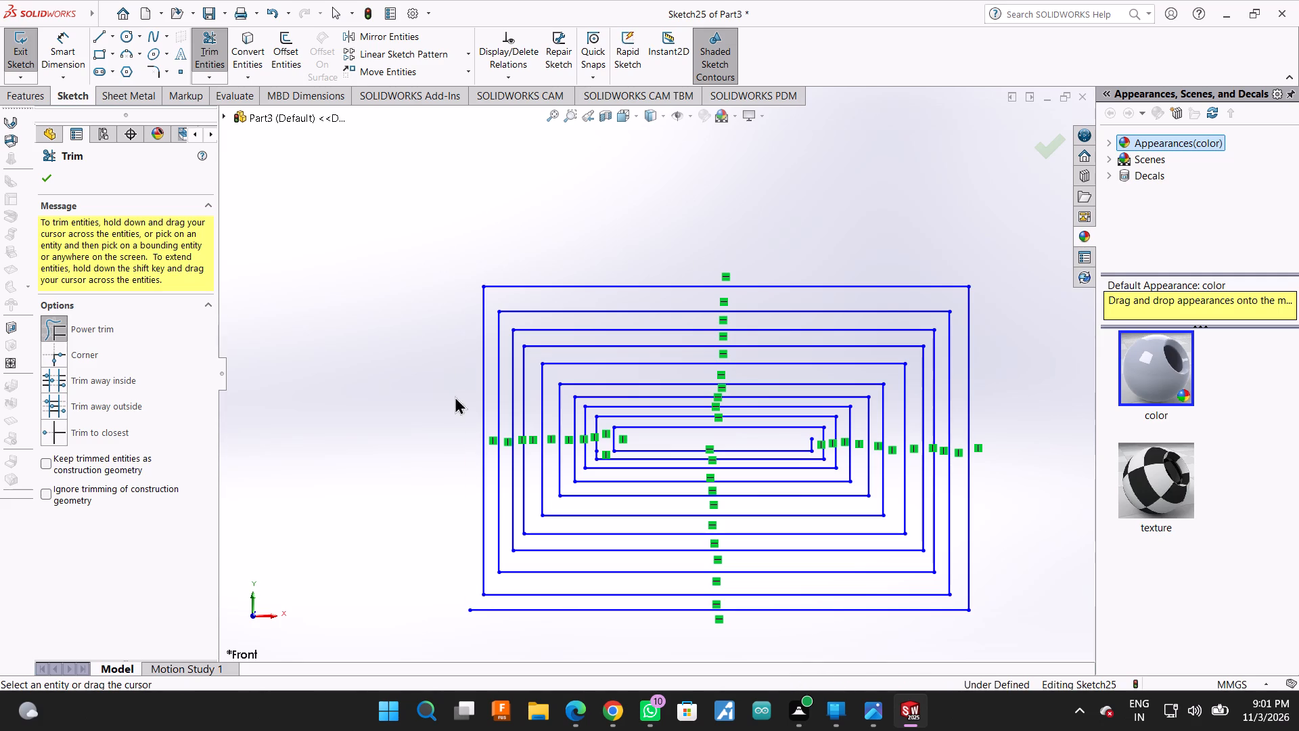
drag(493, 637, 516, 616)
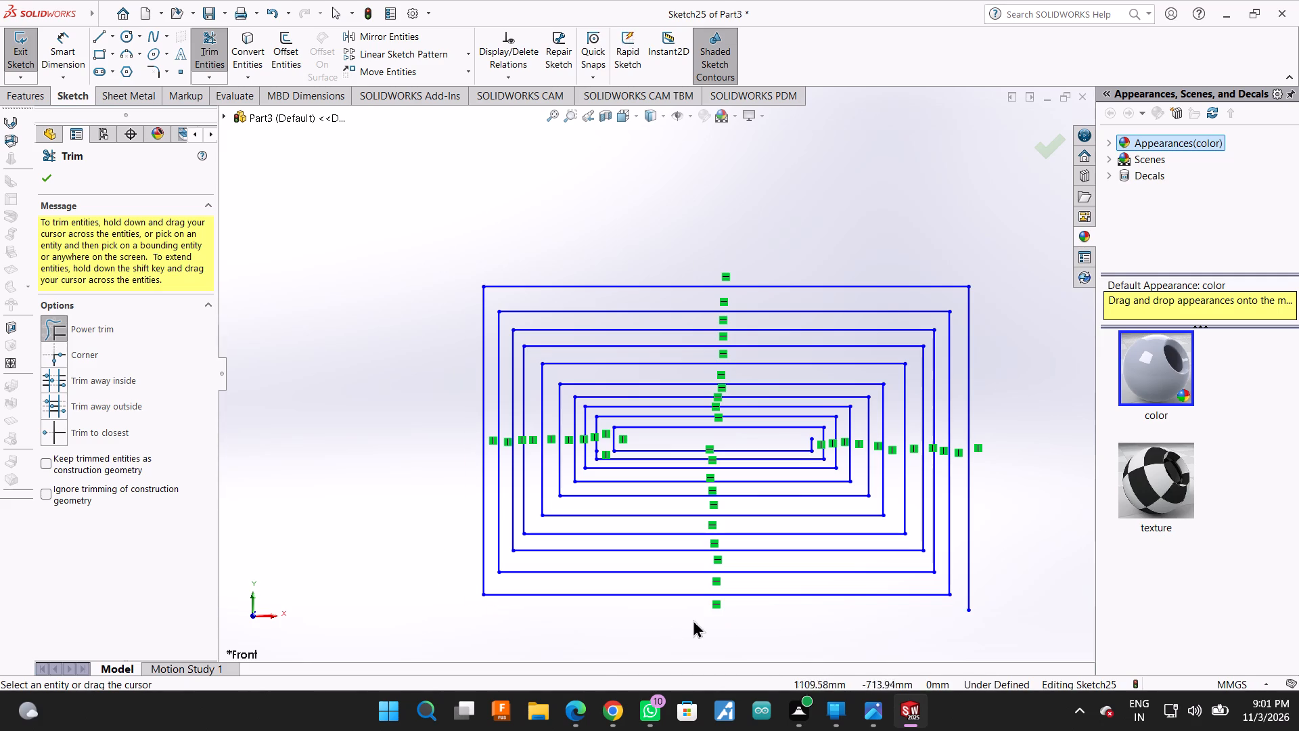
drag(987, 566, 967, 575)
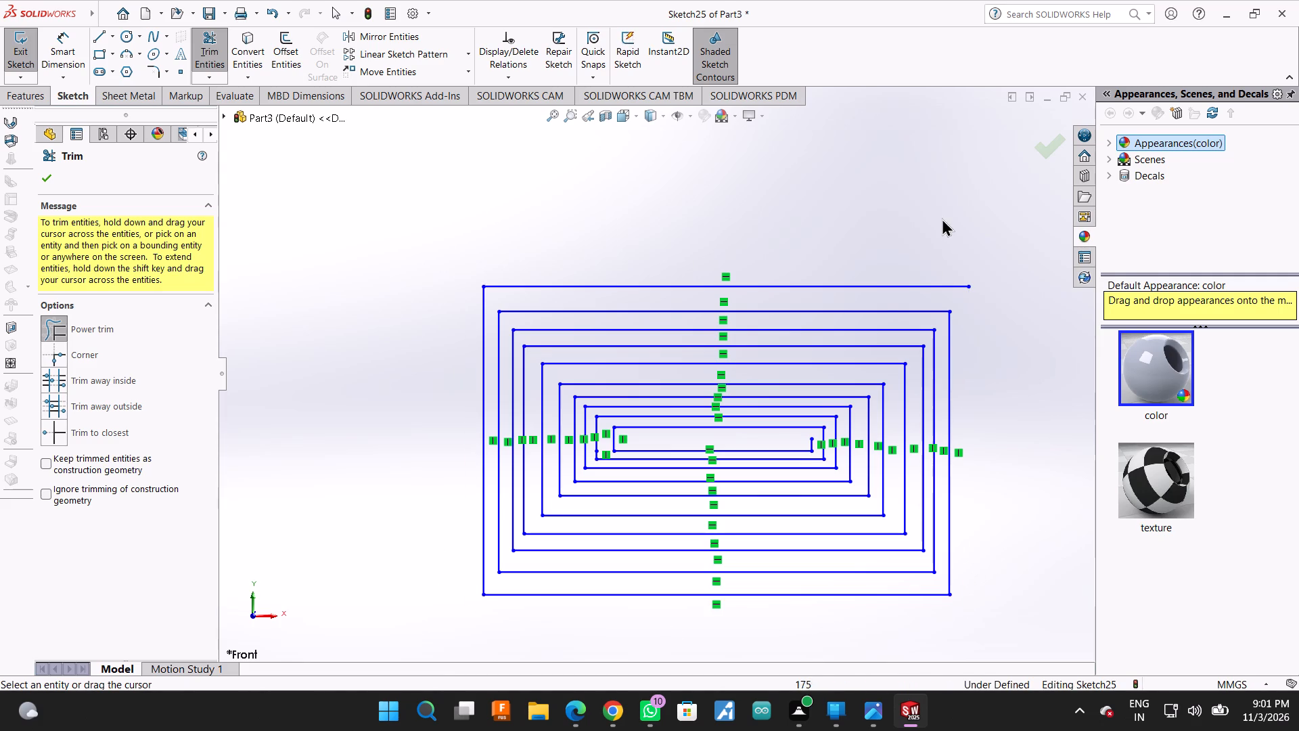
drag(942, 223, 961, 298)
Trim away the fifth turn's left, lower, right and upper lines.
drag(465, 296, 478, 292)
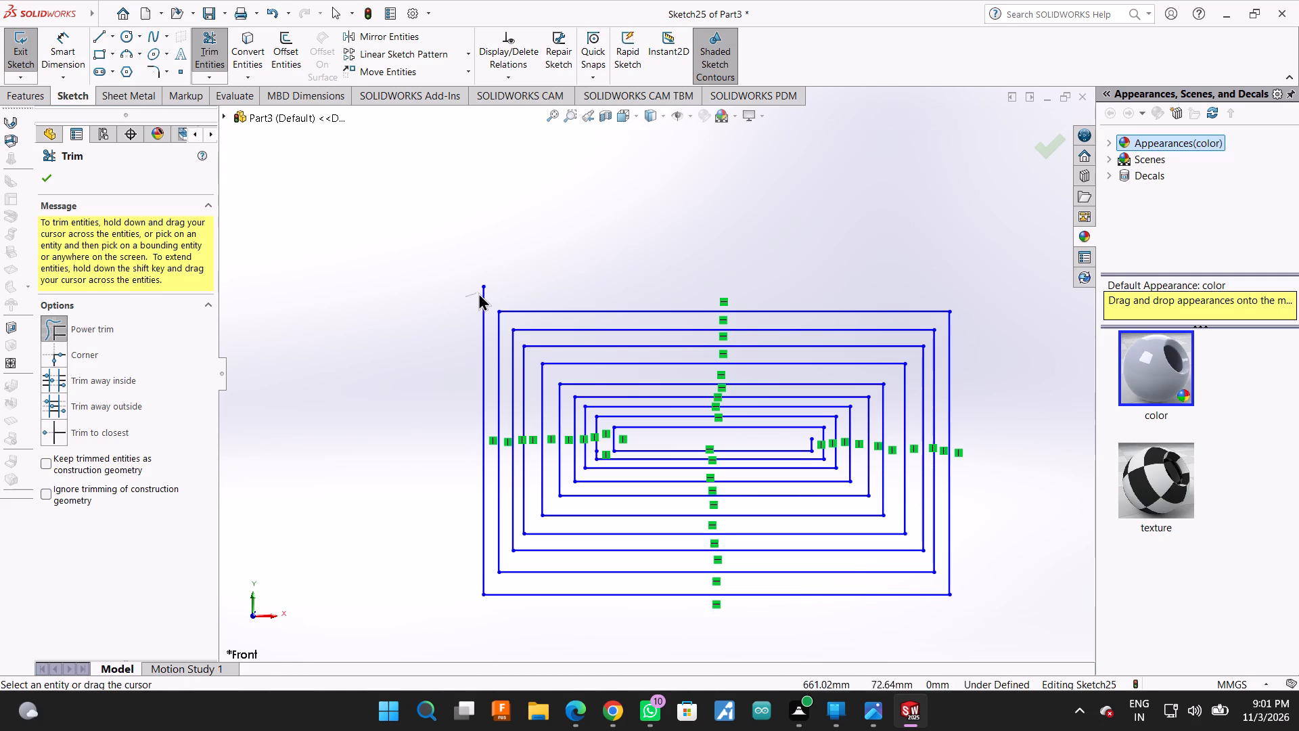
drag(478, 292, 482, 291)
drag(461, 297, 489, 305)
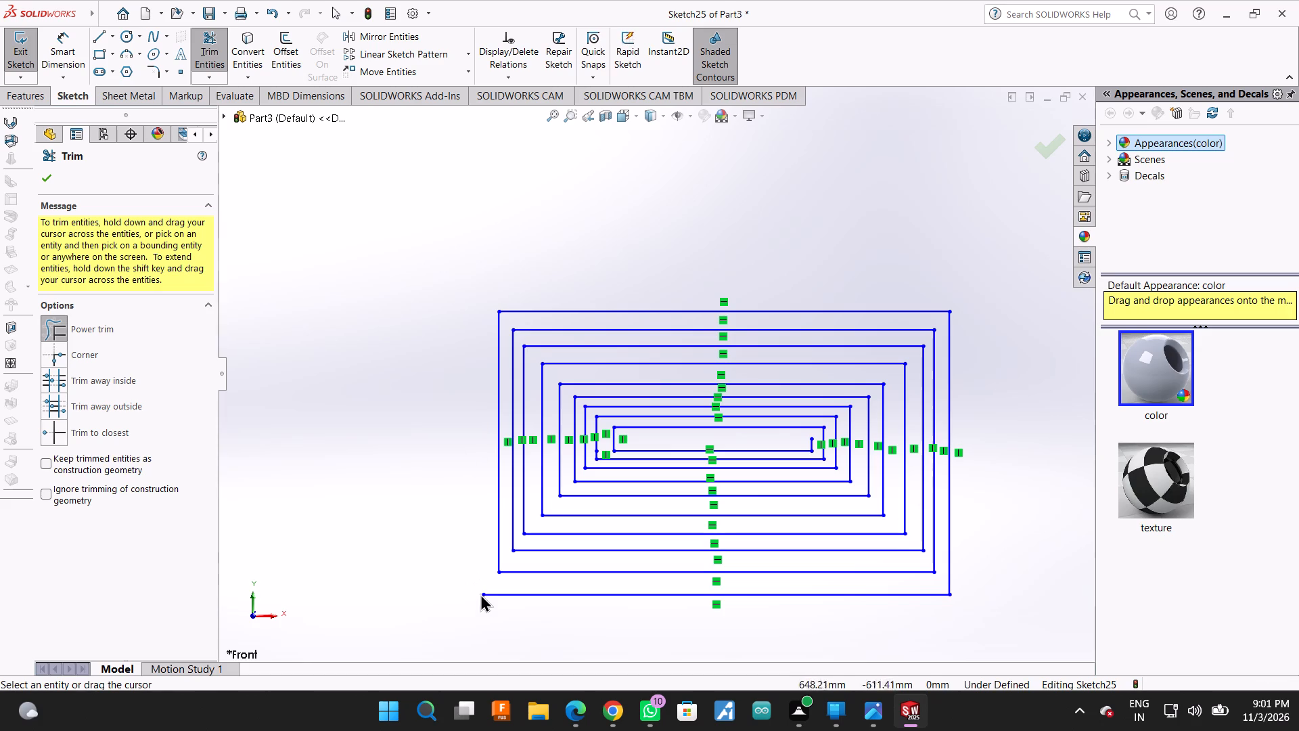
drag(495, 617, 494, 595)
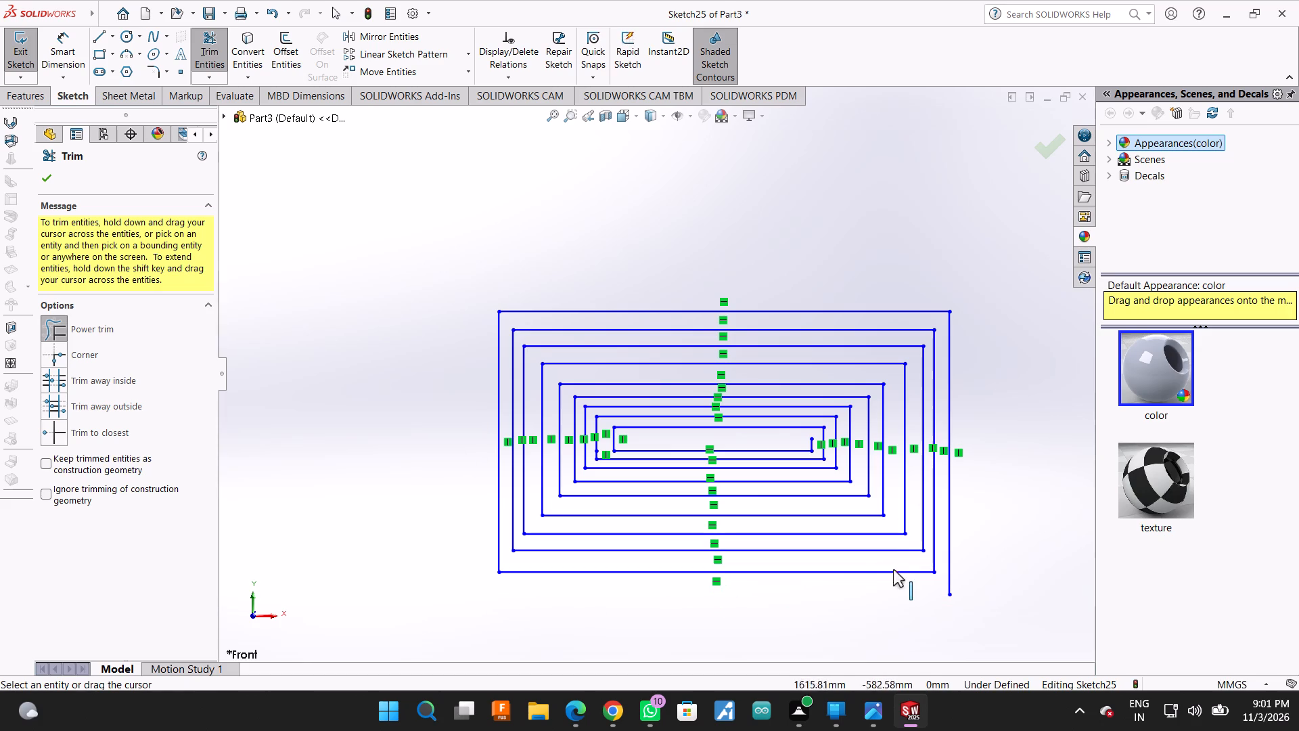
drag(975, 529, 949, 550)
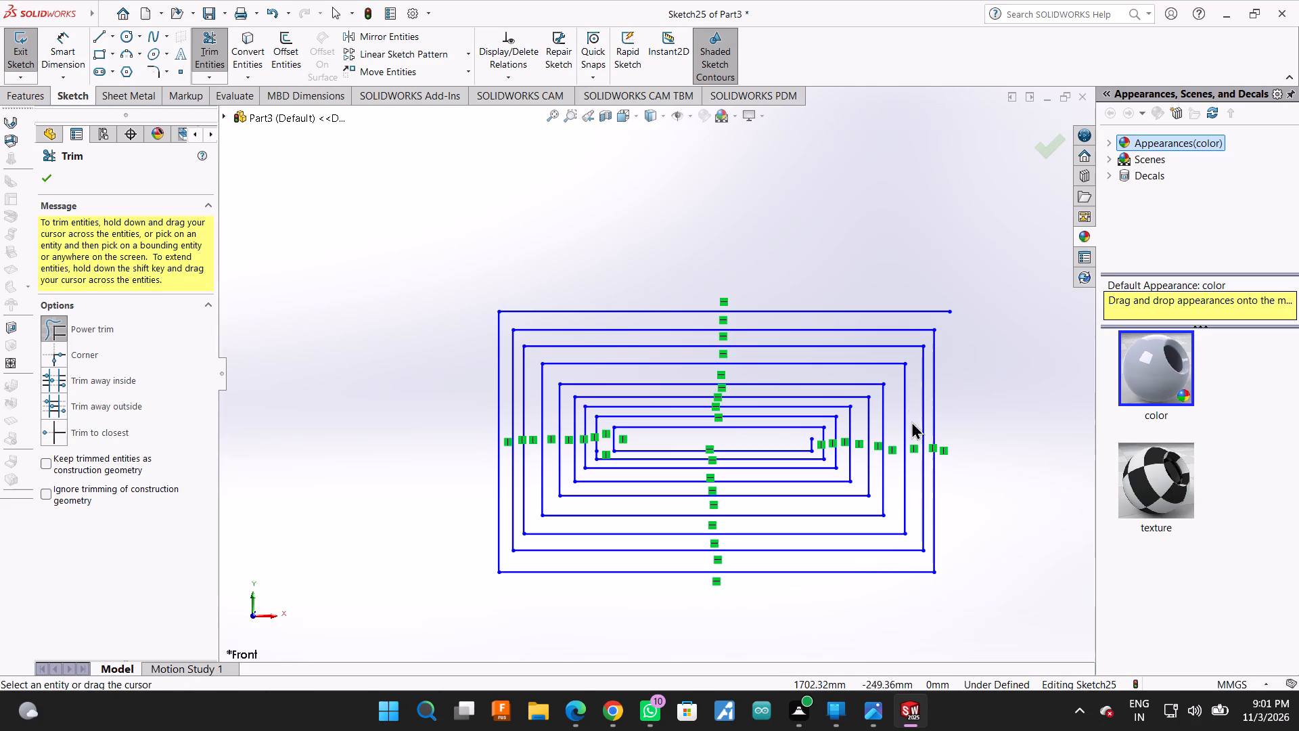
drag(917, 260, 952, 321)
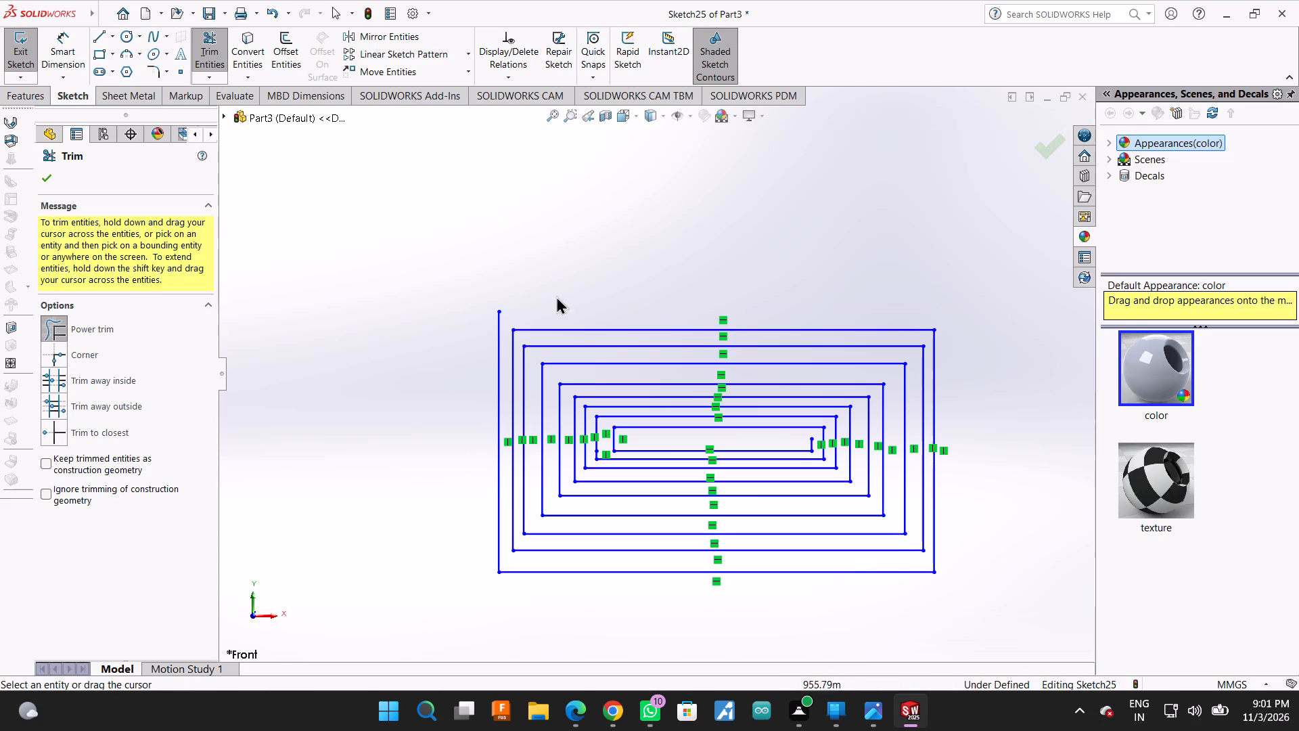
Trim away the sixth turn's left, lower, right and upper lines, starting from the spiral's current outer end.
drag(480, 317, 510, 309)
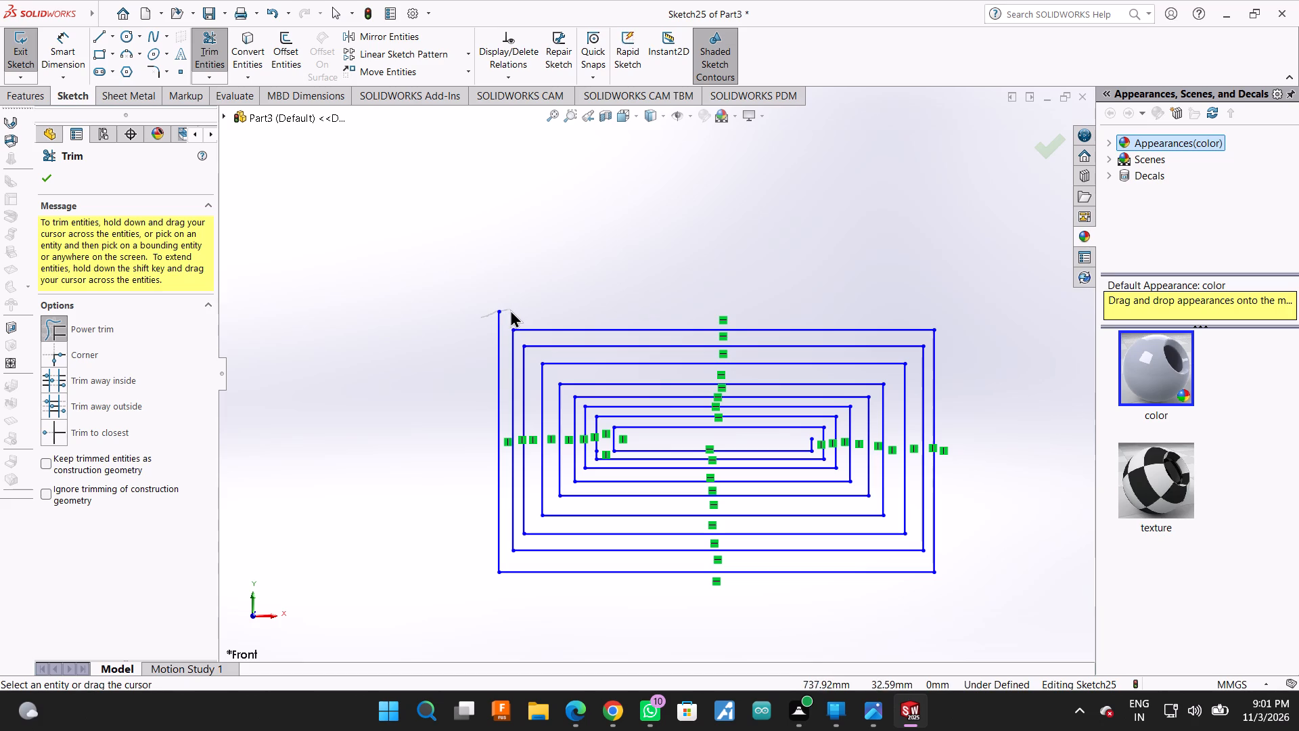
drag(510, 309, 491, 322)
drag(573, 581, 575, 569)
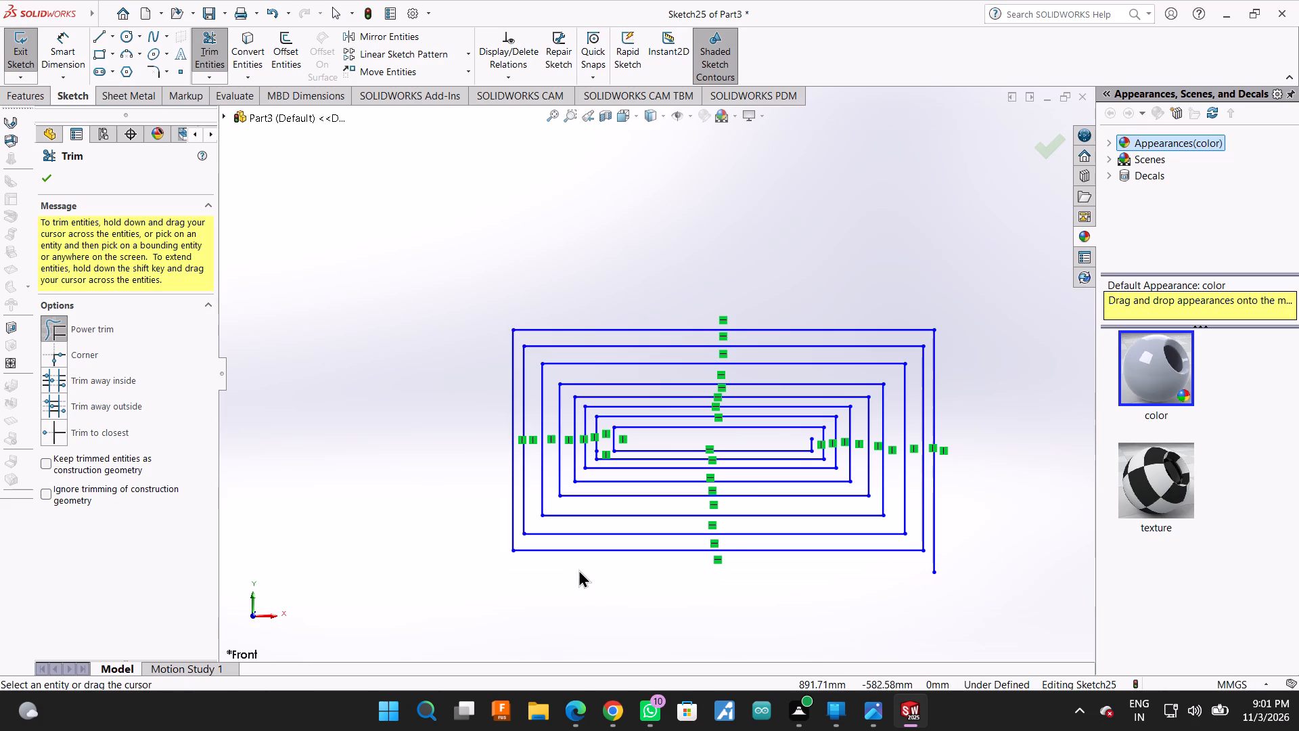
drag(942, 521, 932, 524)
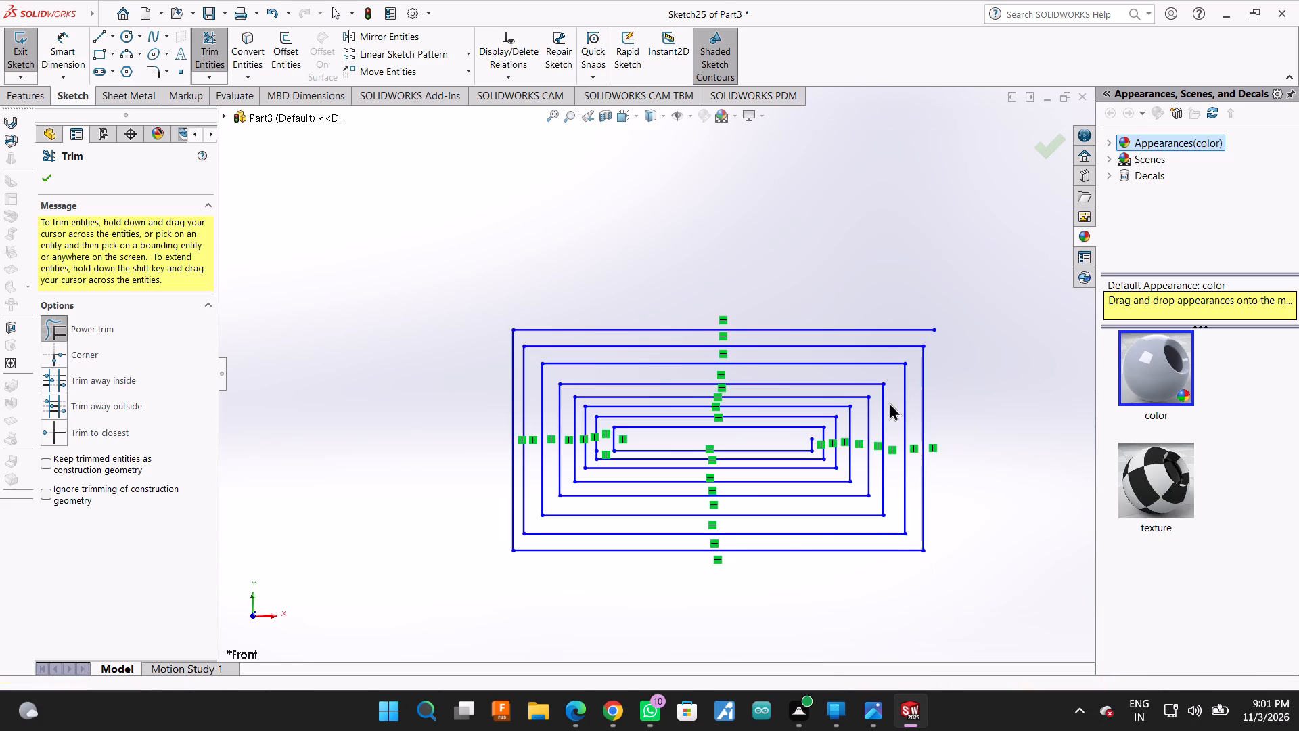
drag(912, 289, 935, 336)
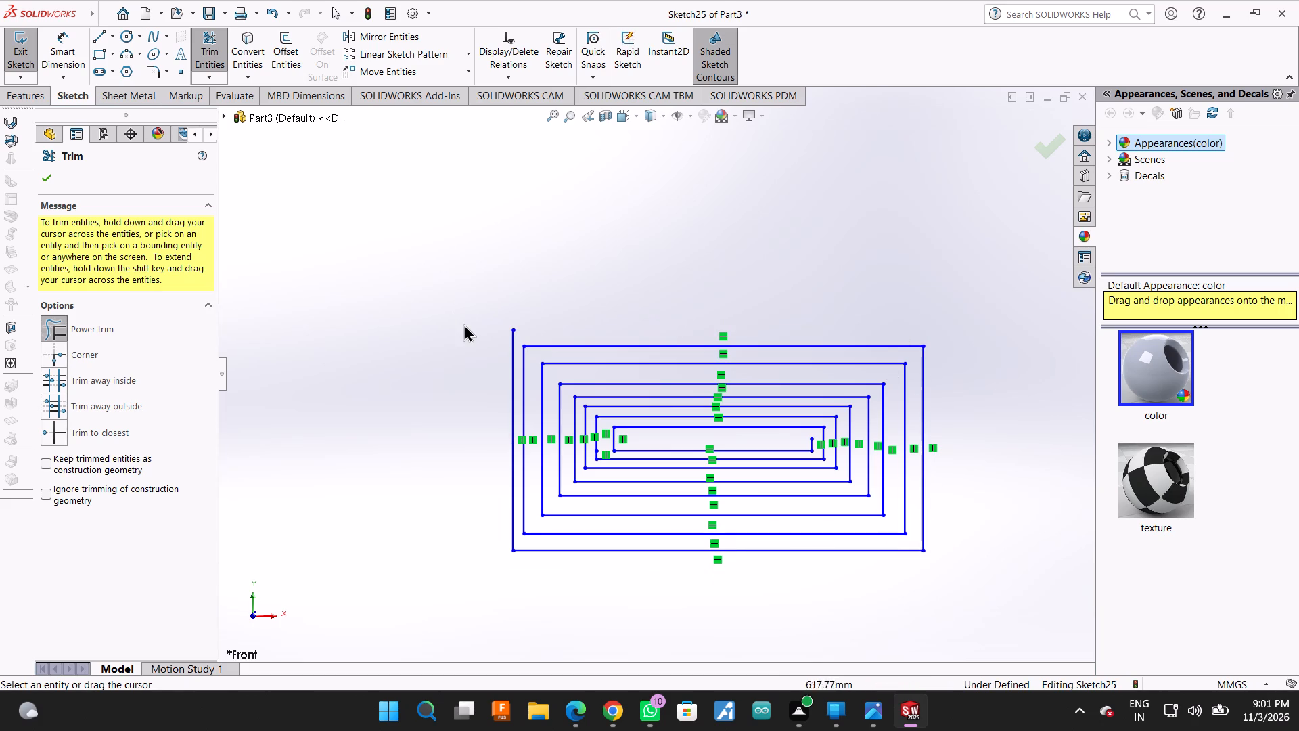
Trim away the seventh turn's left, lower, right and upper lines.
drag(475, 330, 515, 332)
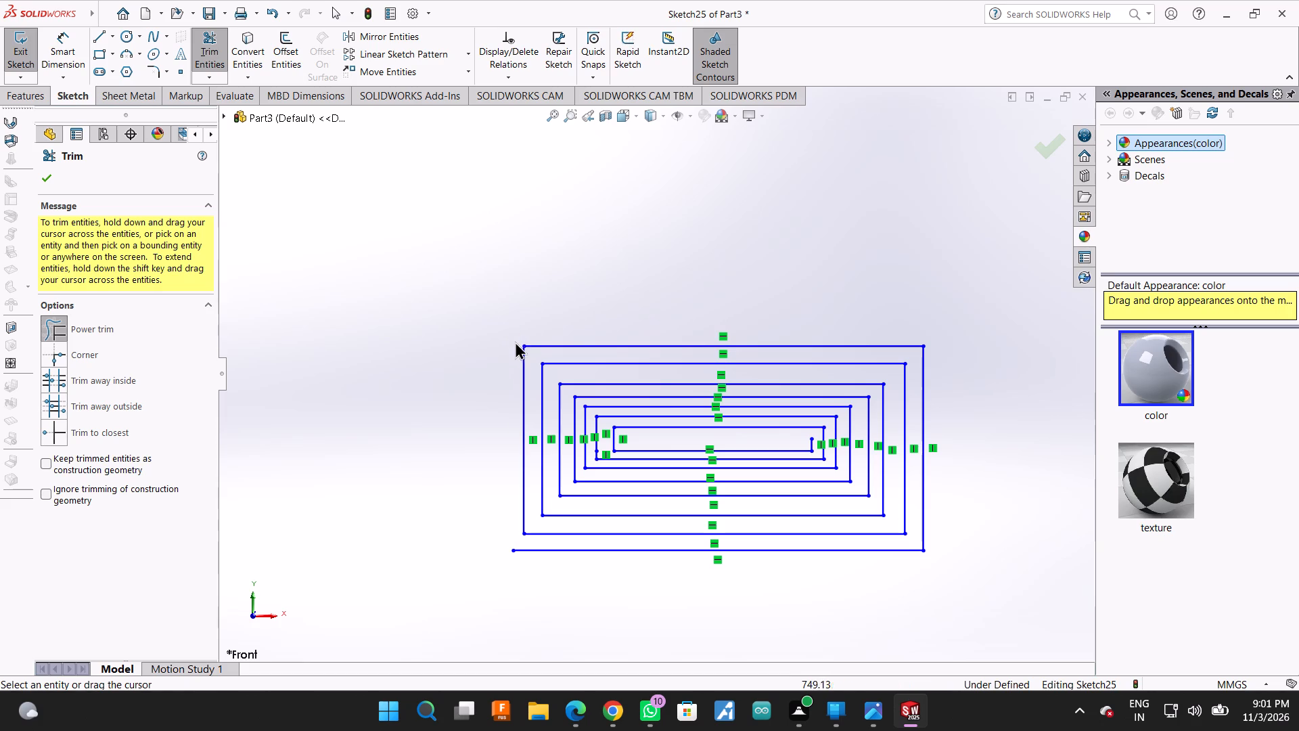
drag(533, 567, 536, 547)
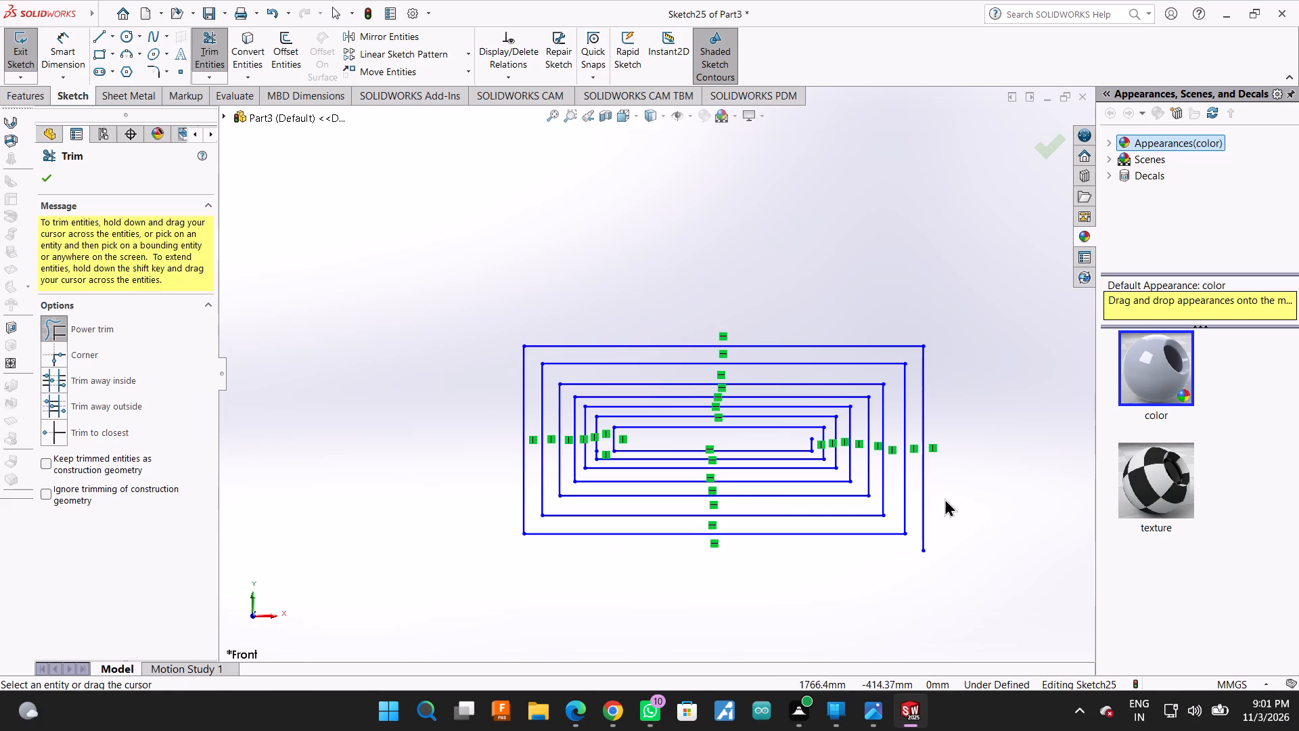
drag(940, 501, 919, 510)
drag(884, 330, 893, 338)
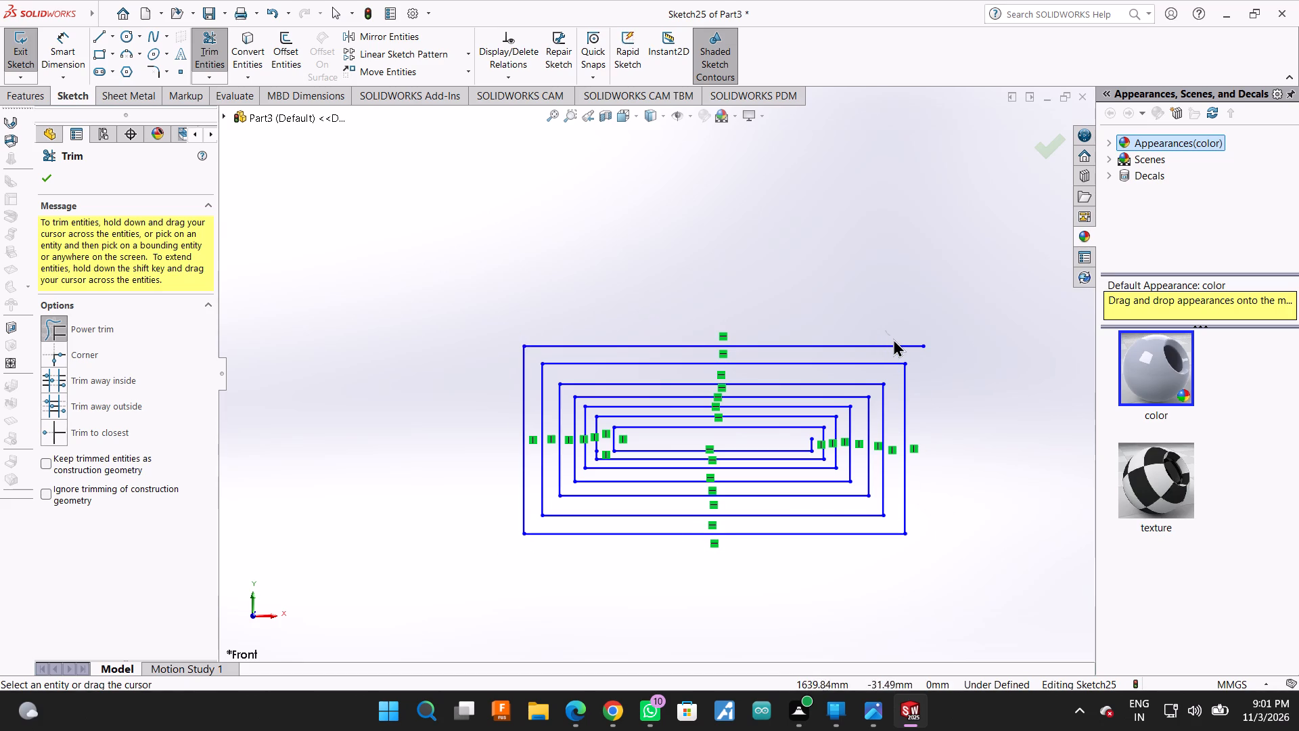
drag(893, 338, 906, 350)
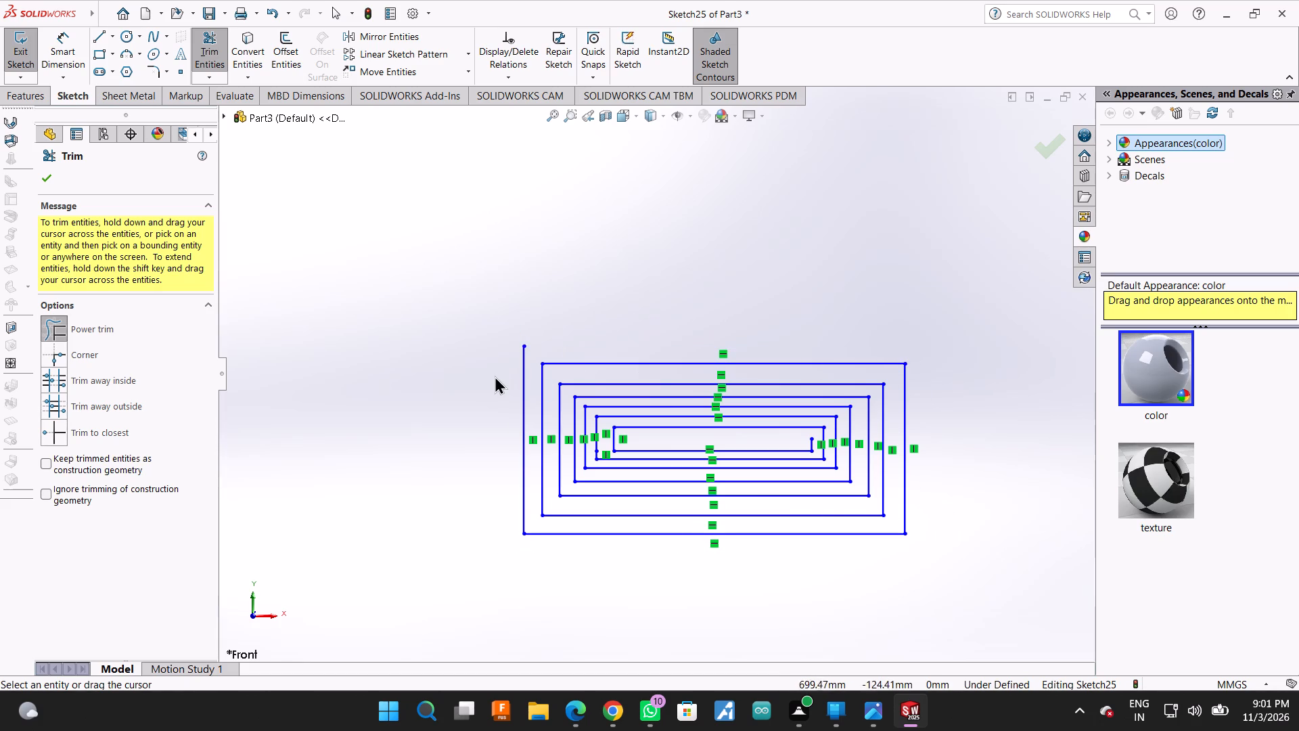
Trim away the eighth turn's left, lower, right and upper lines.
drag(499, 374, 531, 369)
drag(560, 546, 560, 529)
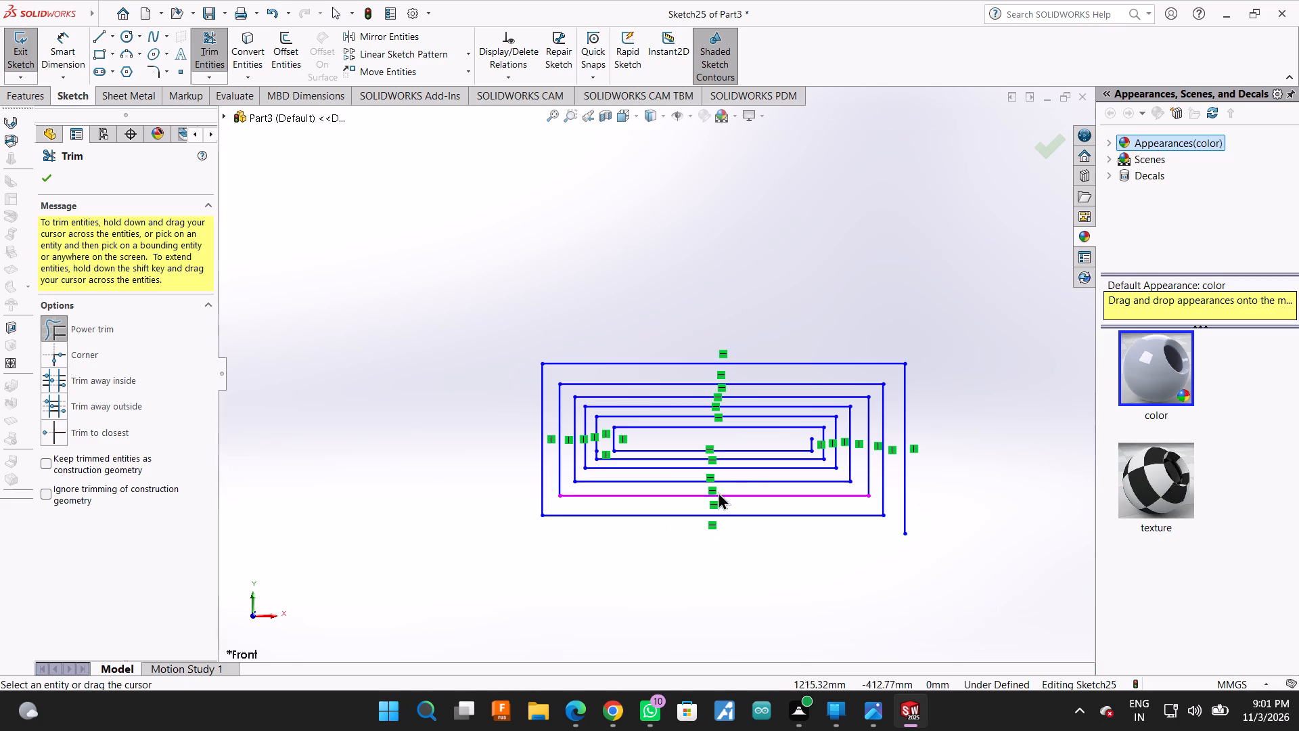
drag(919, 475, 903, 491)
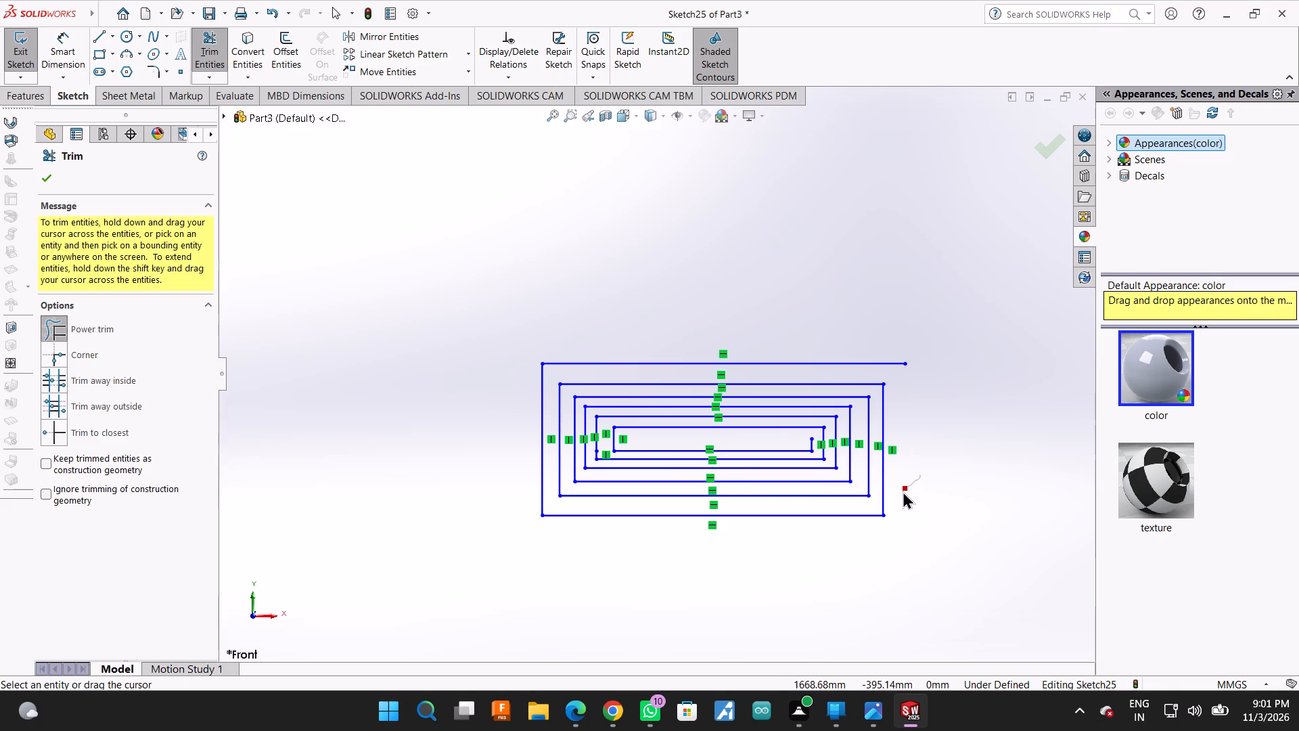
drag(903, 491, 901, 487)
drag(866, 332, 875, 370)
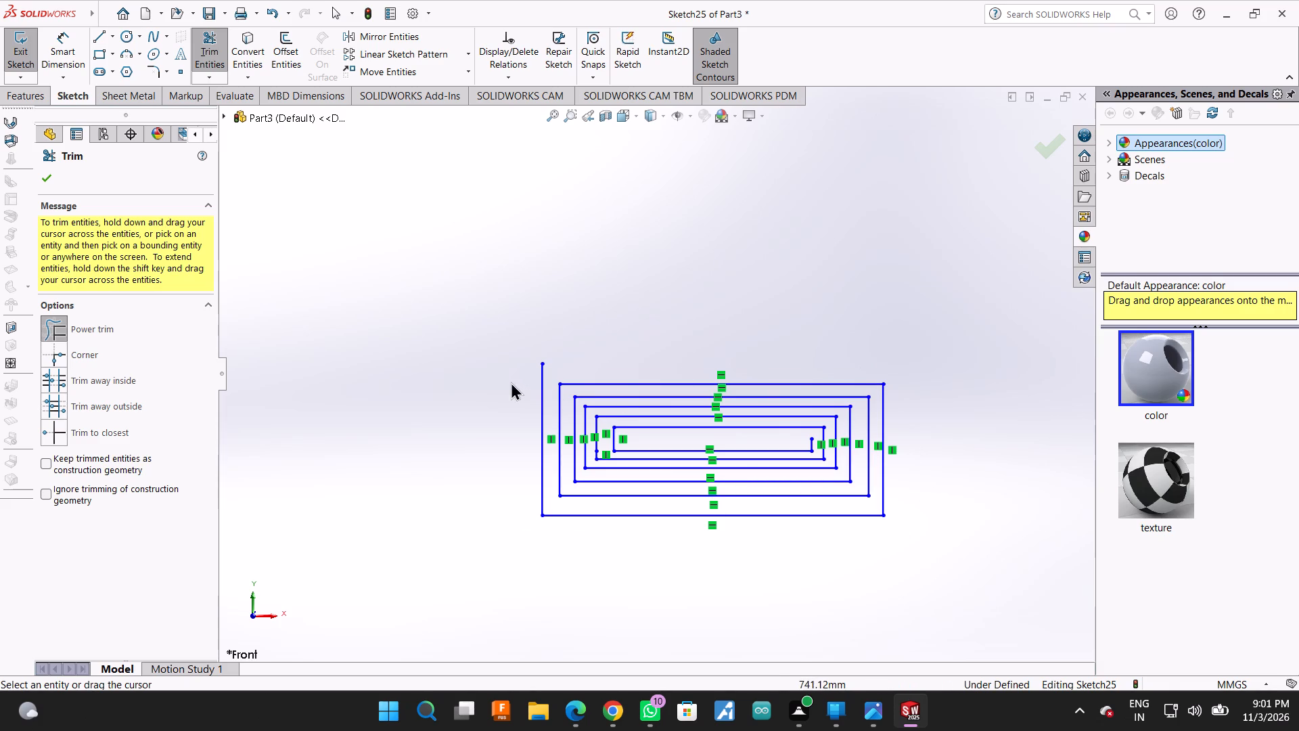
Trim away the ninth turn's left, lower, right and upper lines.
drag(514, 382, 547, 380)
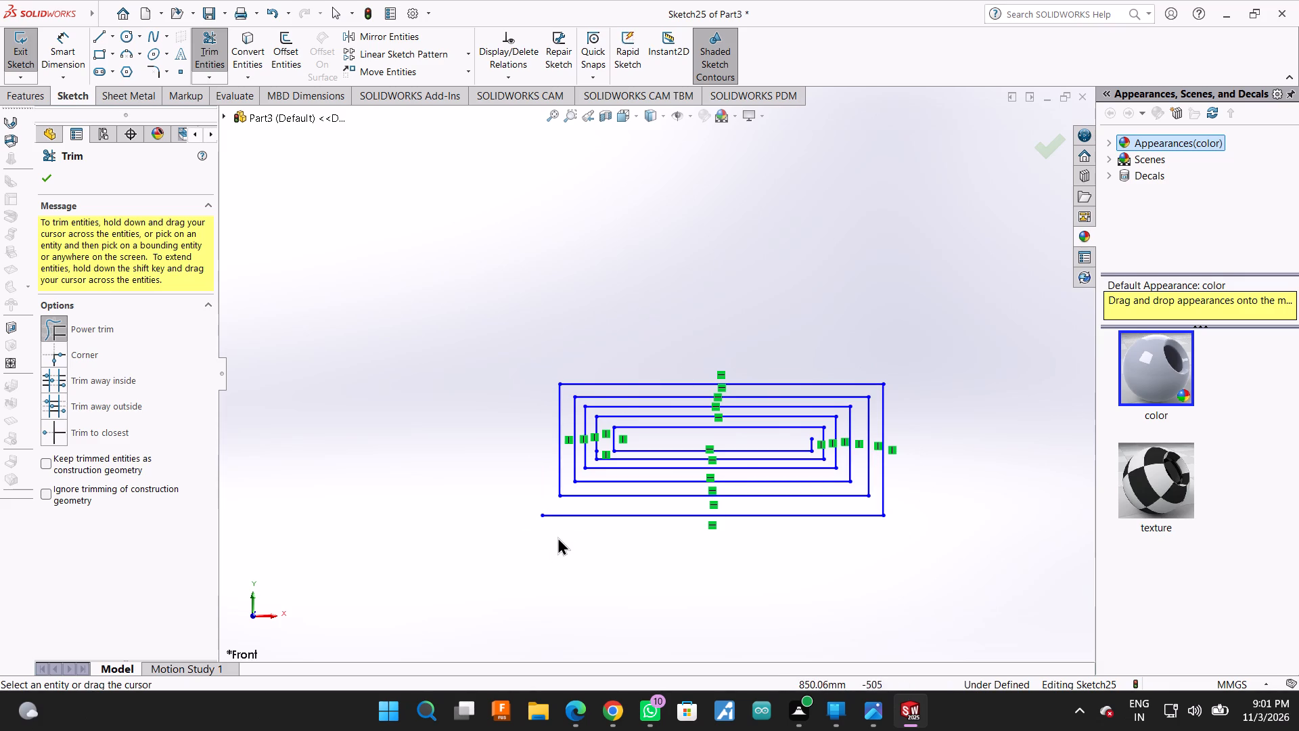
drag(557, 537, 561, 510)
drag(890, 481, 891, 485)
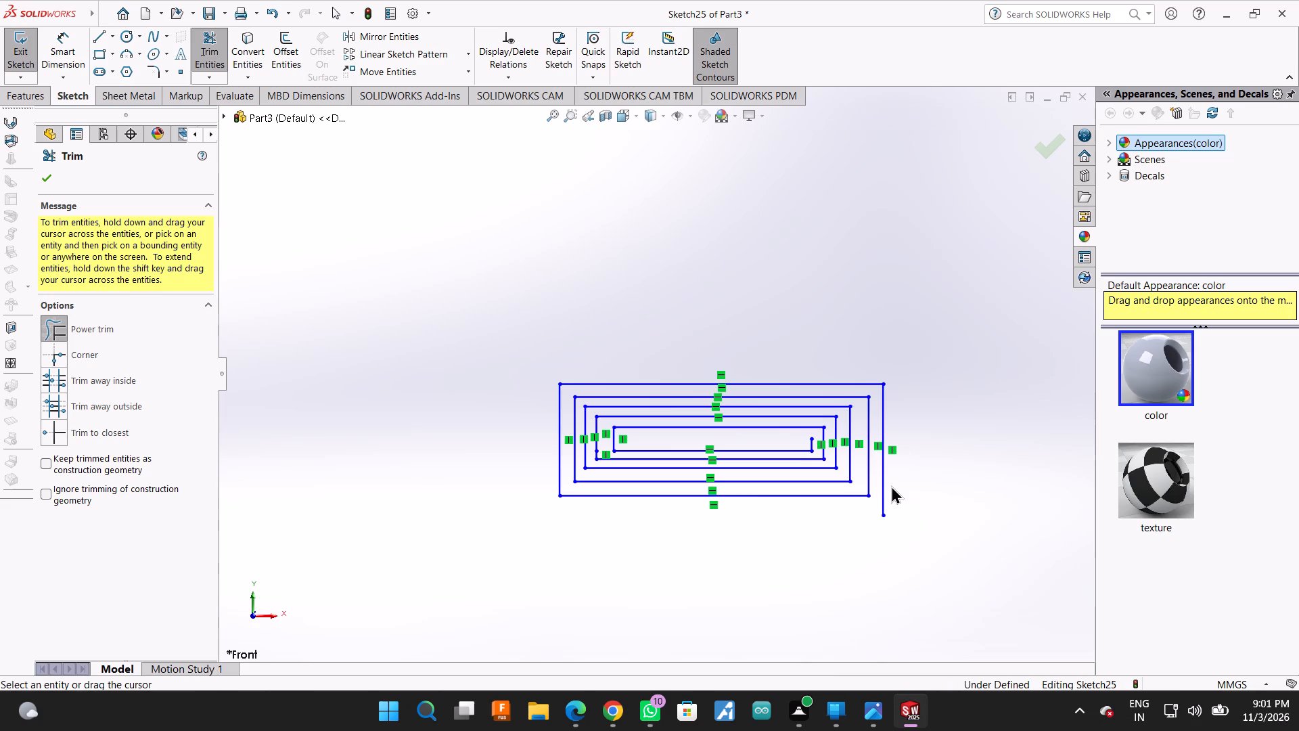
drag(891, 485, 881, 488)
drag(854, 349, 875, 386)
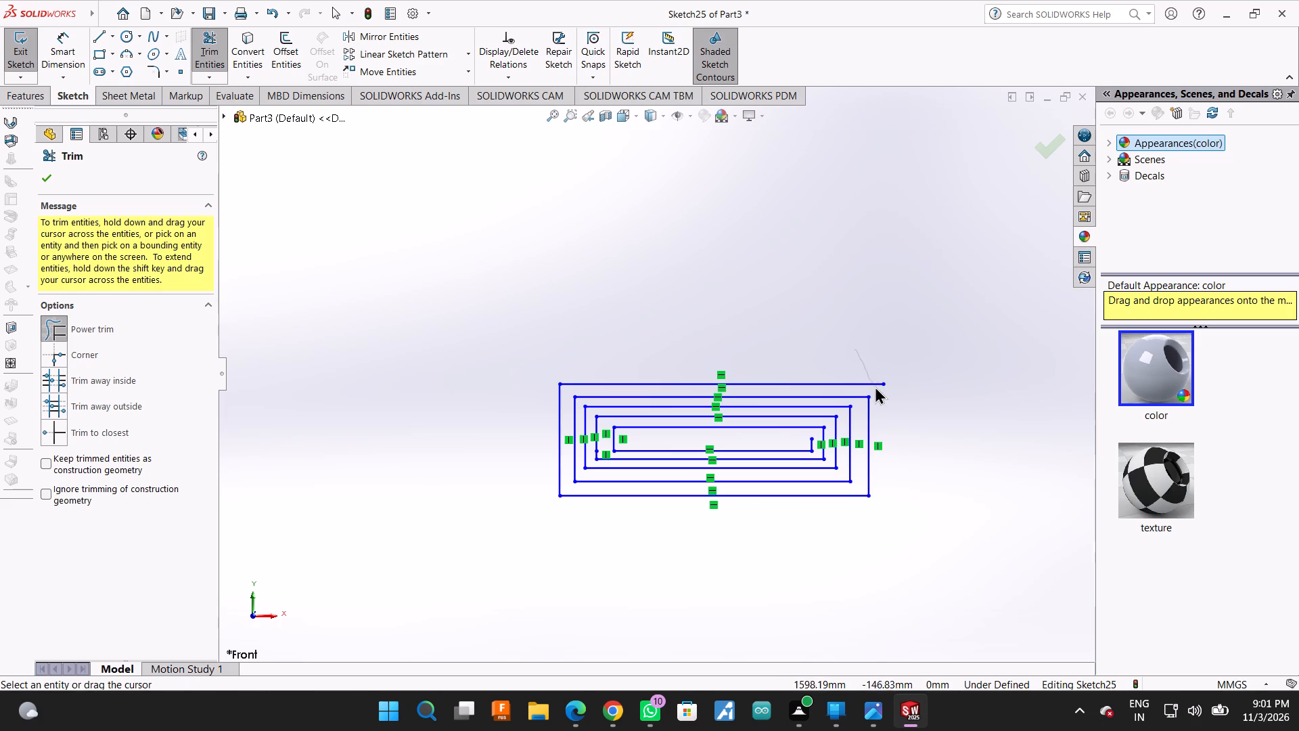
drag(875, 386, 875, 387)
Trim away the tenth turn's left, lower, right and upper lines.
drag(530, 415, 562, 418)
drag(562, 510, 559, 493)
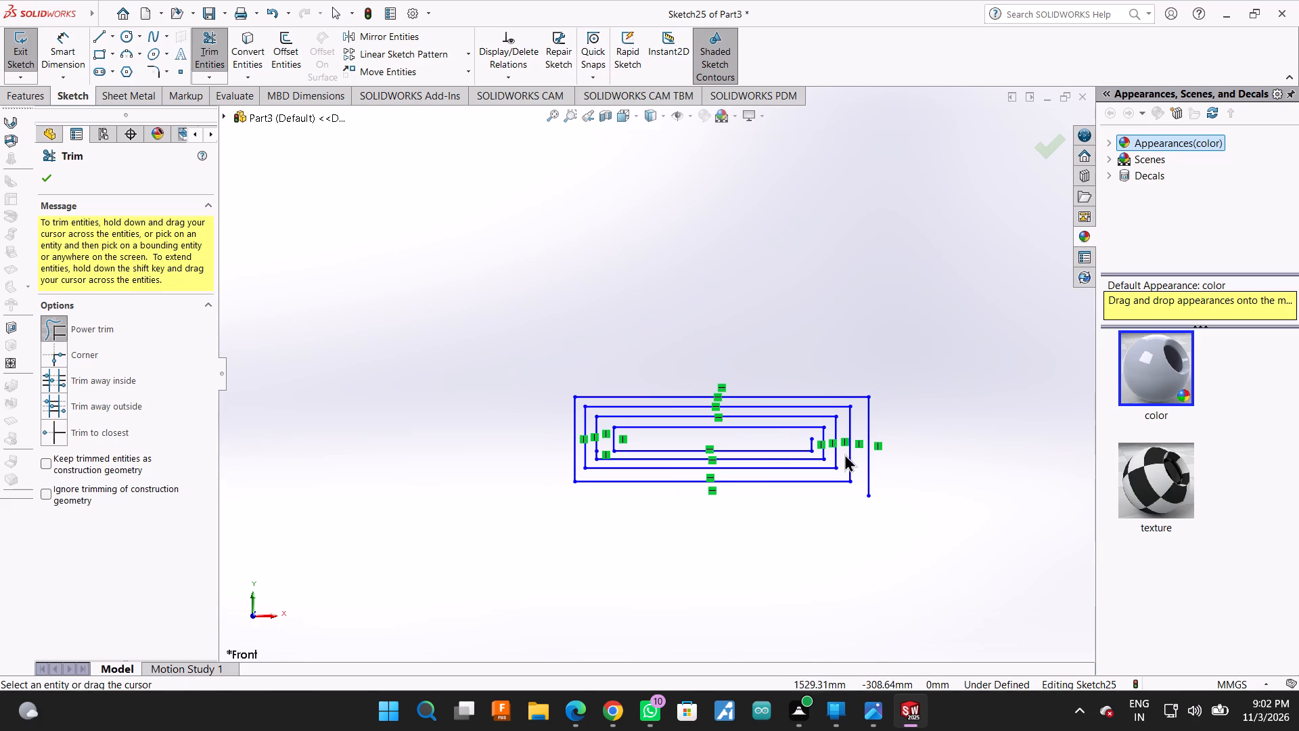
drag(894, 461, 865, 472)
drag(820, 345, 858, 393)
drag(858, 393, 865, 410)
Trim away the eleventh turn's left, lower, right and upper lines.
scroll(564, 457, down, 3)
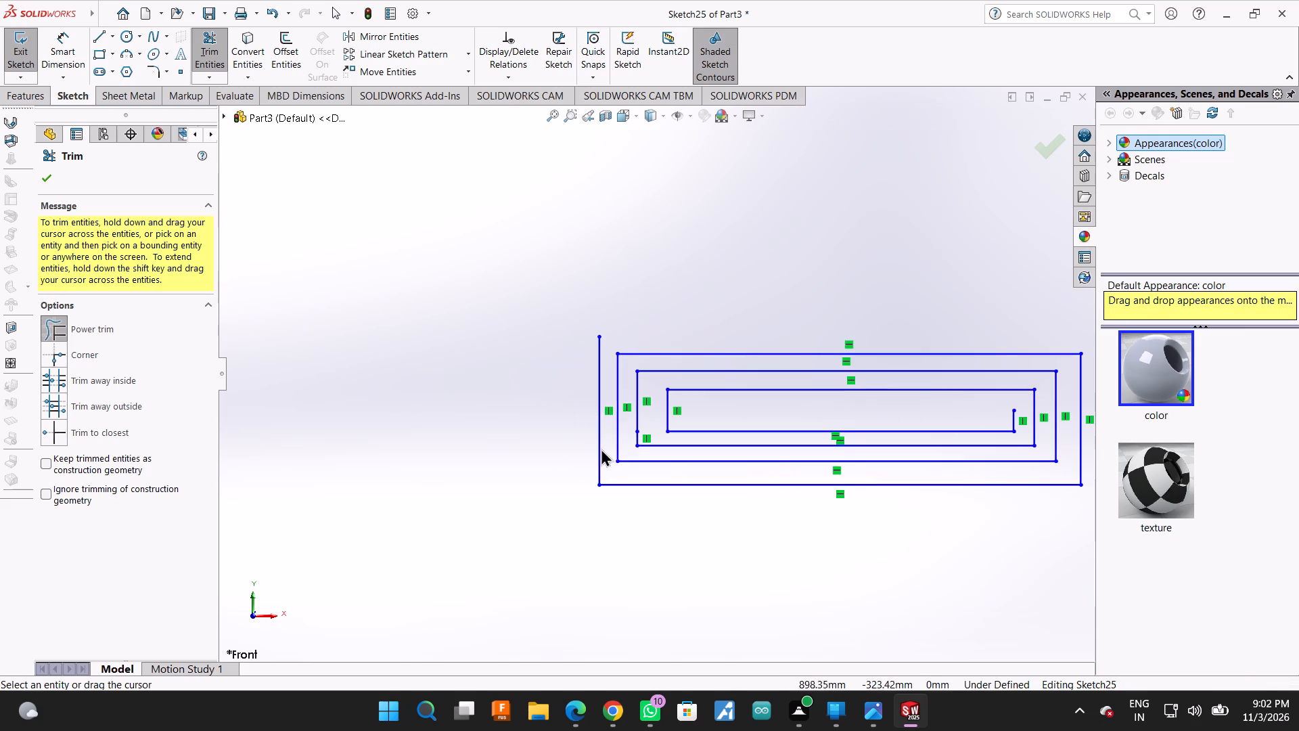
drag(582, 449, 601, 451)
drag(610, 525, 614, 497)
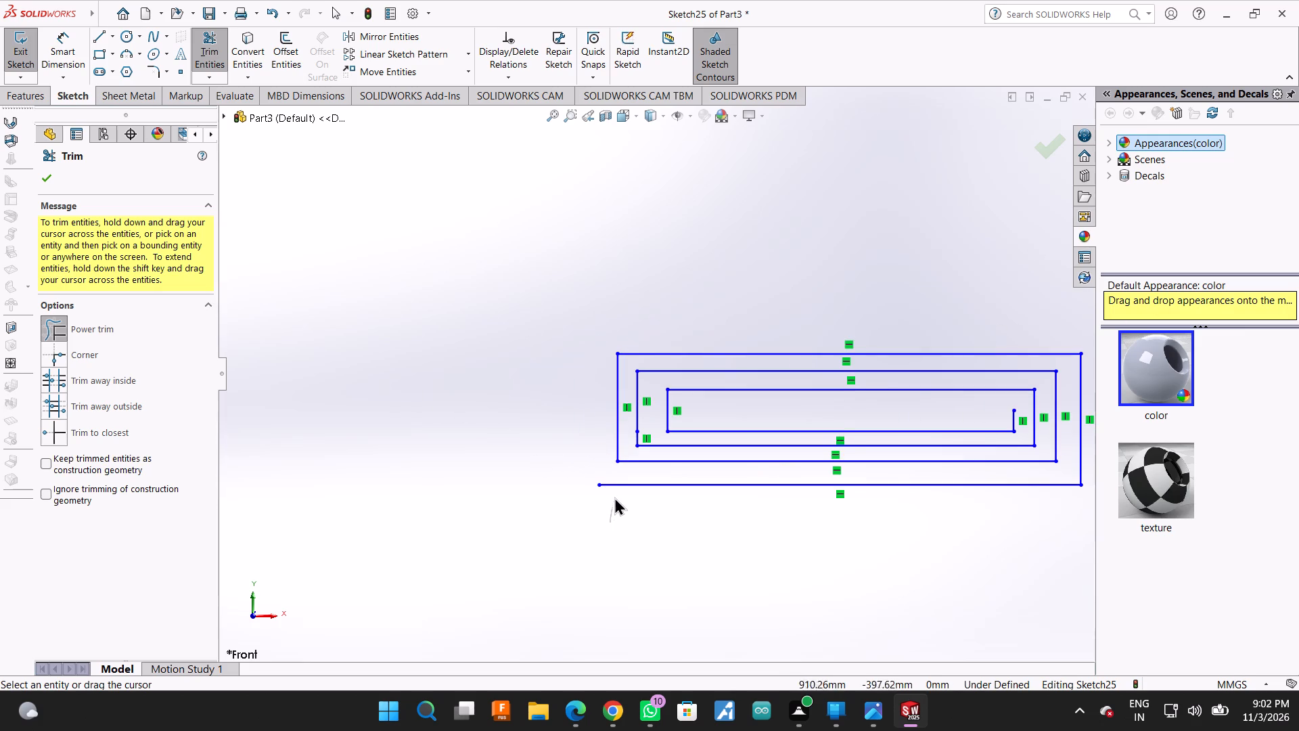
drag(614, 497, 617, 483)
scroll(861, 528, up, 1)
scroll(1002, 460, down, 1)
drag(1032, 347, 1028, 348)
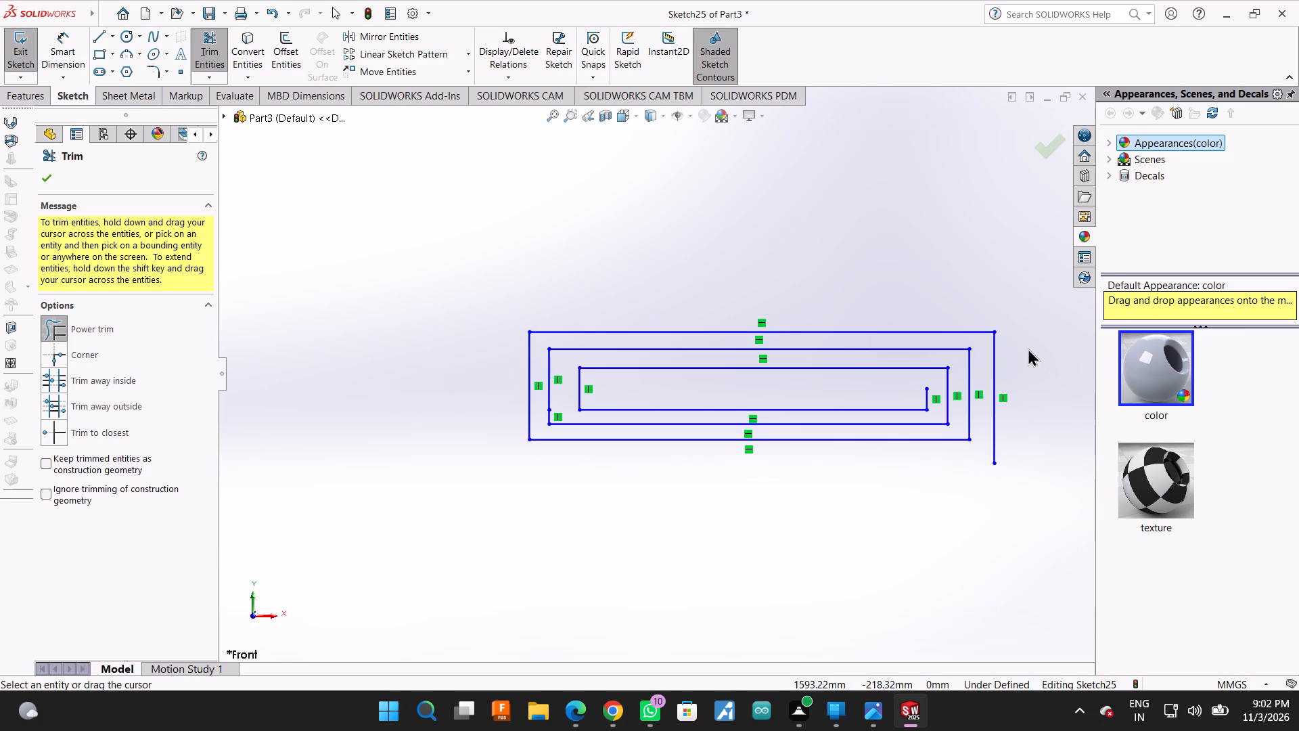
drag(1028, 348, 984, 387)
drag(962, 301, 976, 346)
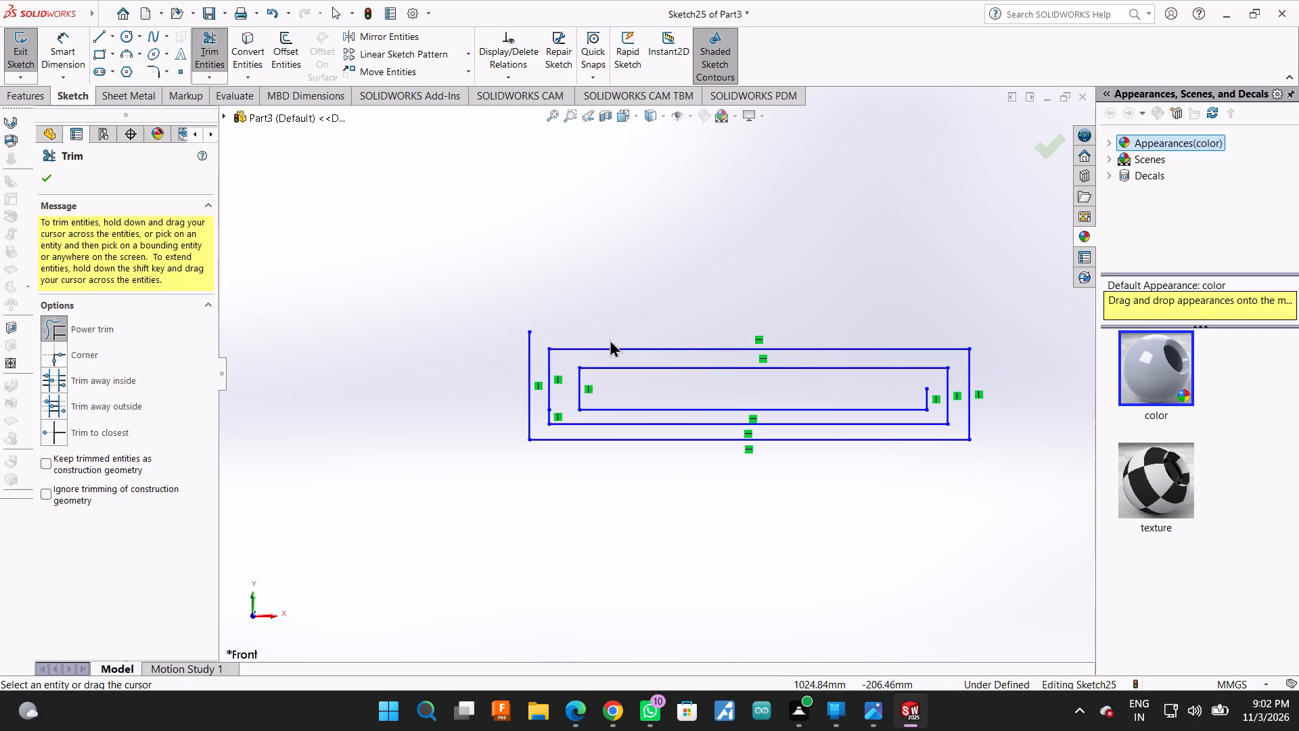
Trim away the twelfth turn's left, lower, right and upper lines.
drag(465, 346, 541, 331)
drag(574, 477, 581, 446)
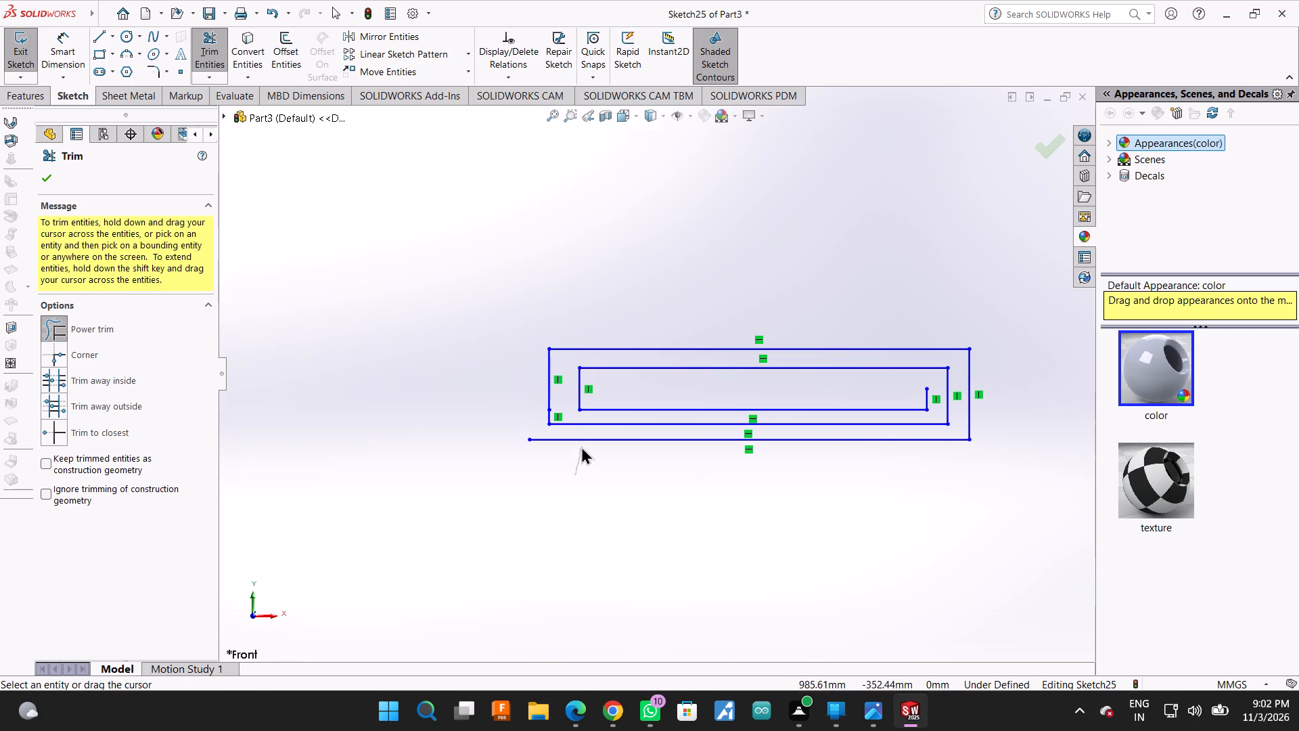
drag(581, 446, 584, 435)
drag(992, 377, 985, 379)
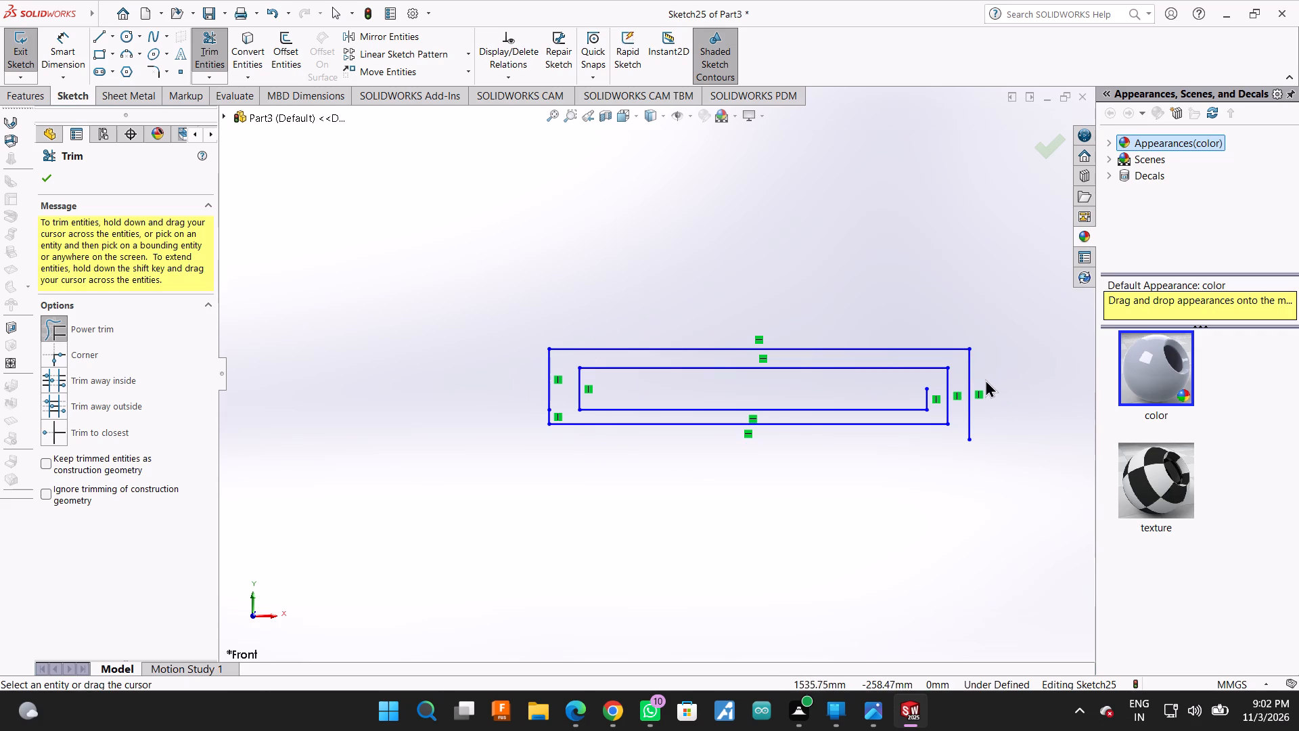
drag(985, 379, 969, 389)
drag(951, 325, 955, 366)
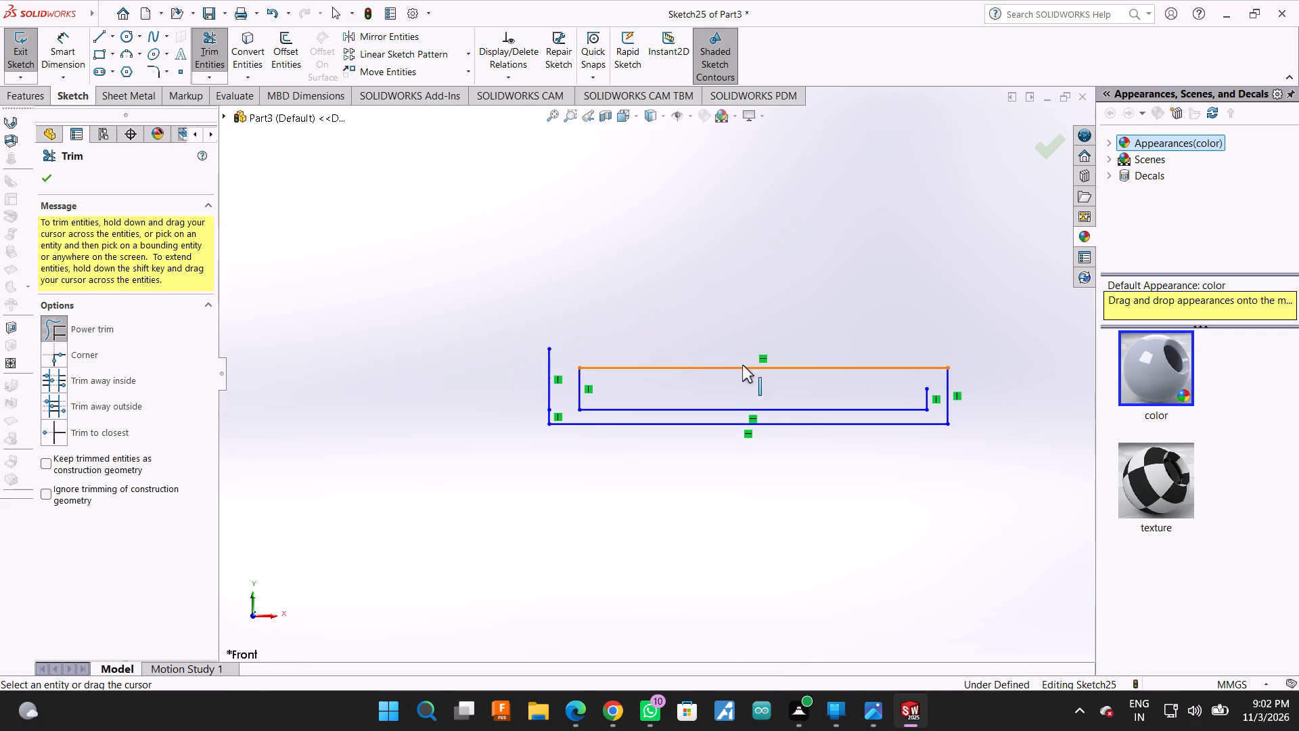
Trim away the thirteenth turn's lines, including both segments of its left side.
drag(530, 361, 555, 367)
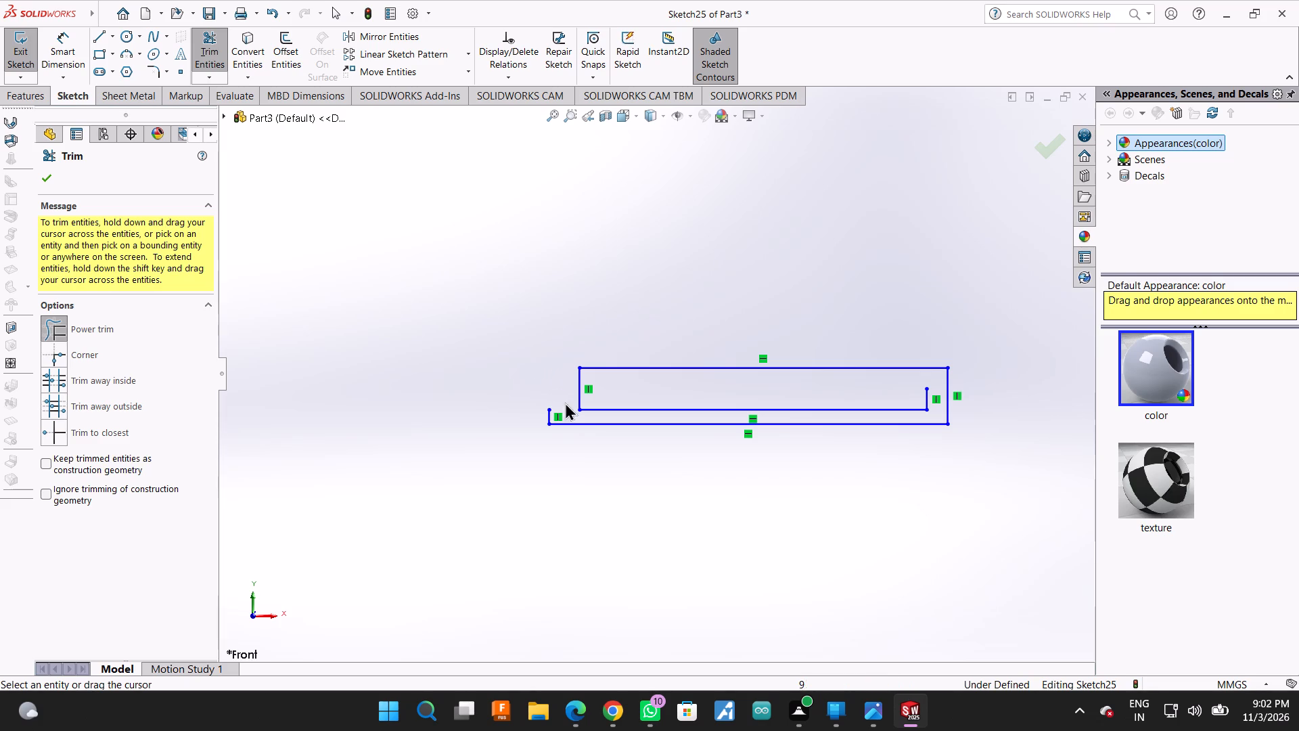
drag(574, 444, 583, 416)
drag(524, 422, 553, 416)
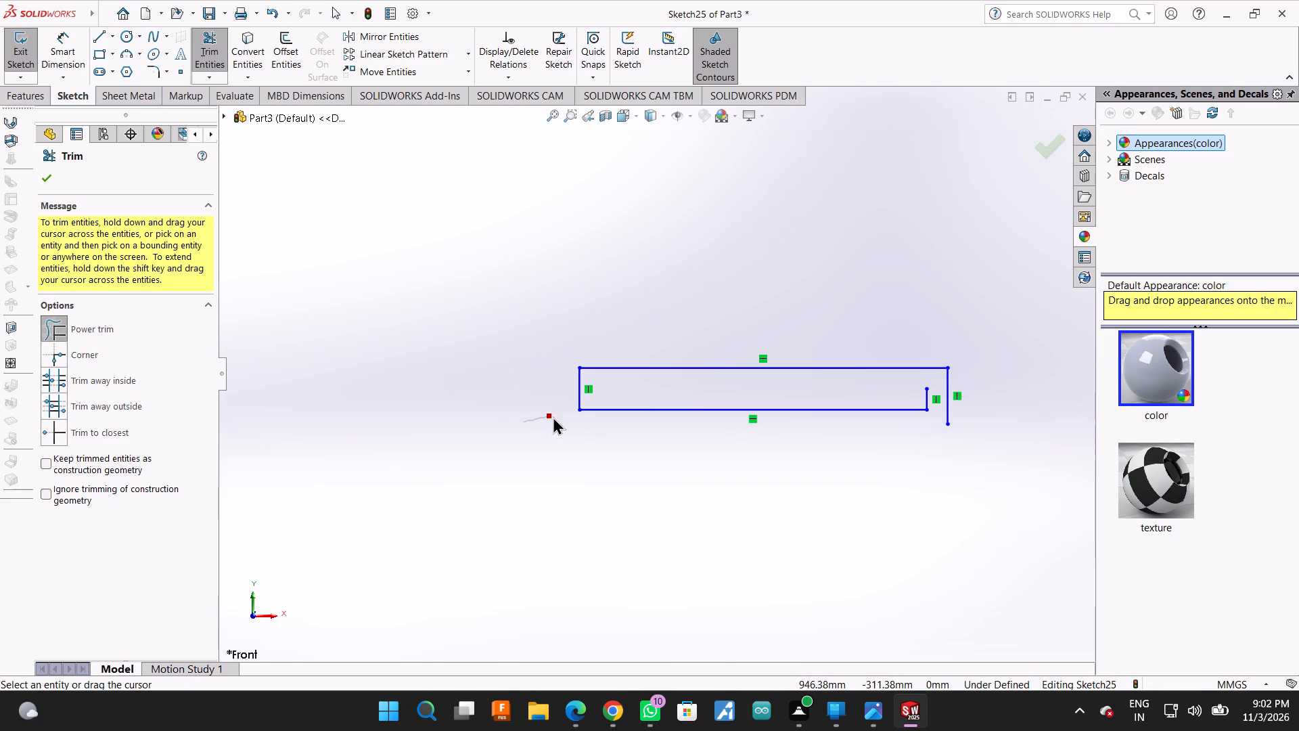
drag(553, 416, 553, 416)
drag(967, 399, 944, 411)
drag(944, 411, 942, 403)
drag(920, 345, 927, 374)
Trim away the spiral's last left, lower and short inner end lines, and finish trimming.
drag(424, 378, 506, 381)
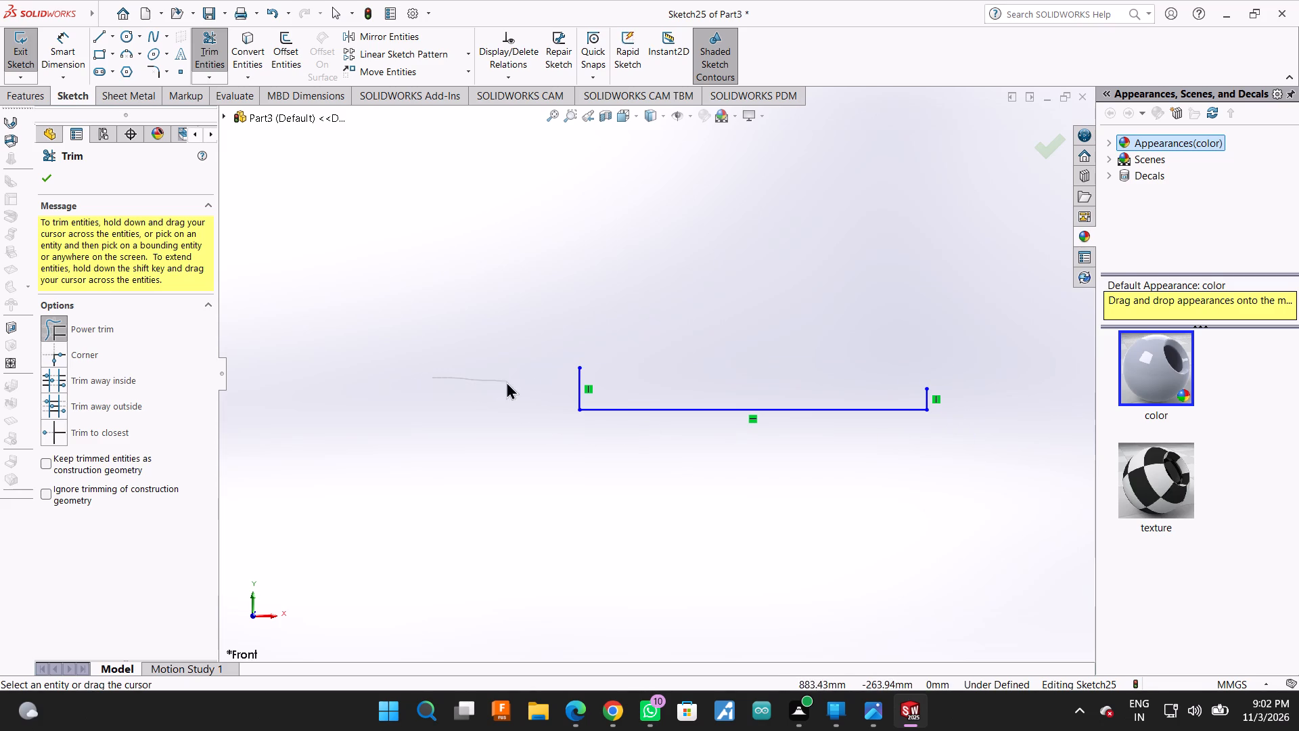
drag(506, 381, 616, 387)
drag(669, 440, 674, 396)
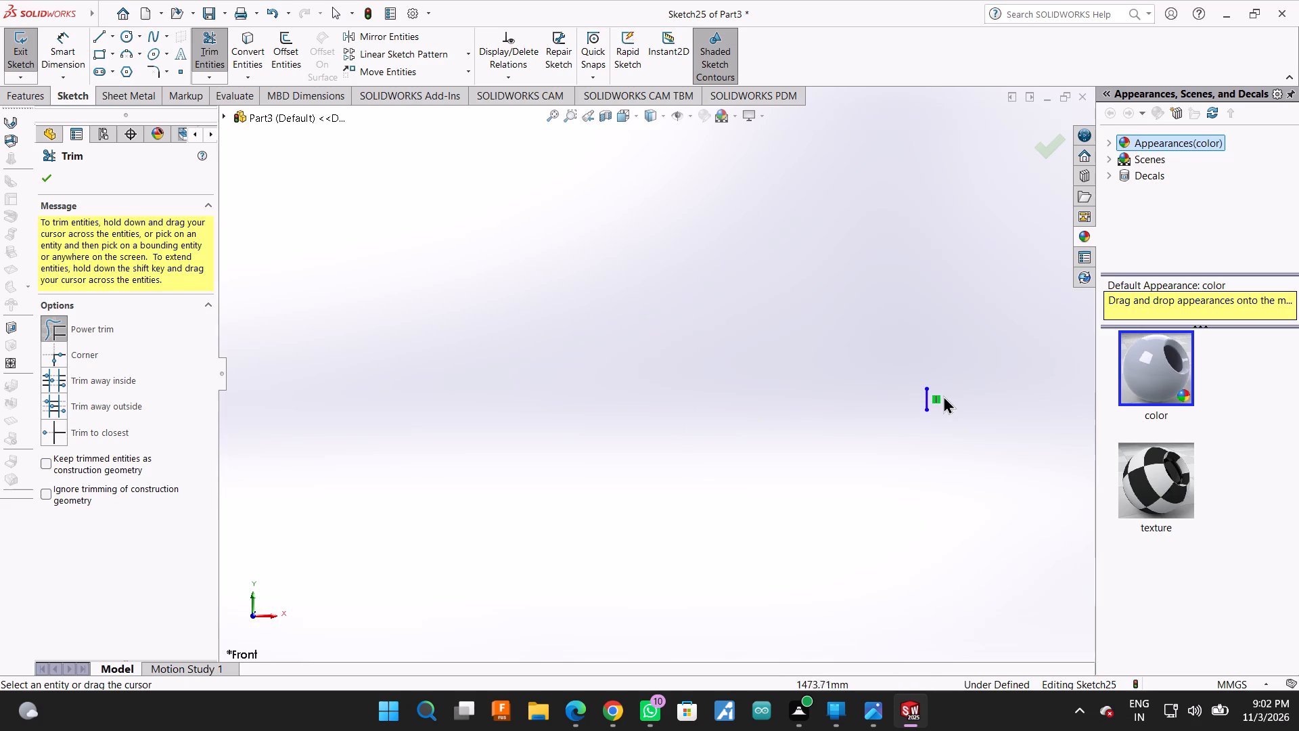
drag(944, 390, 917, 403)
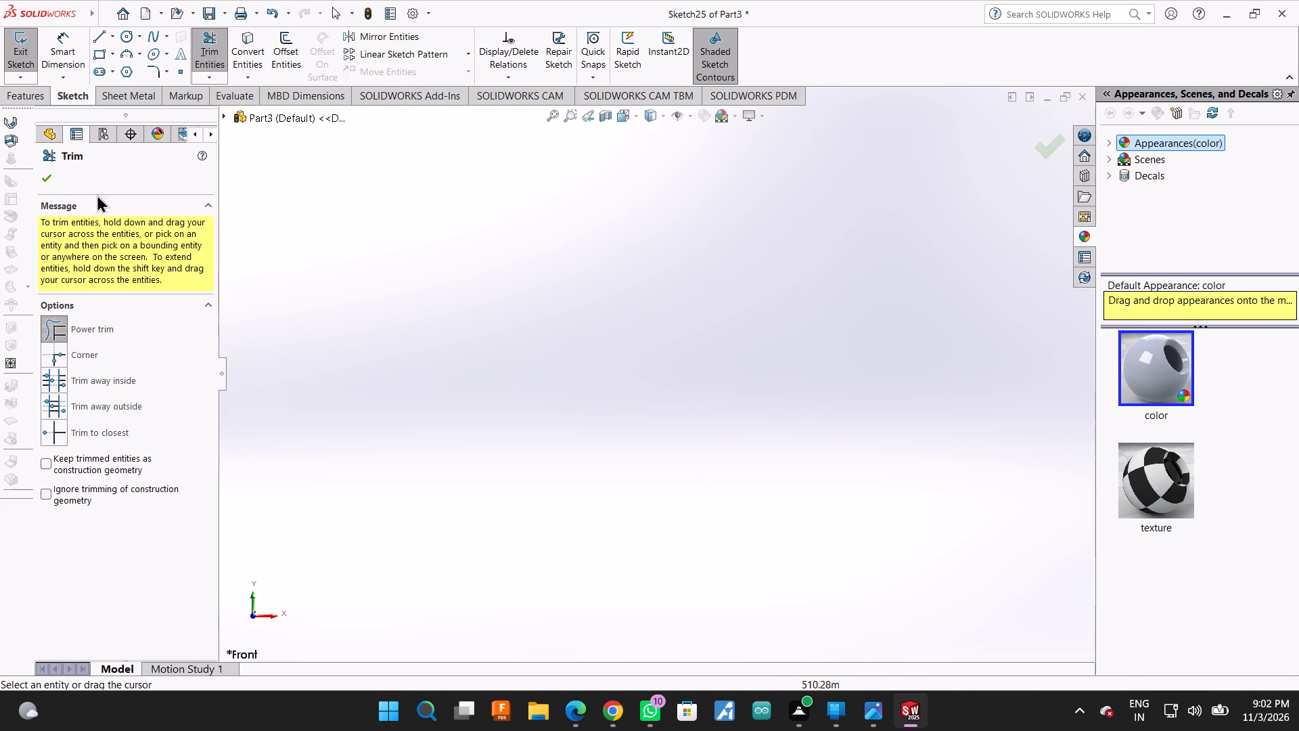
click(45, 187)
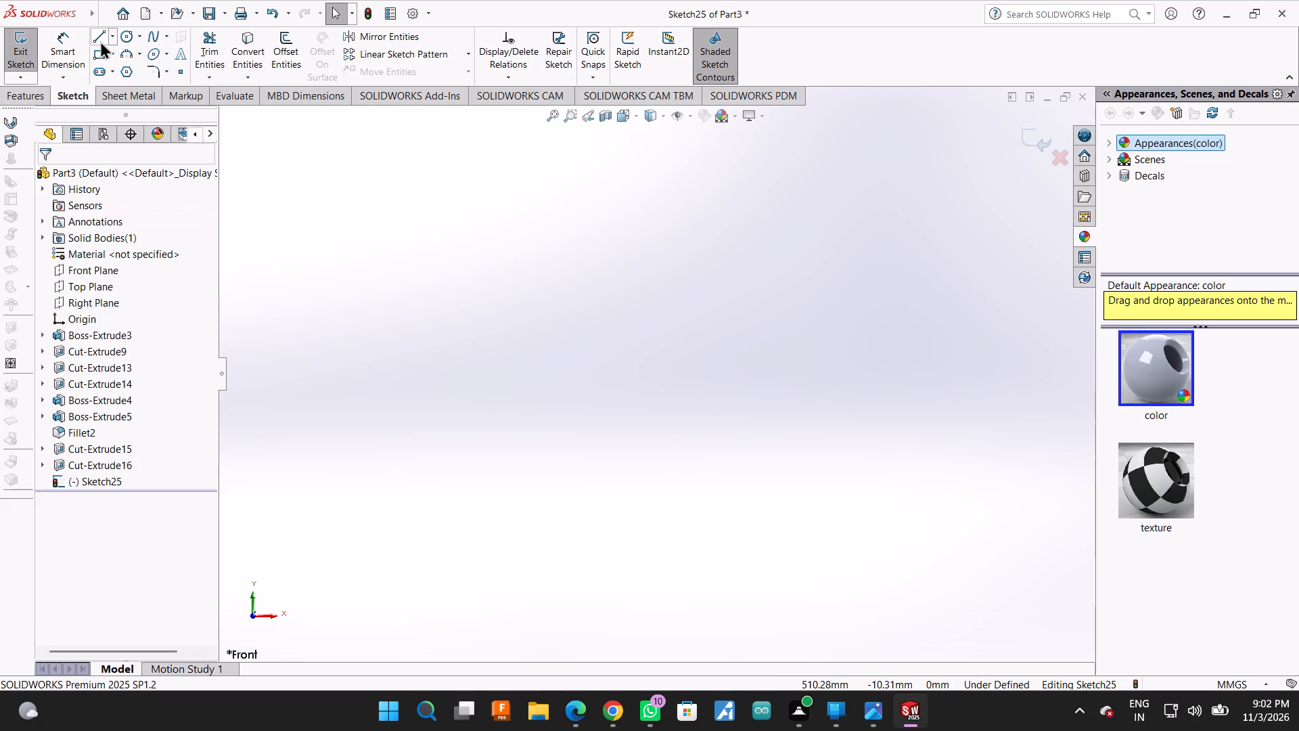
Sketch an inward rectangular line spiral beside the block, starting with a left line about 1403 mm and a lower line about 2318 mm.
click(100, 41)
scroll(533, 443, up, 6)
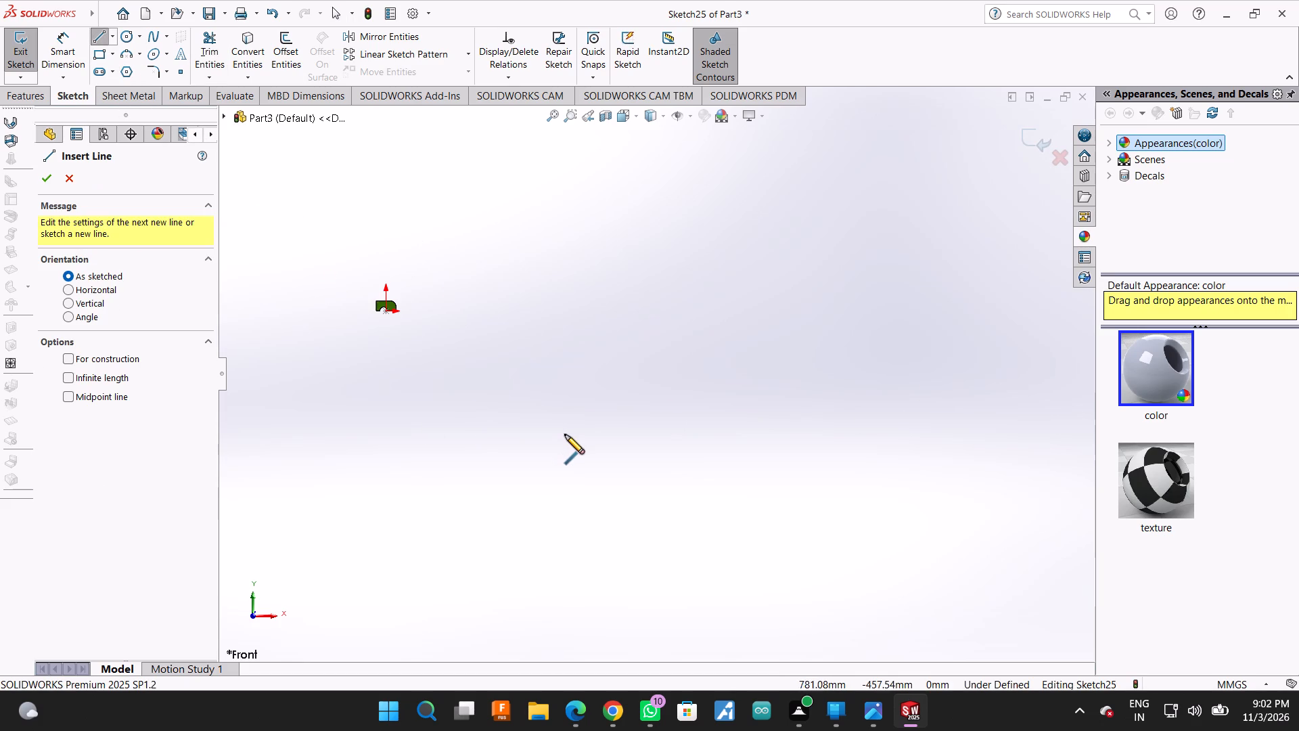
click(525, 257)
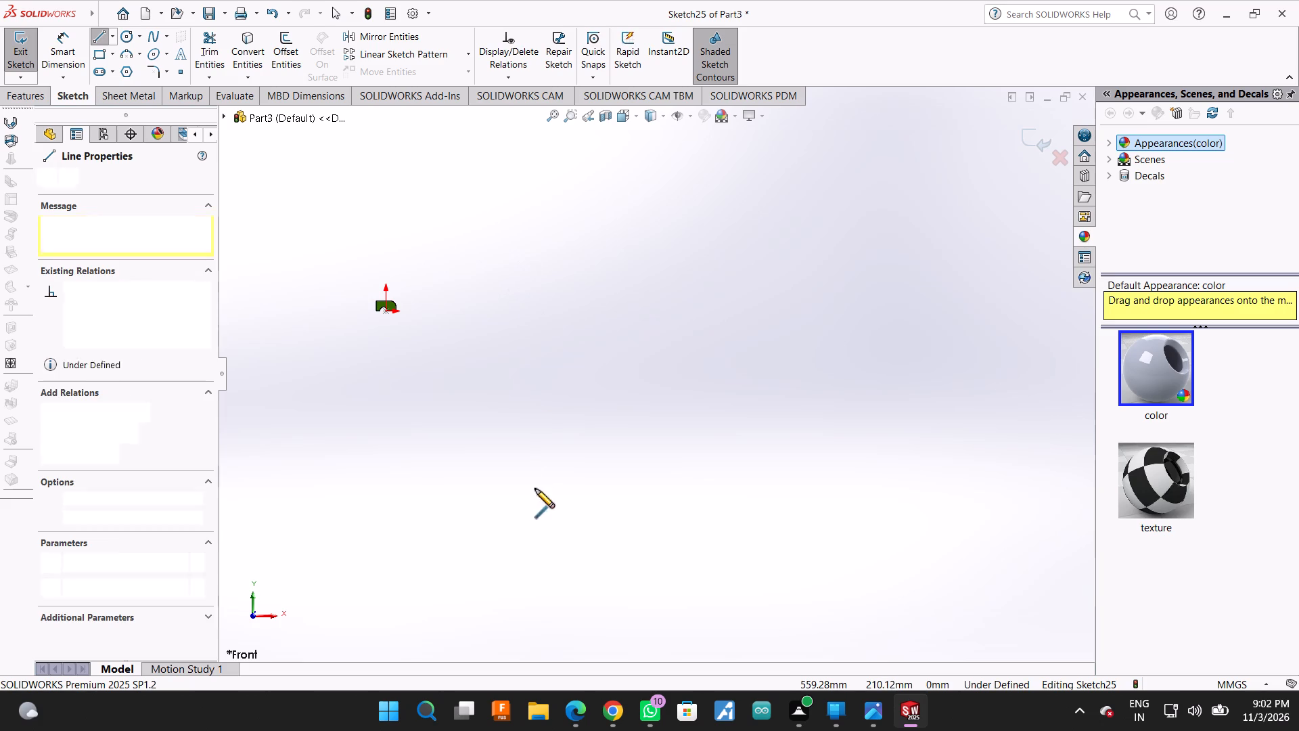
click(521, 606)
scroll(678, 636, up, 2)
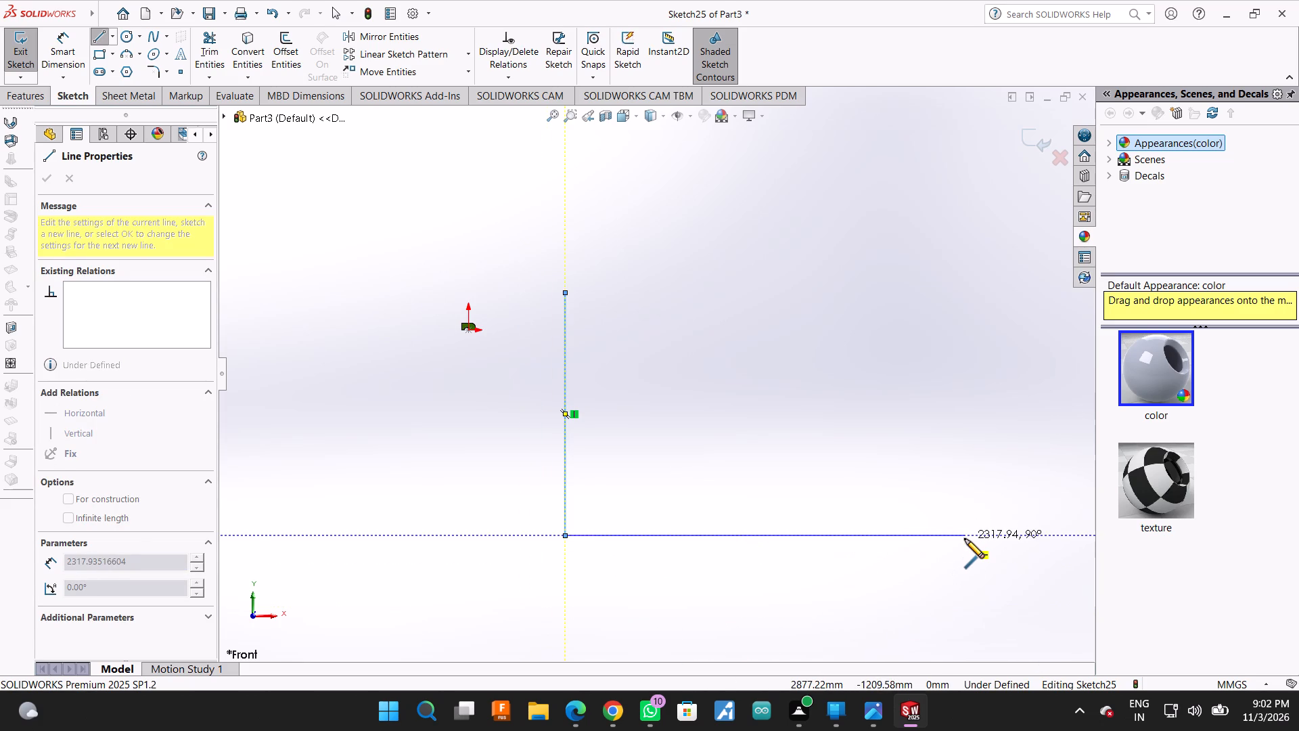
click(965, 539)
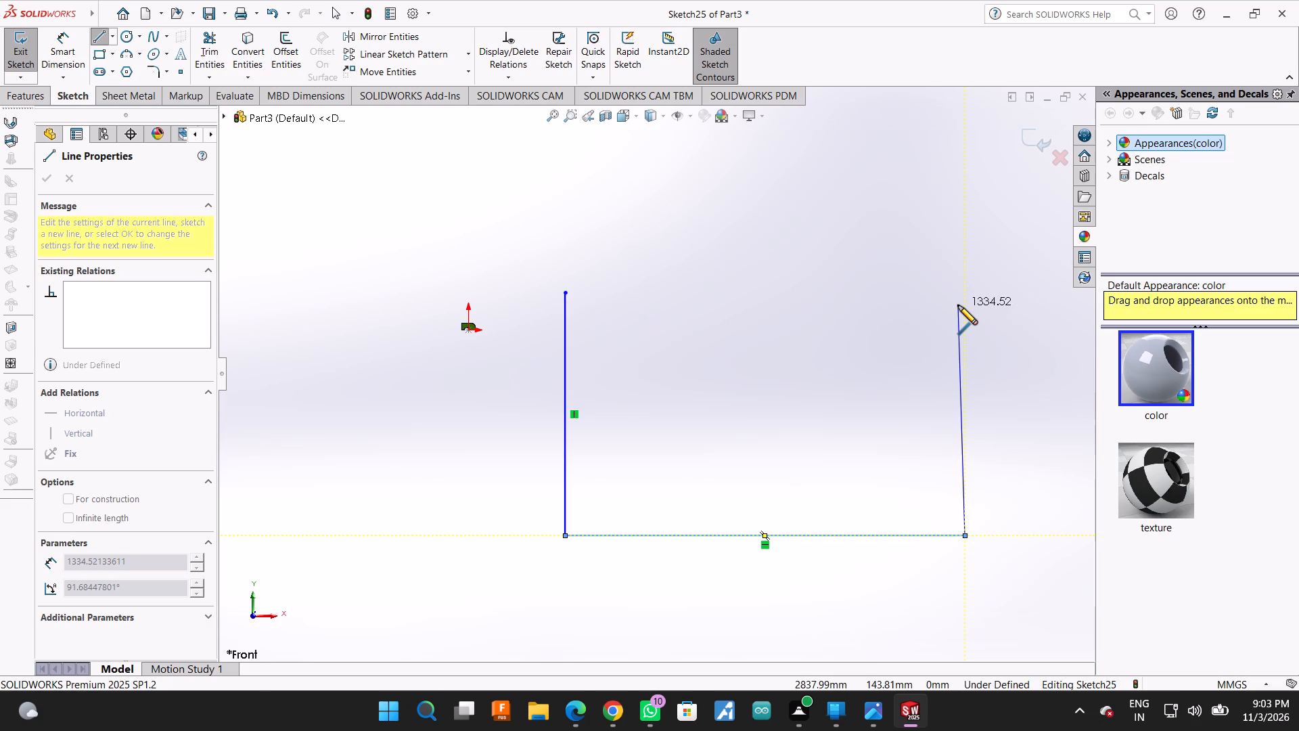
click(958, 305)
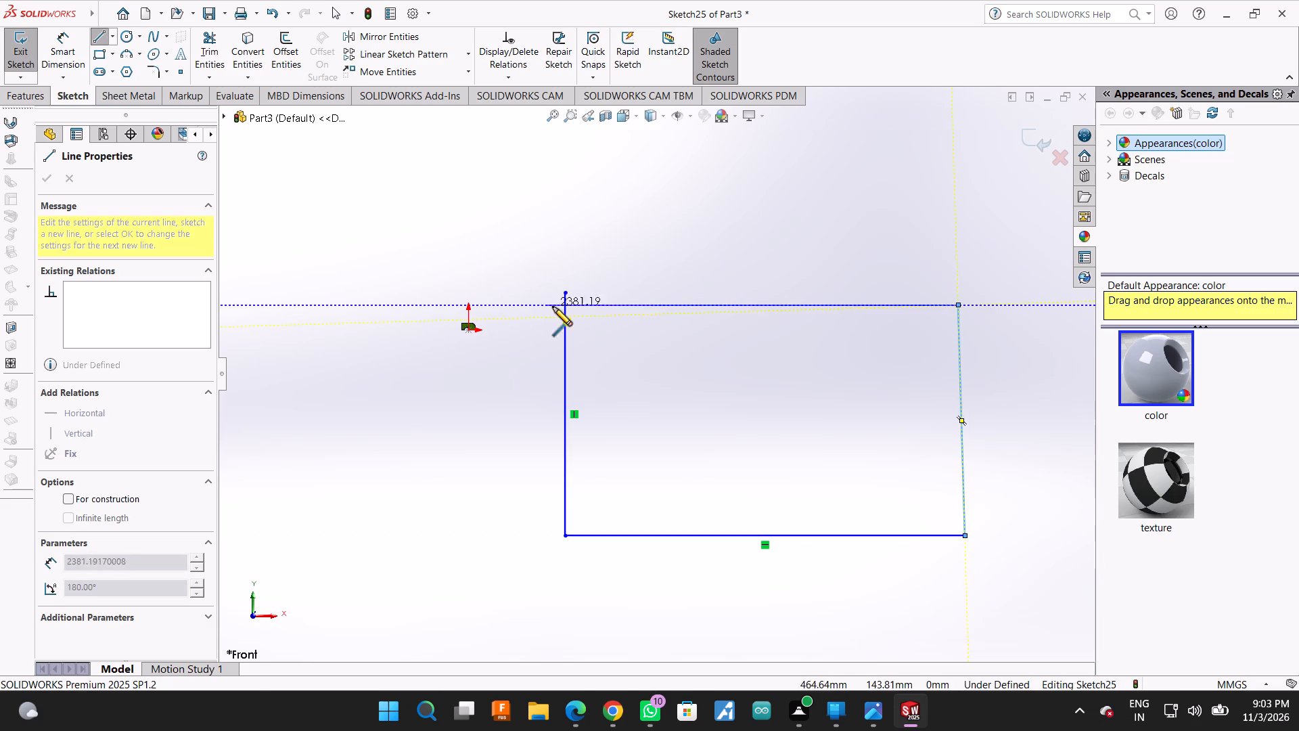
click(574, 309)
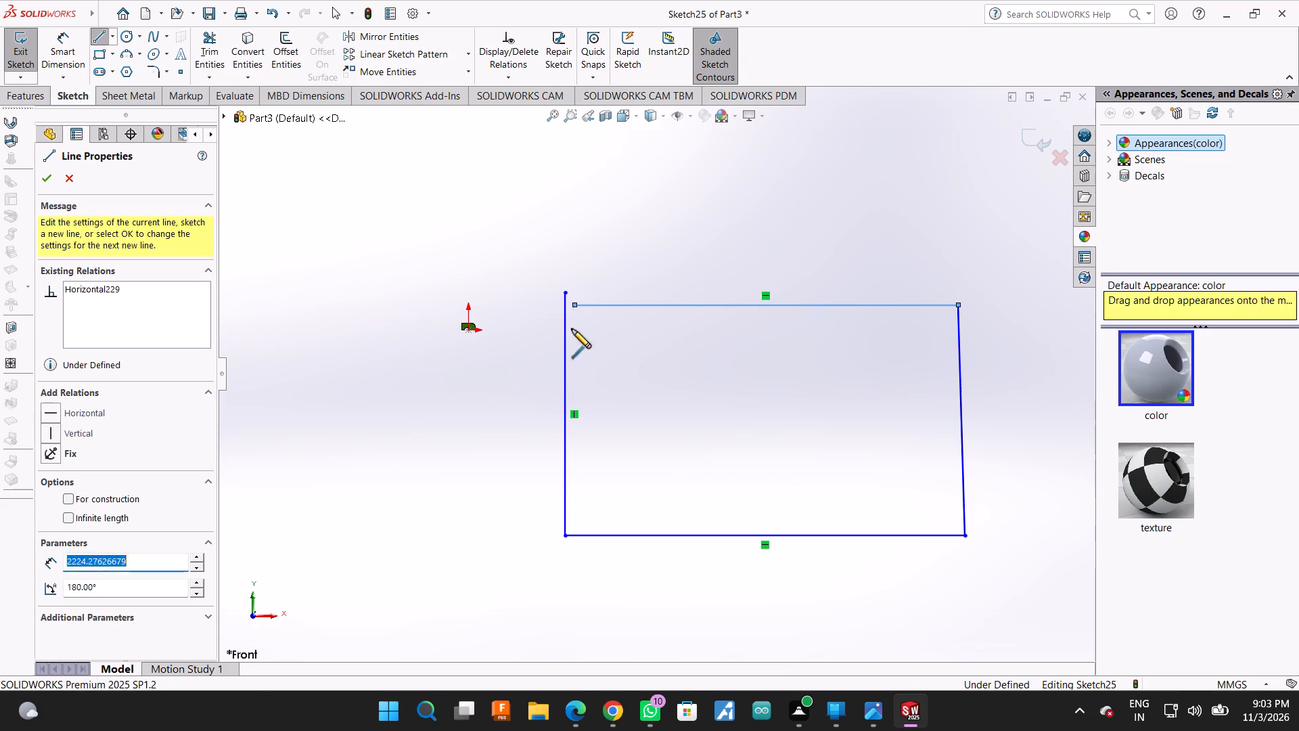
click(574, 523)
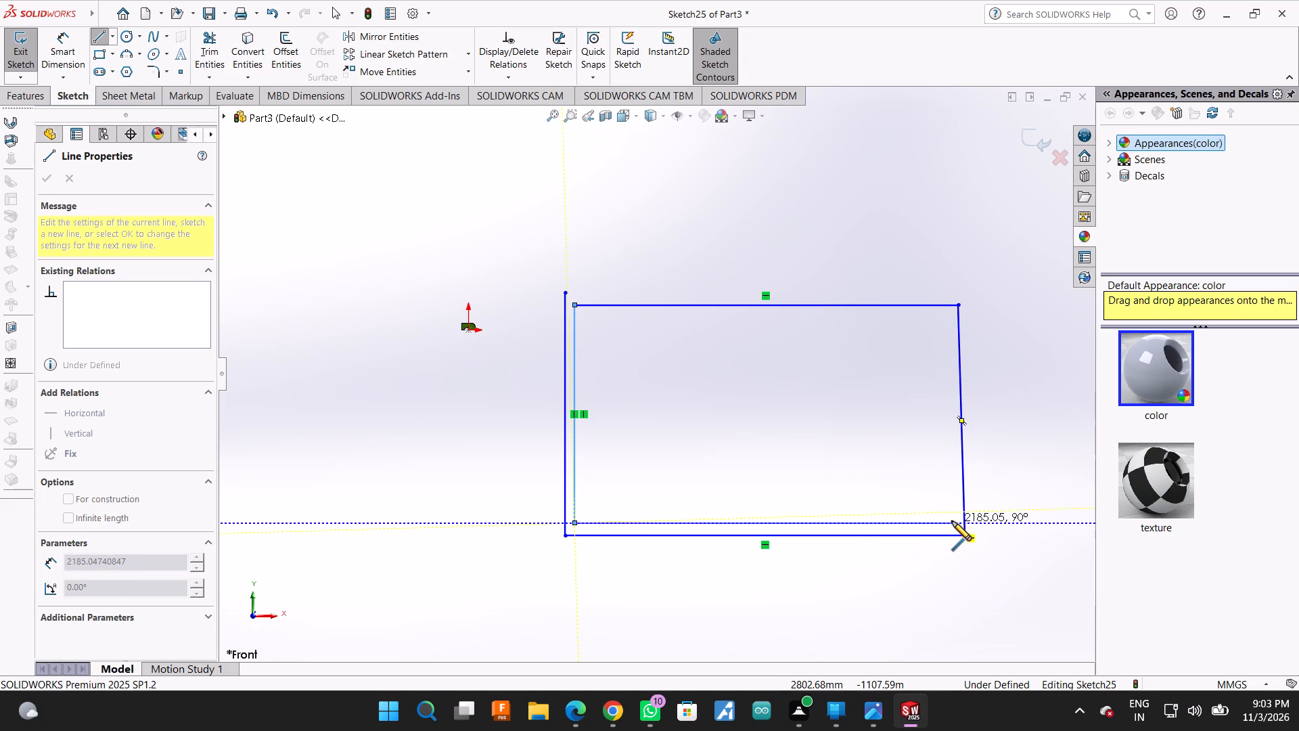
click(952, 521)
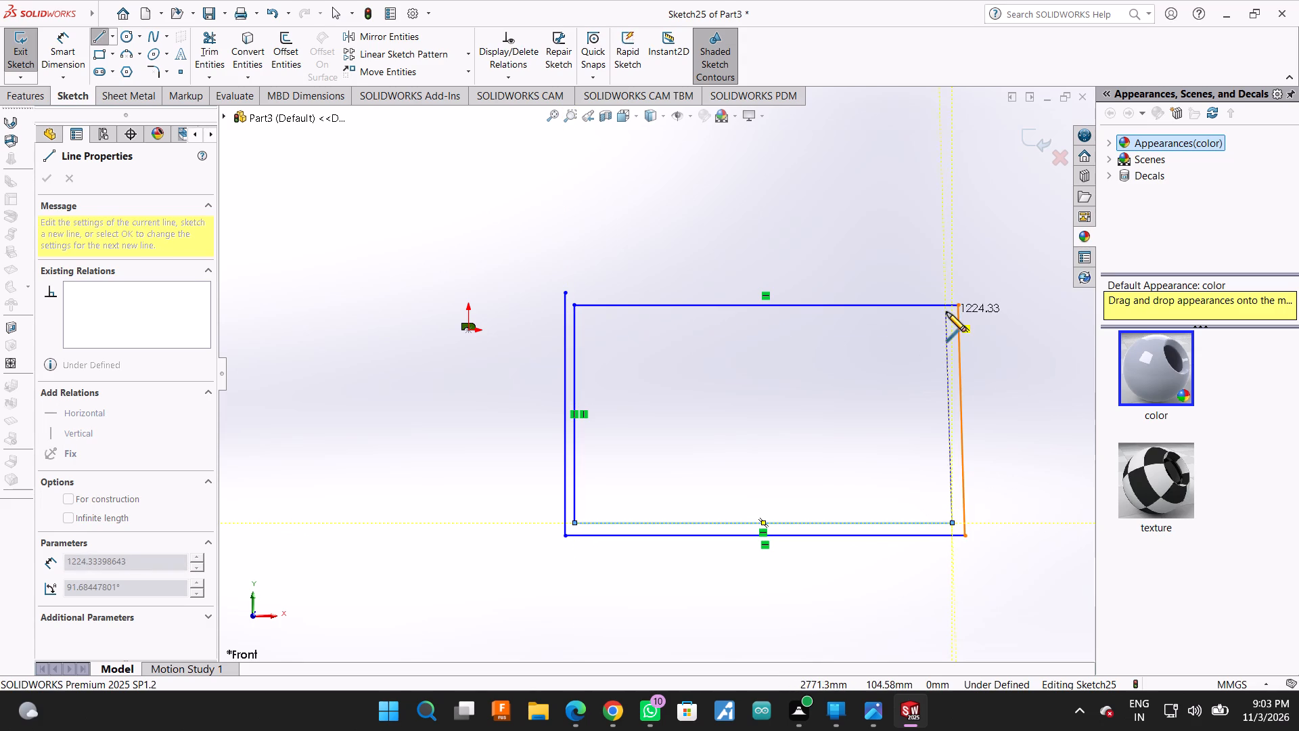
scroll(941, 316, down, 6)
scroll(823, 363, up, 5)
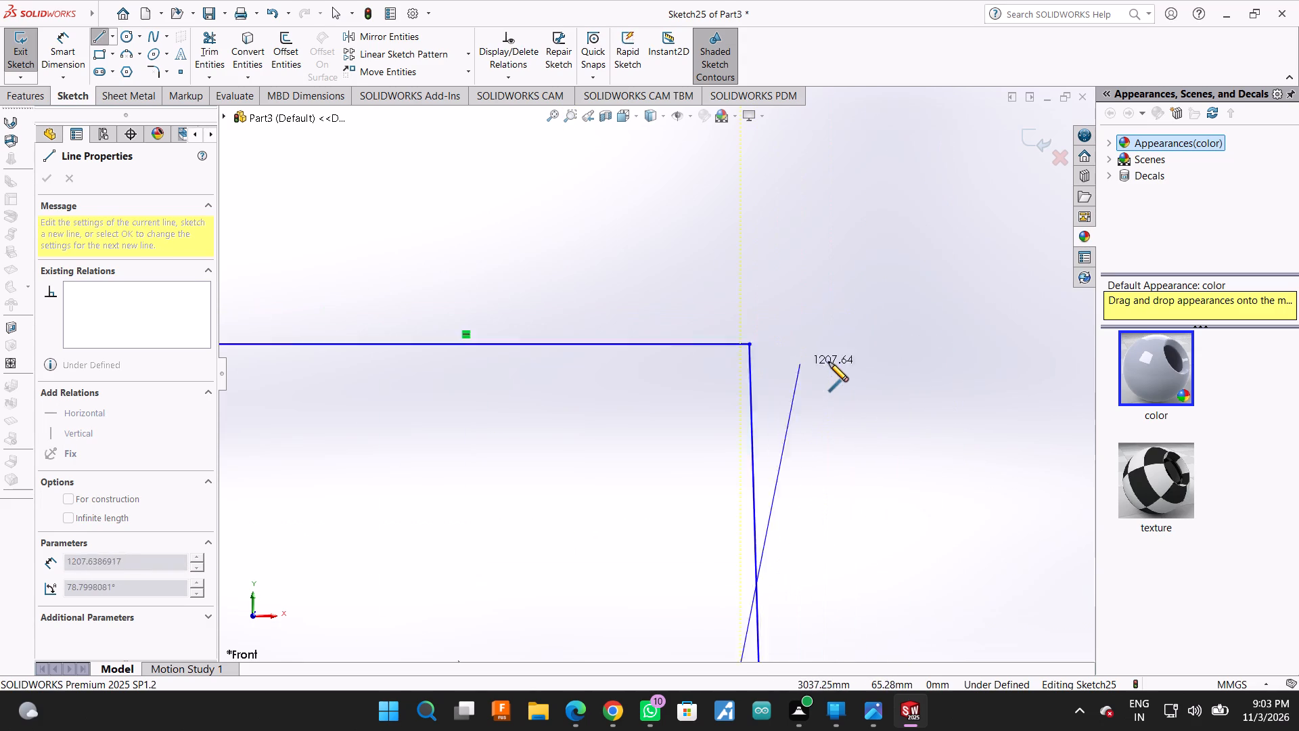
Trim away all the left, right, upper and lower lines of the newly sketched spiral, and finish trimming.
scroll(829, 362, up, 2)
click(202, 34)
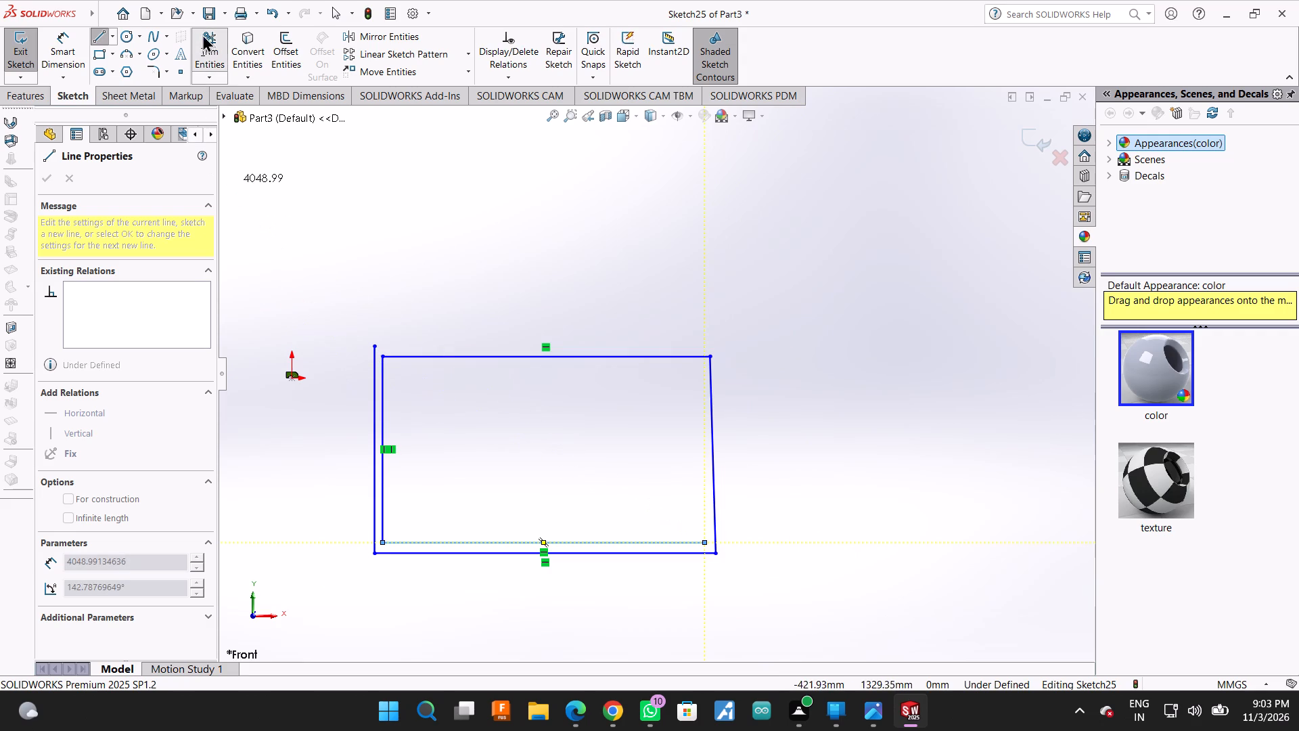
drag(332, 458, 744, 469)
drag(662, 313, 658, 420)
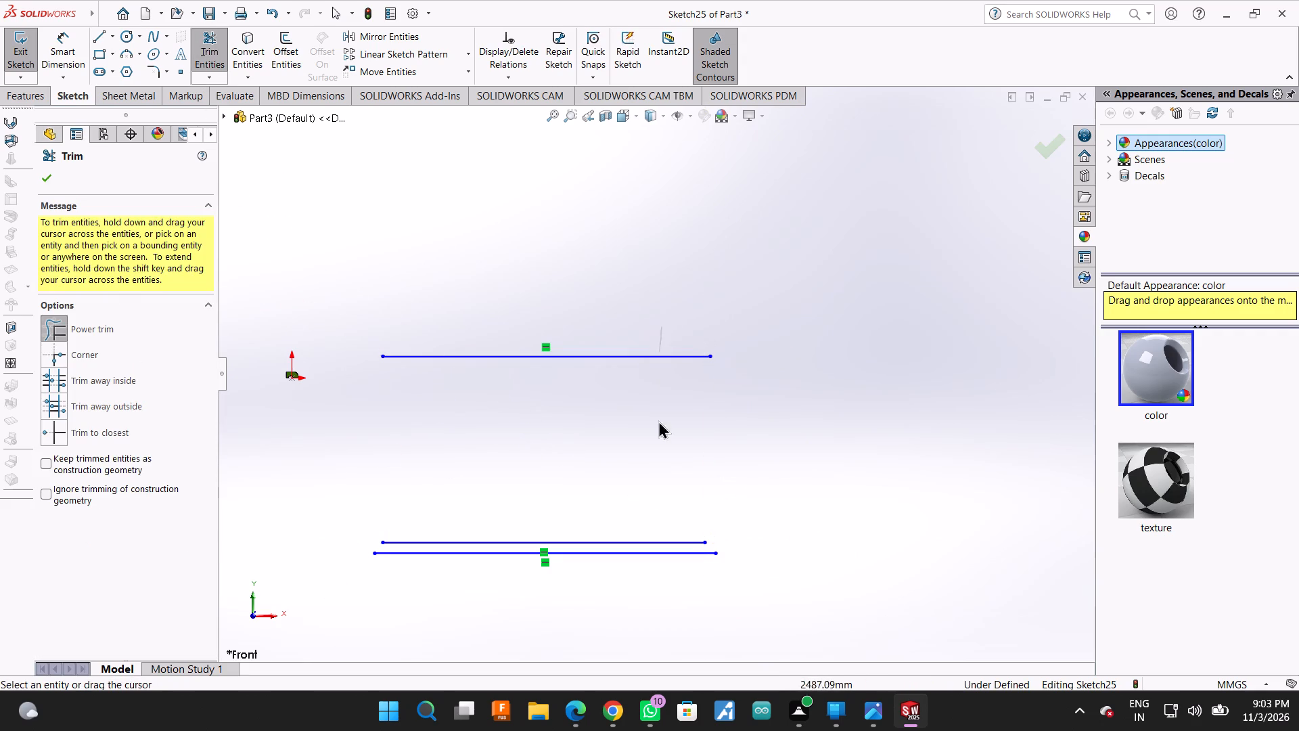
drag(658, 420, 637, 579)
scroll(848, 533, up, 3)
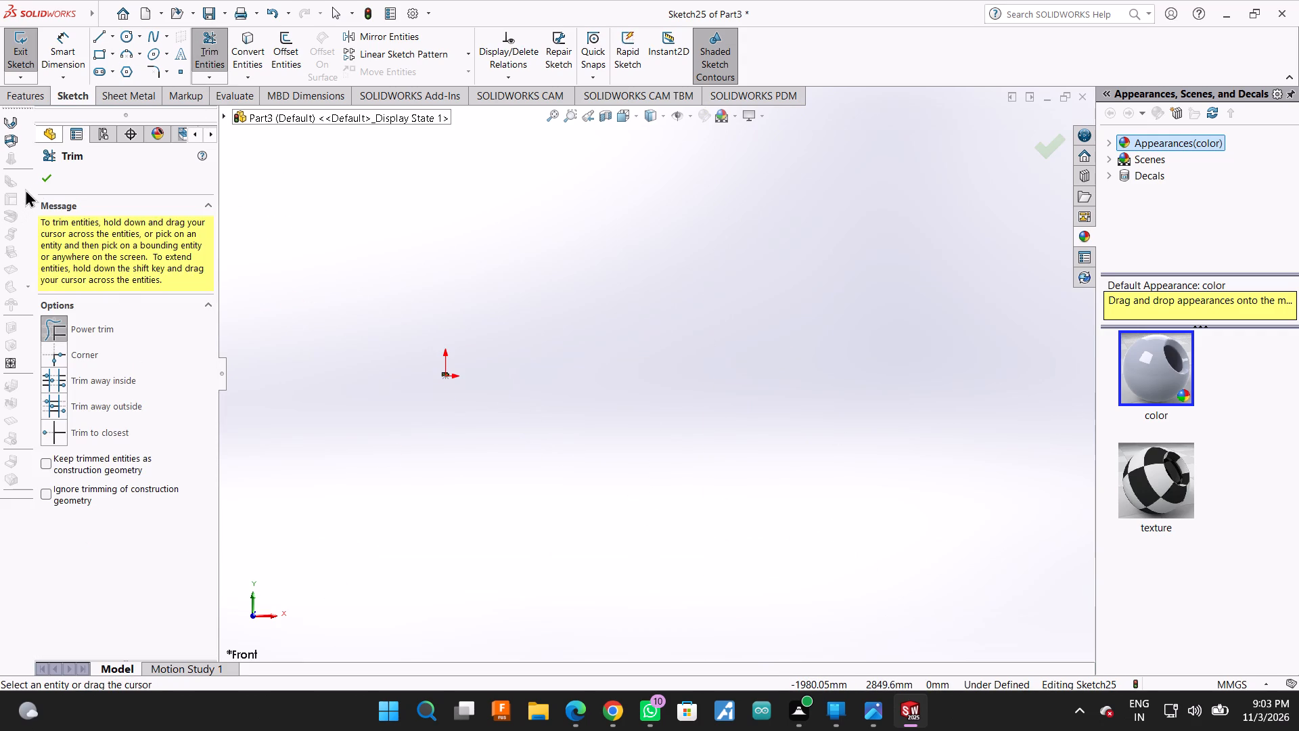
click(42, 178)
Sketch a new rectangular spiral's outer turn beside the block: left, lower and right lines, and an upper line about 2236 mm long.
click(95, 42)
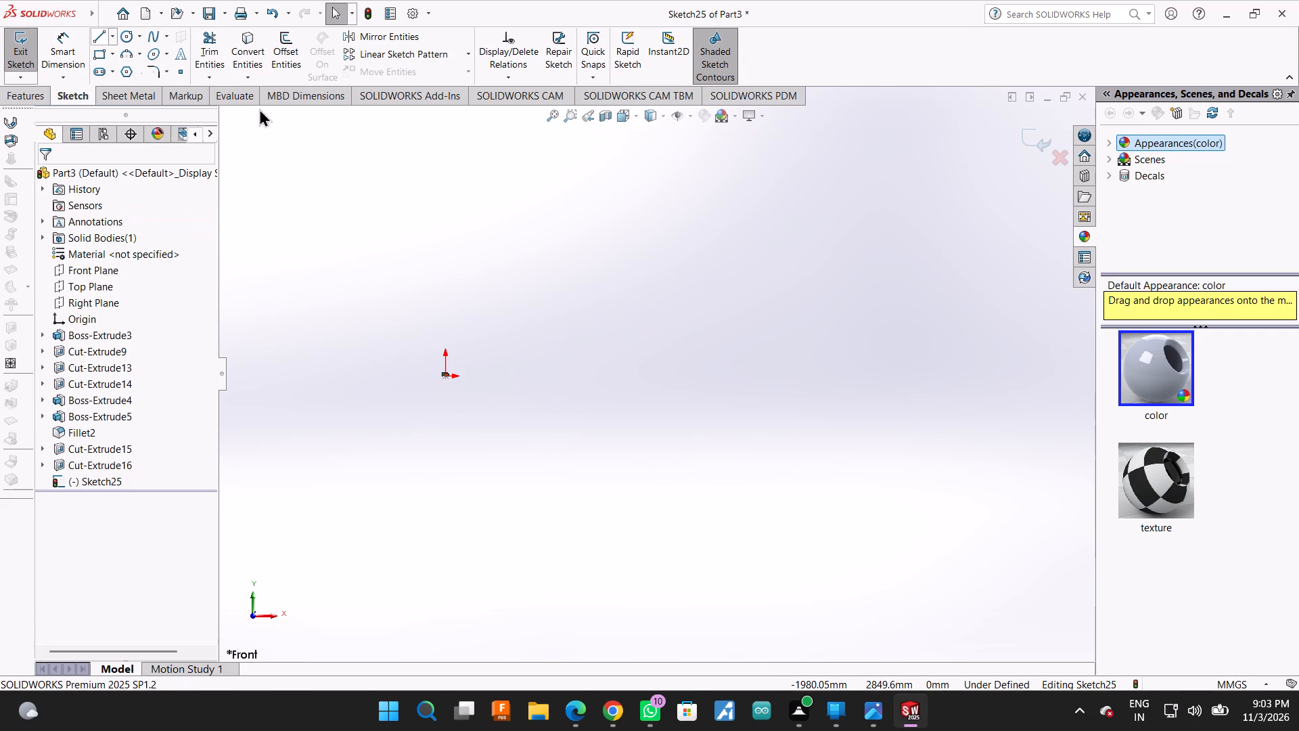
scroll(671, 443, up, 2)
scroll(790, 457, up, 1)
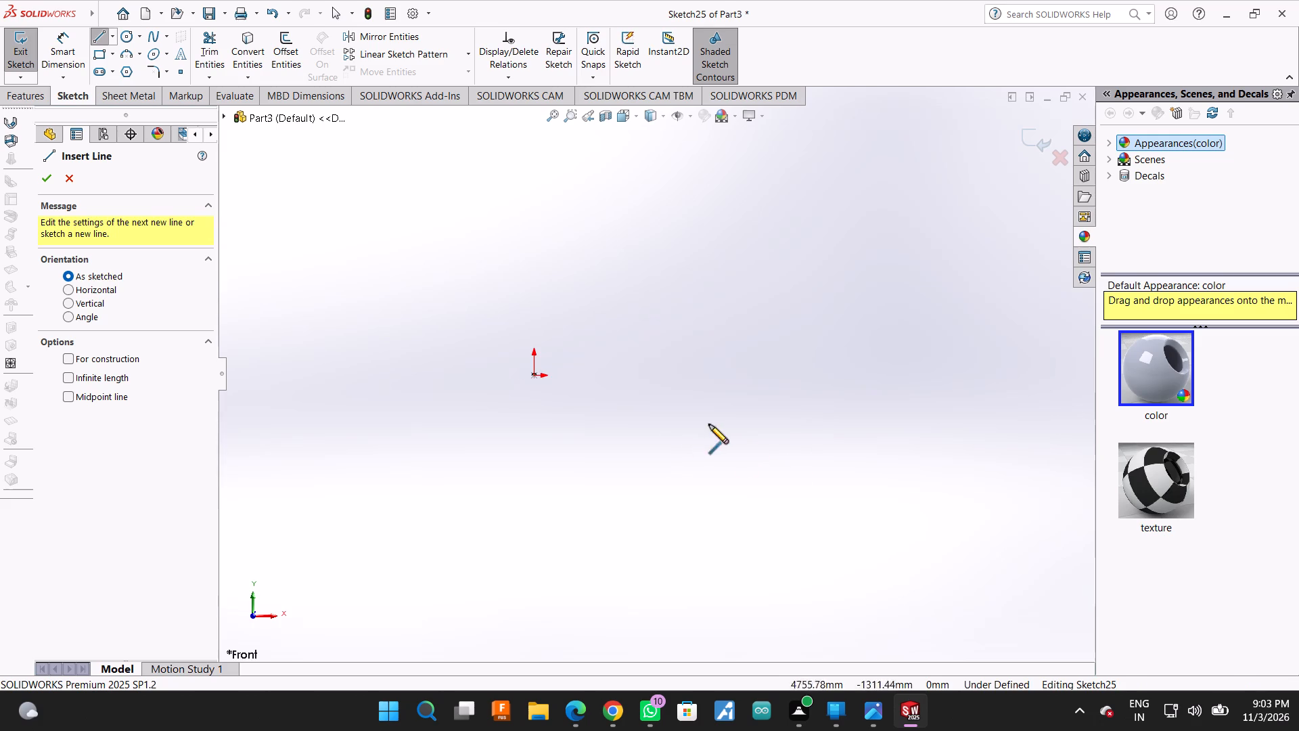
scroll(511, 359, down, 7)
scroll(636, 414, down, 1)
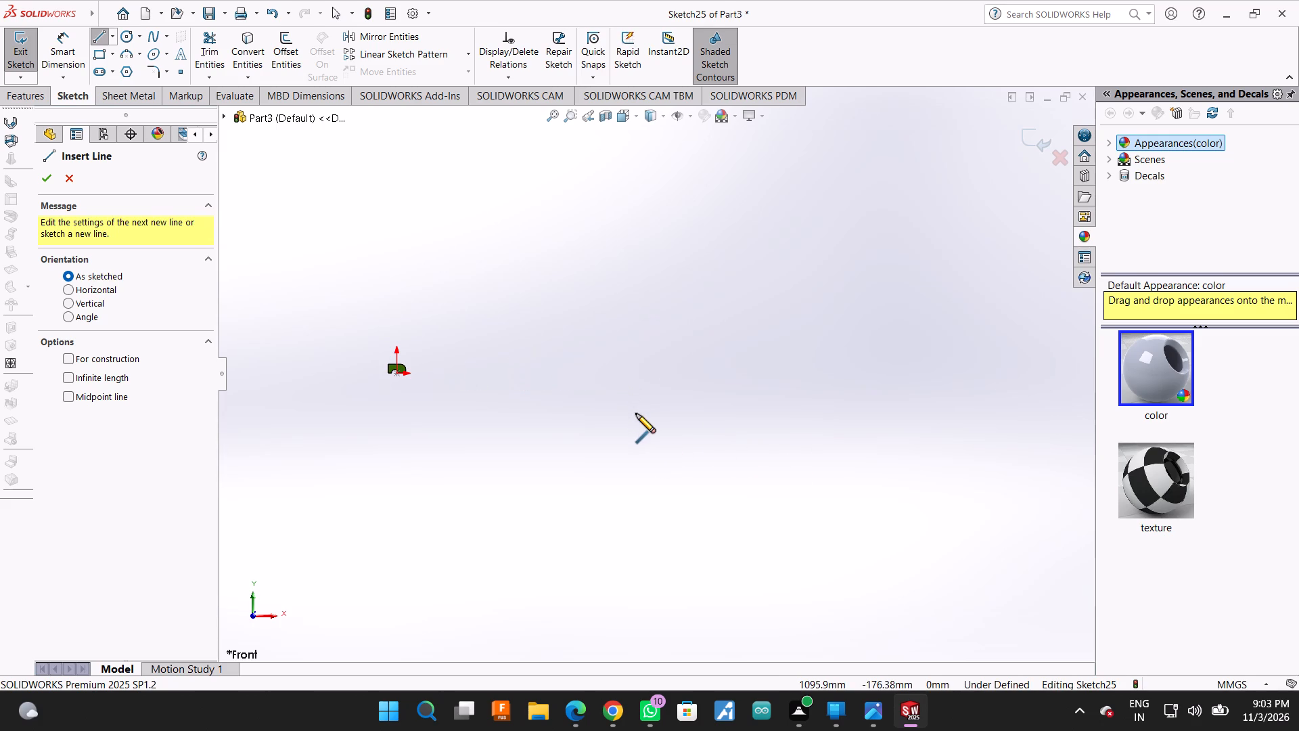
click(619, 294)
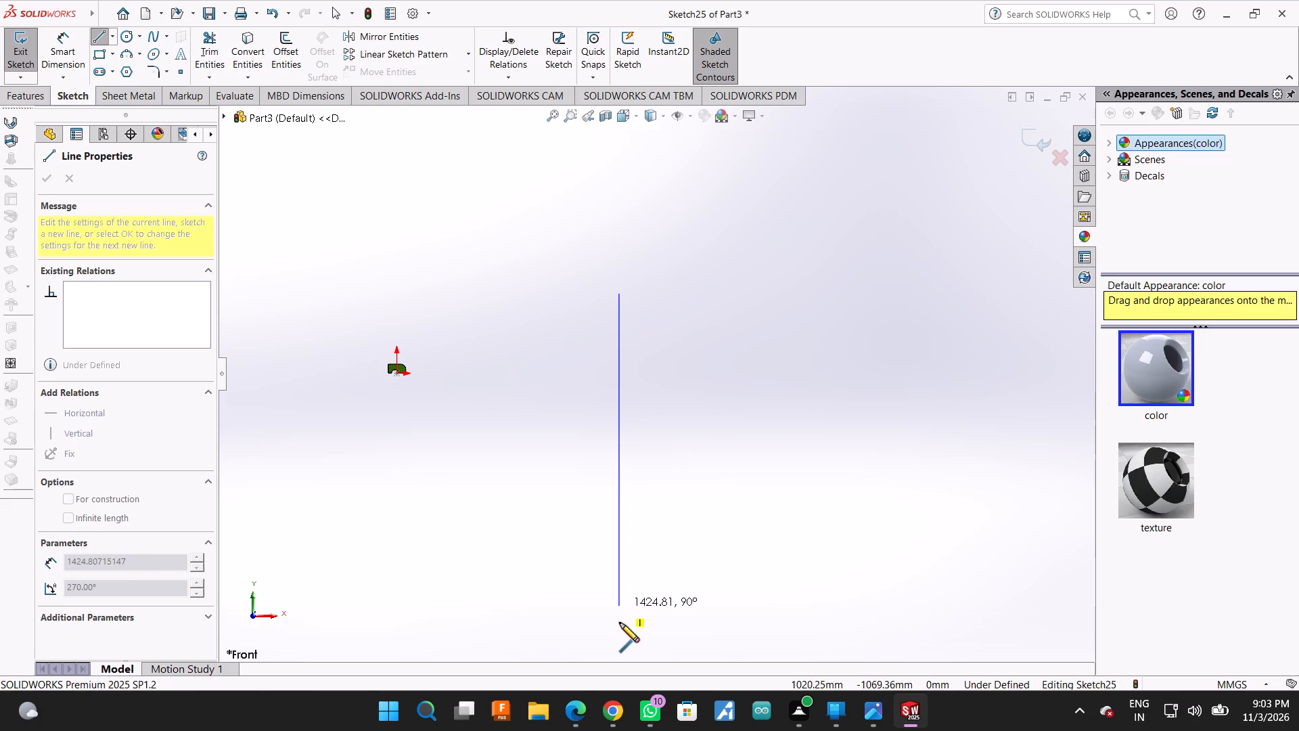
click(620, 623)
scroll(781, 627, up, 1)
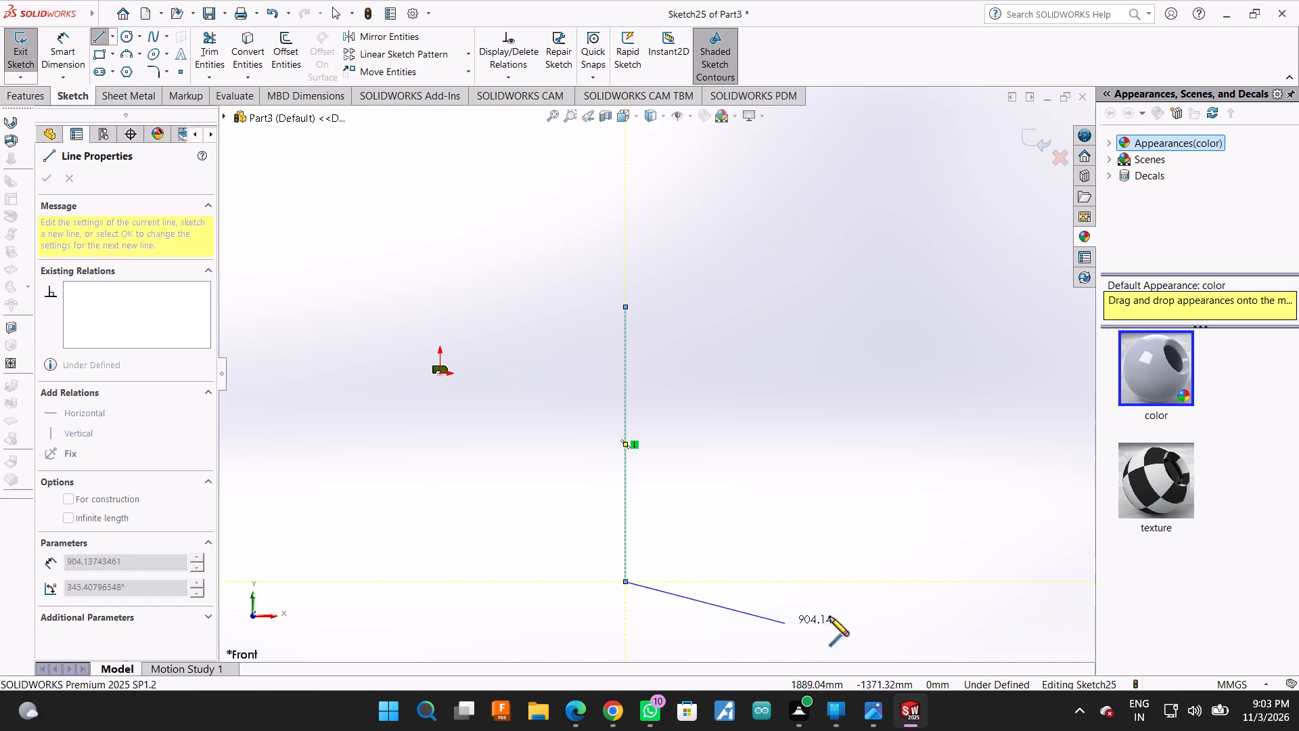
click(1043, 581)
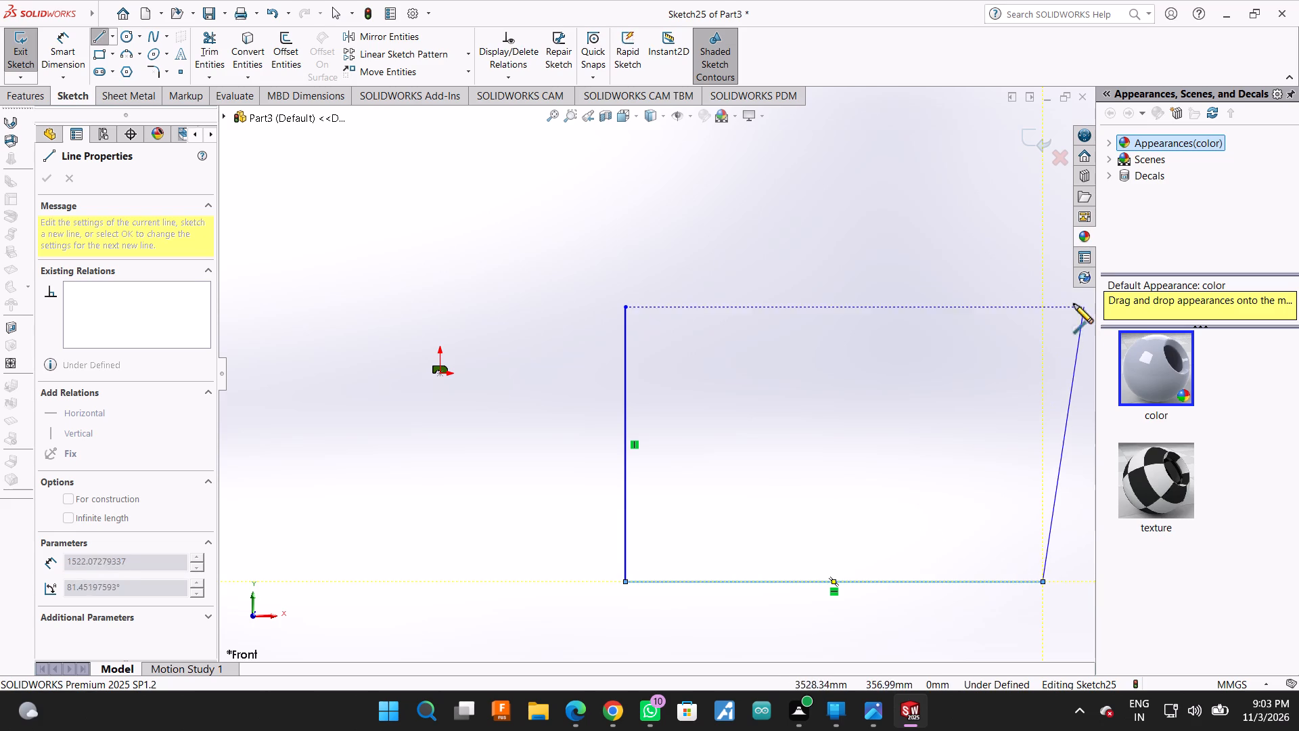
click(1041, 317)
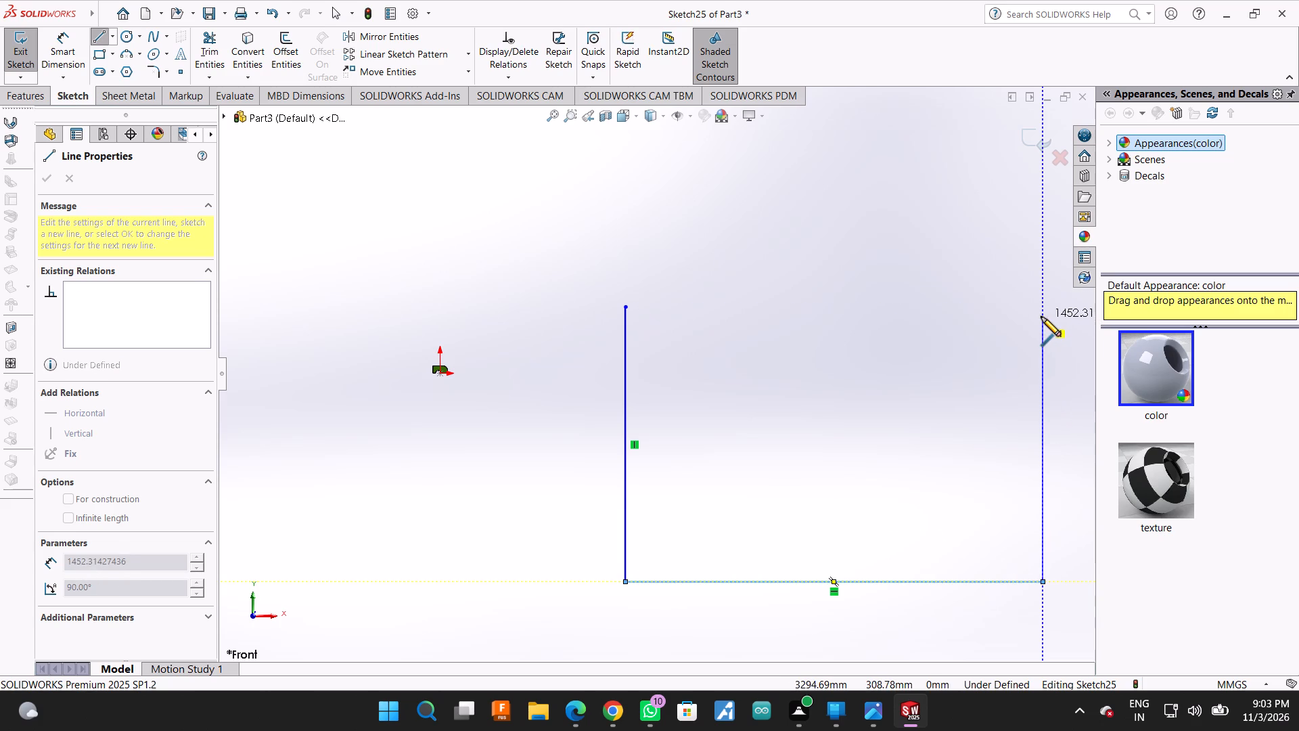
click(634, 319)
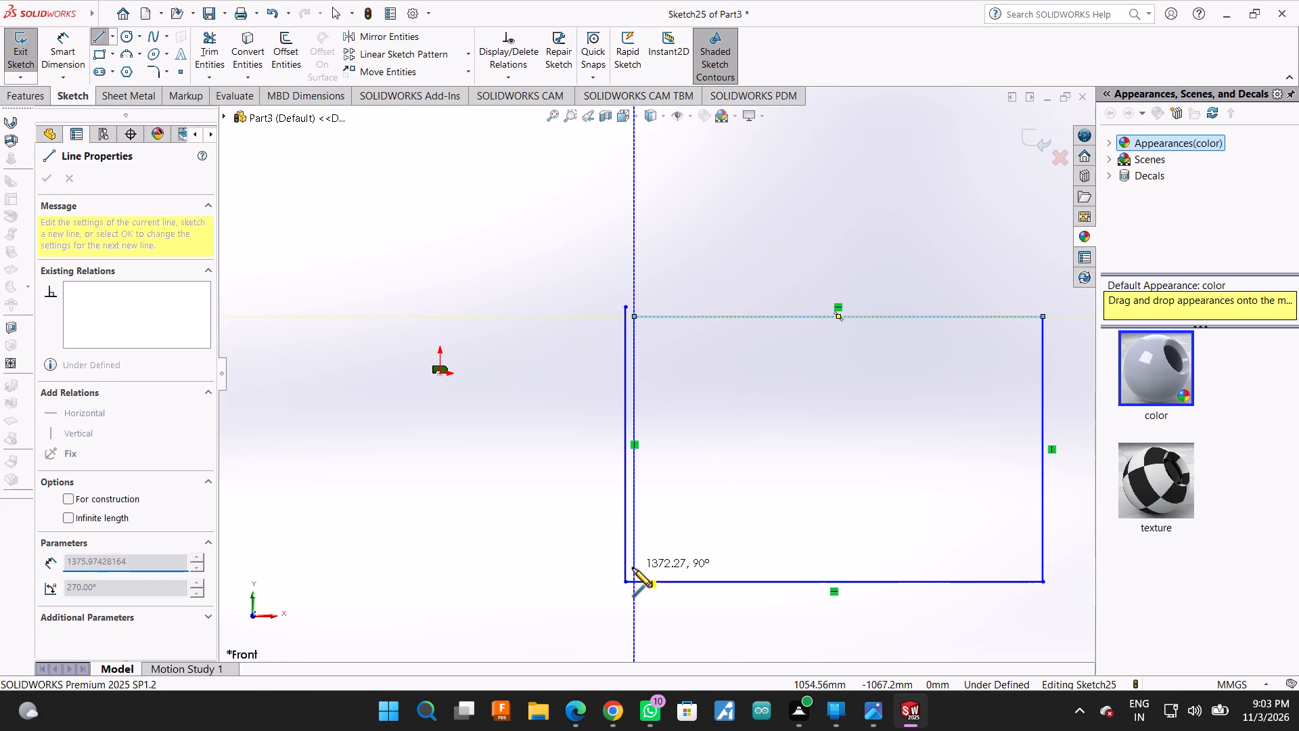
Continue the spiral inward with its second and third turns, left lines about 1372 and 1265 mm, upper lines about 2133 and 2003 mm.
click(632, 570)
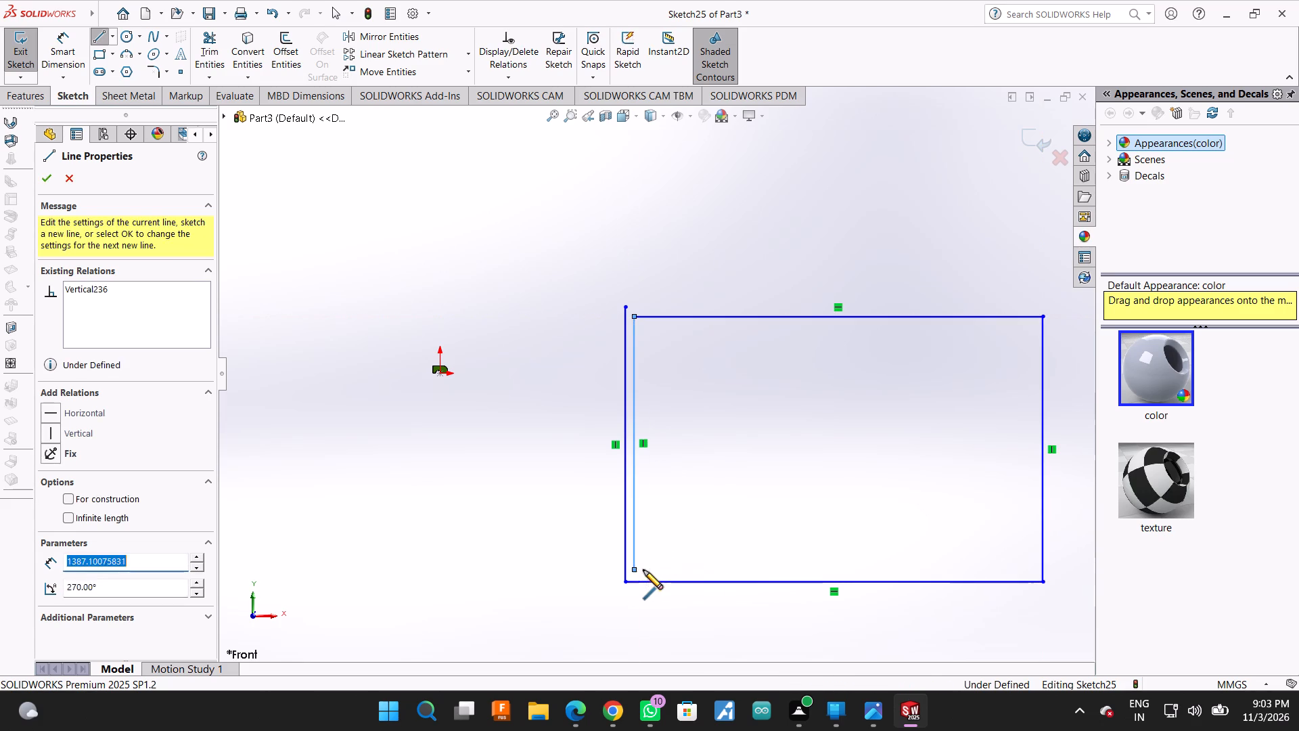
click(1031, 571)
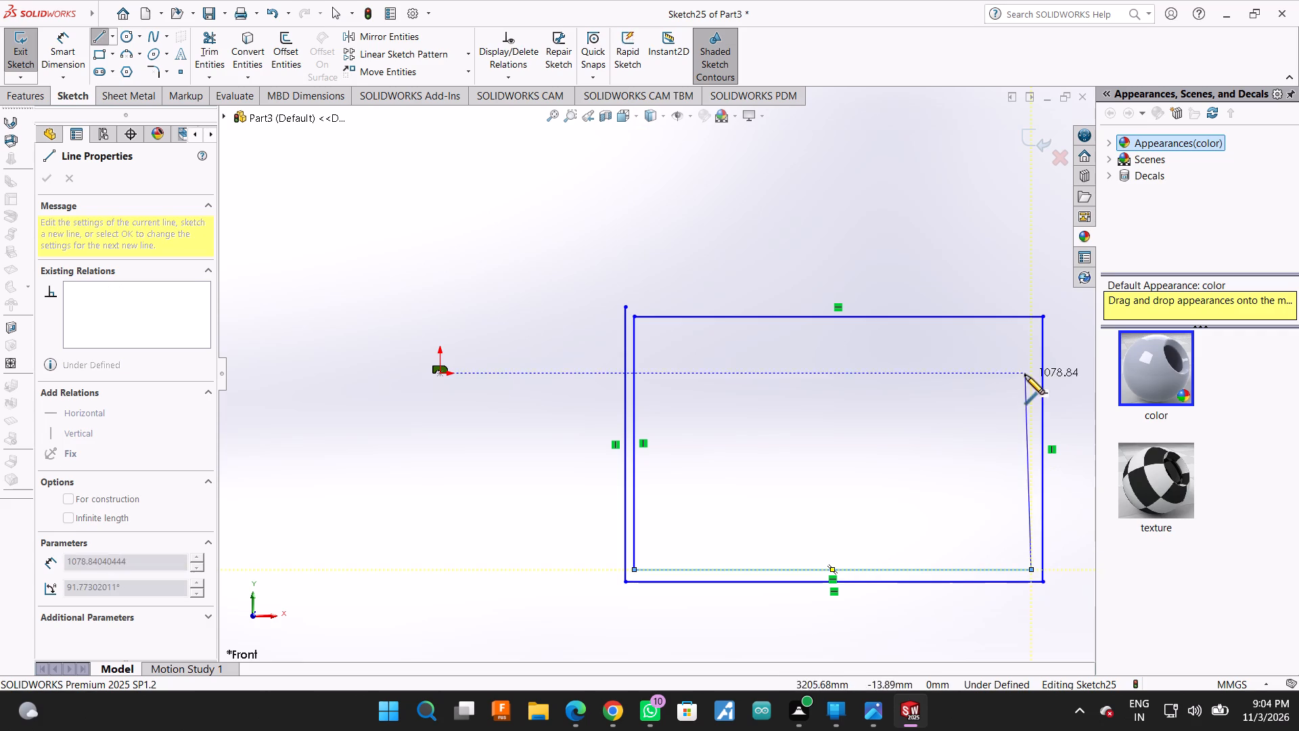
click(1031, 328)
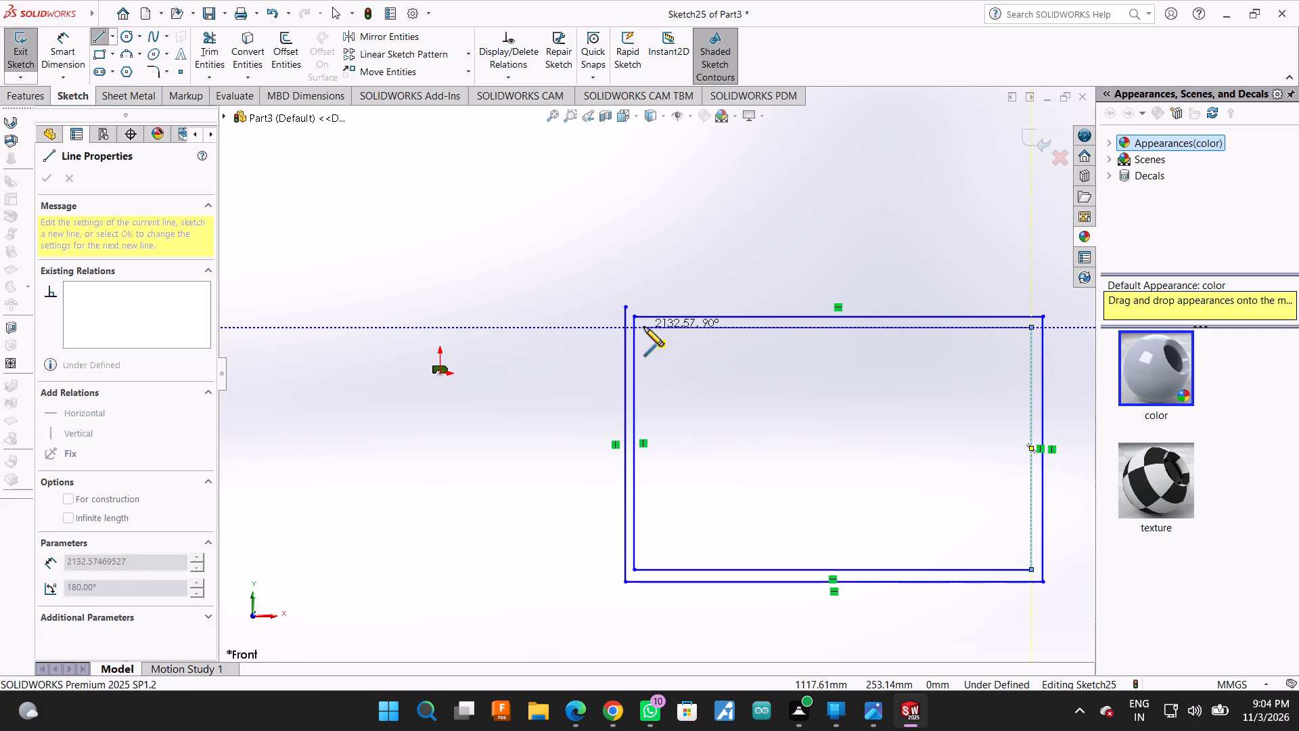
click(643, 328)
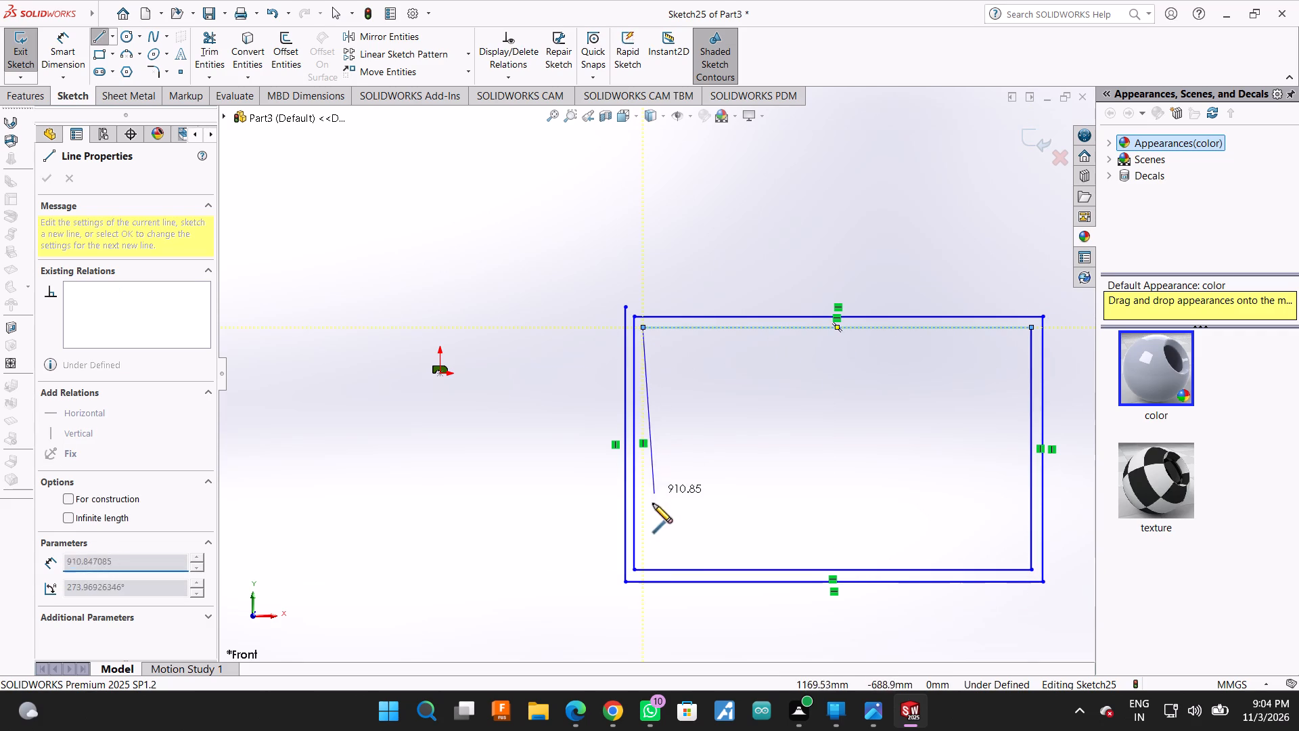
click(642, 558)
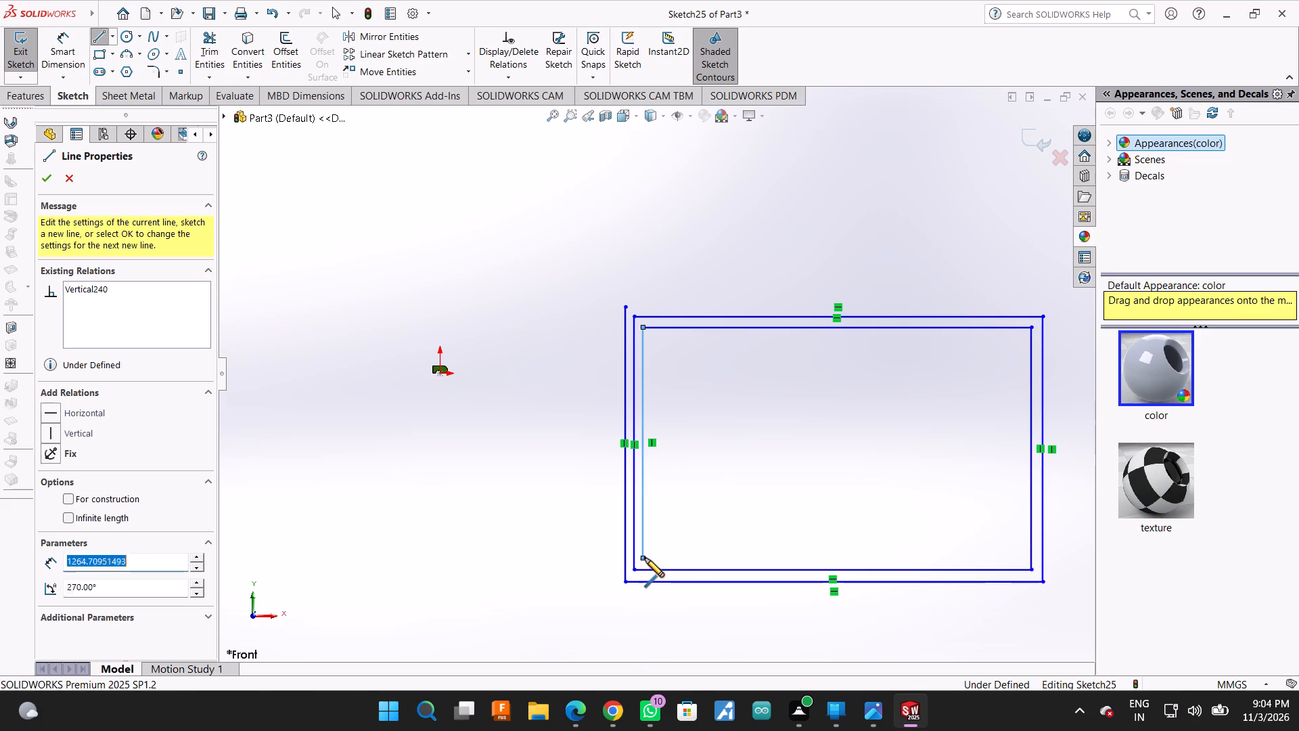
click(1016, 558)
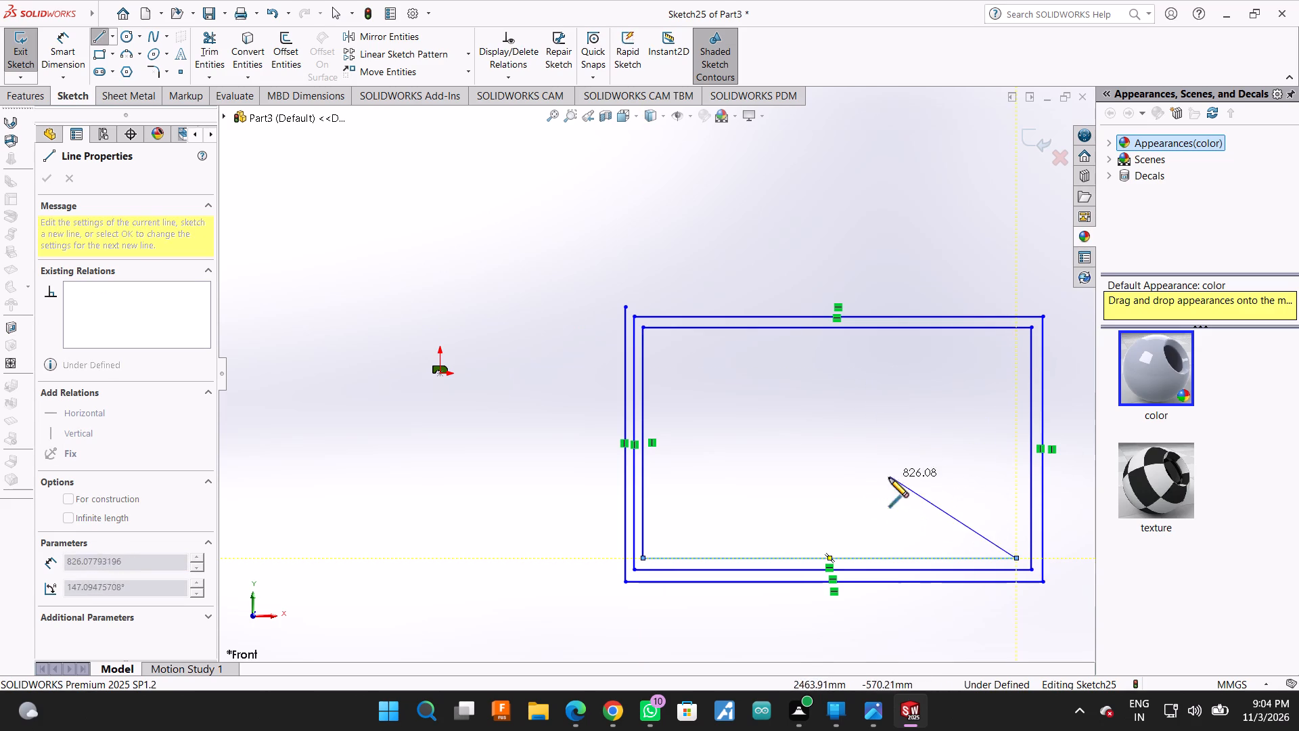
click(1018, 339)
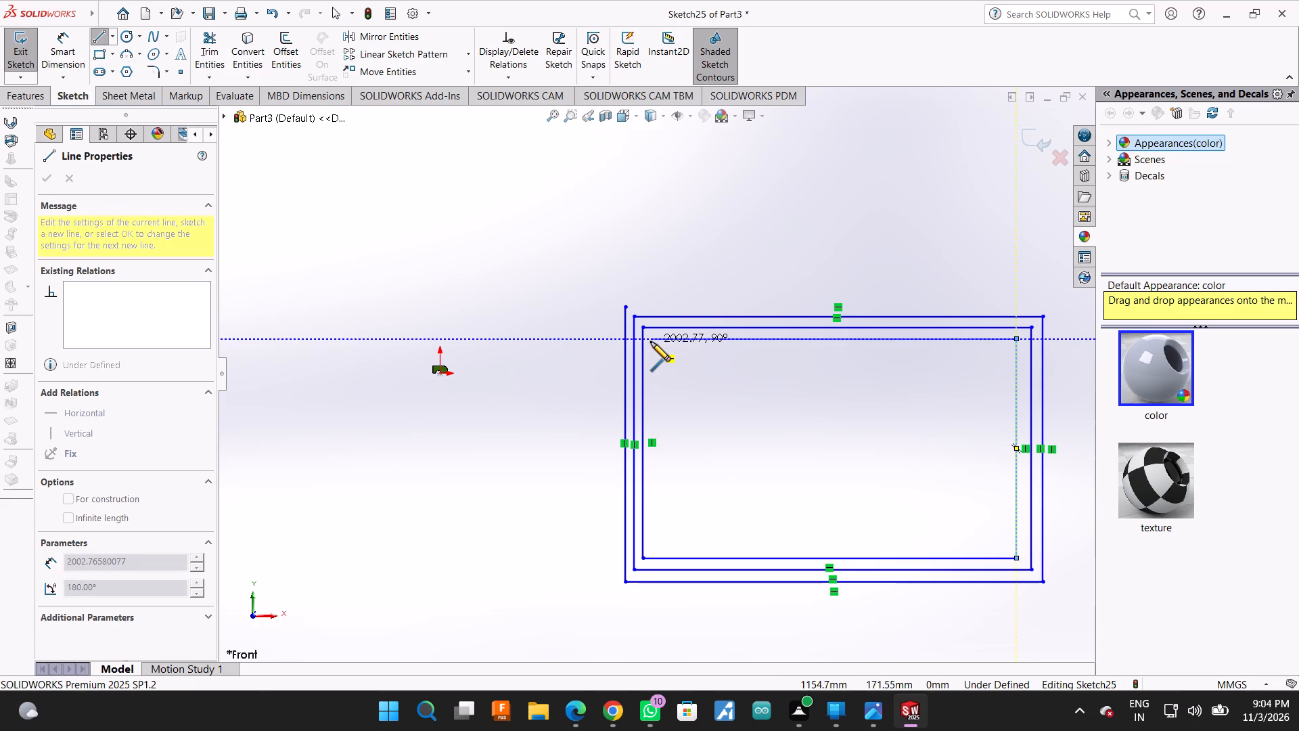
click(651, 342)
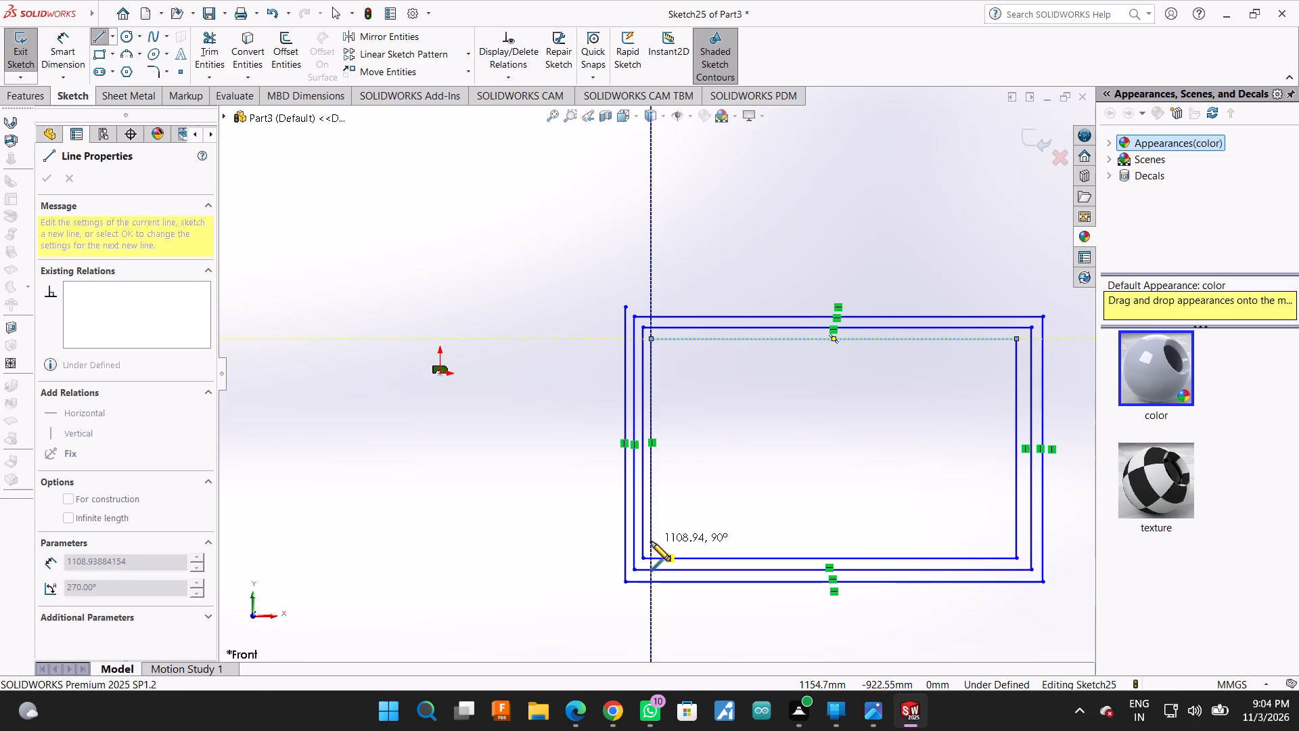
Continue the line spiral inward with its fourth and fifth turns, ending with an upper line about 1754 mm long.
click(651, 546)
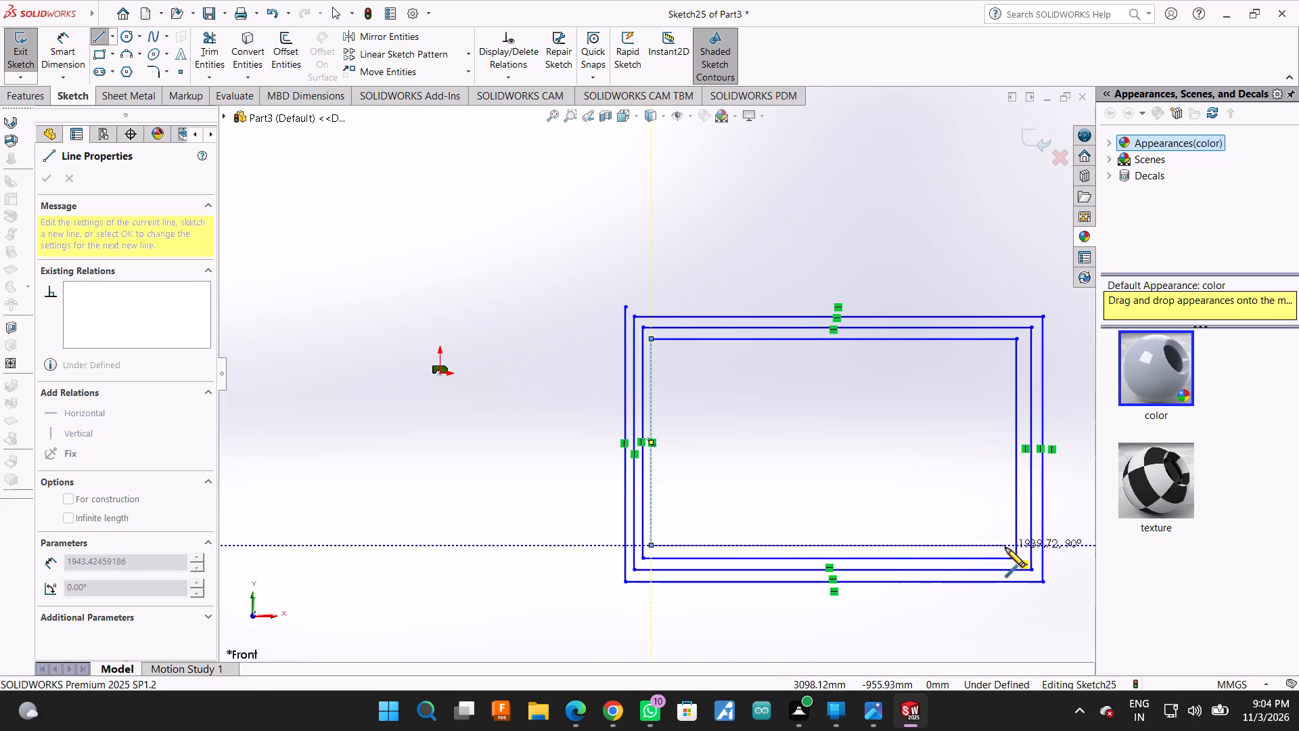
click(1005, 548)
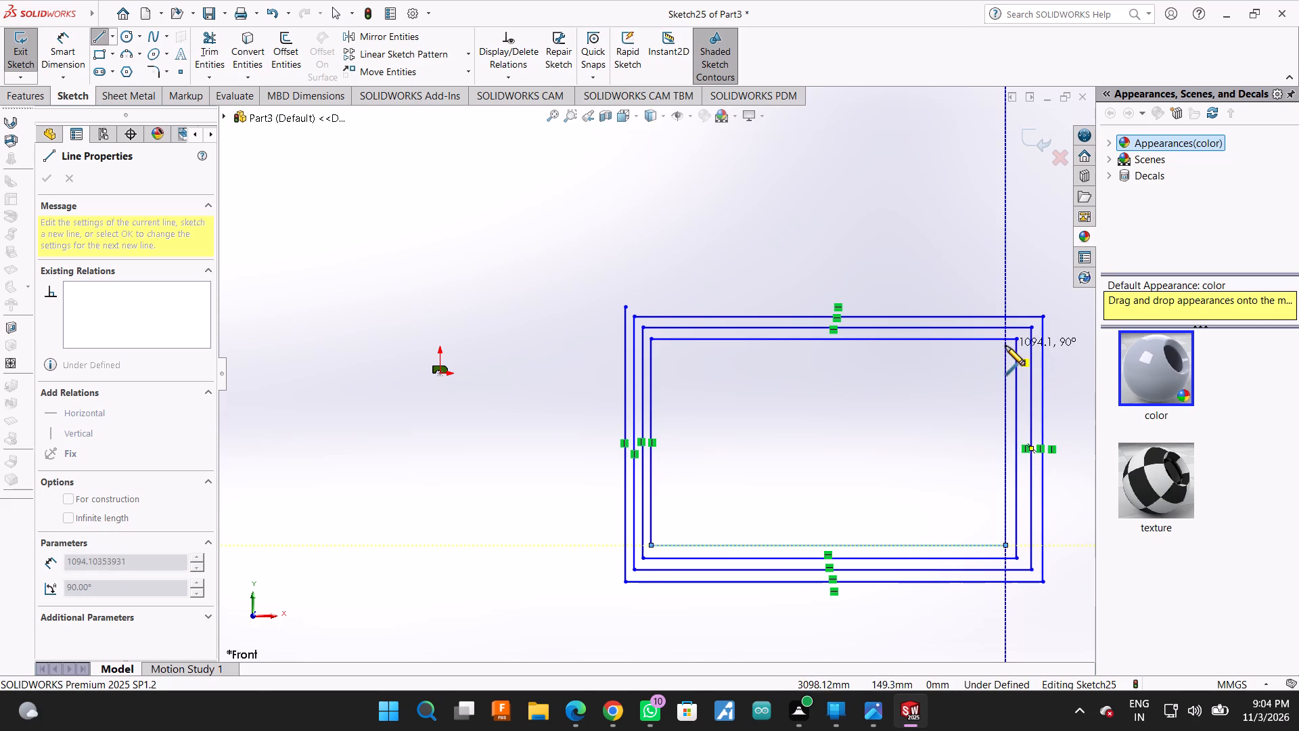
click(1002, 355)
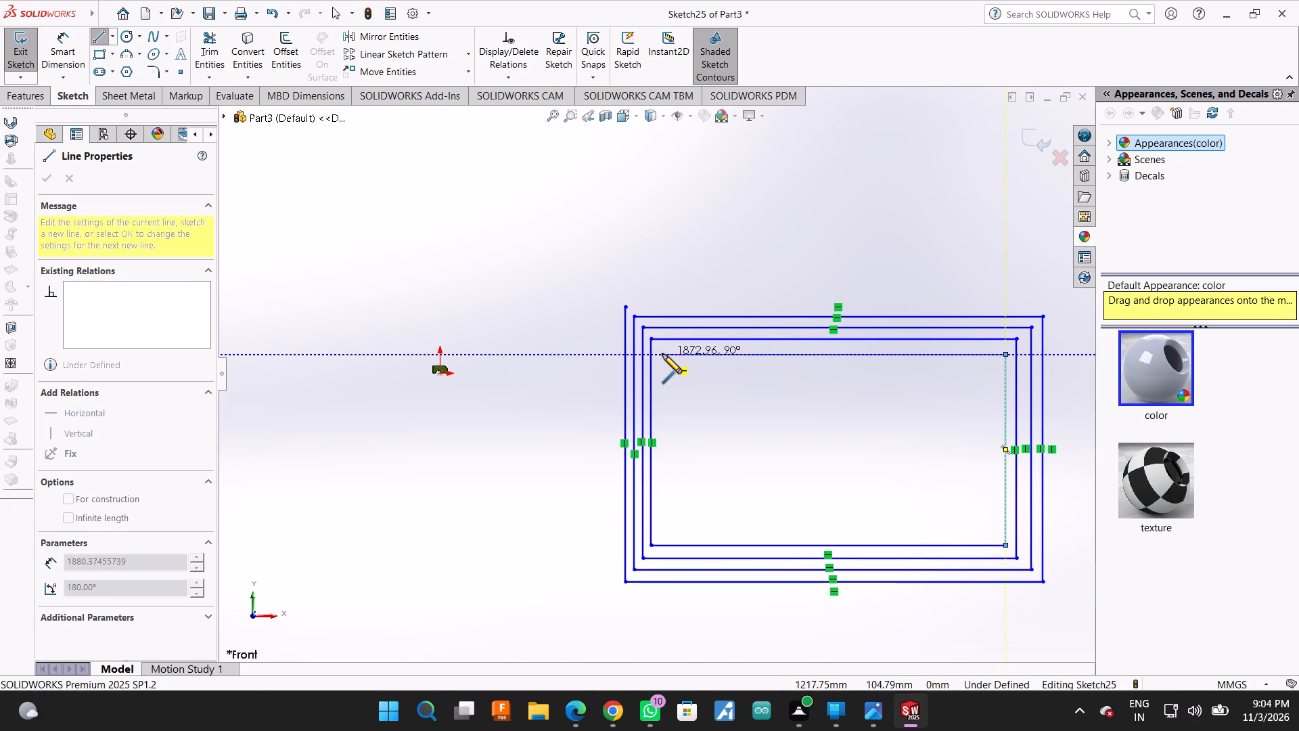
click(659, 355)
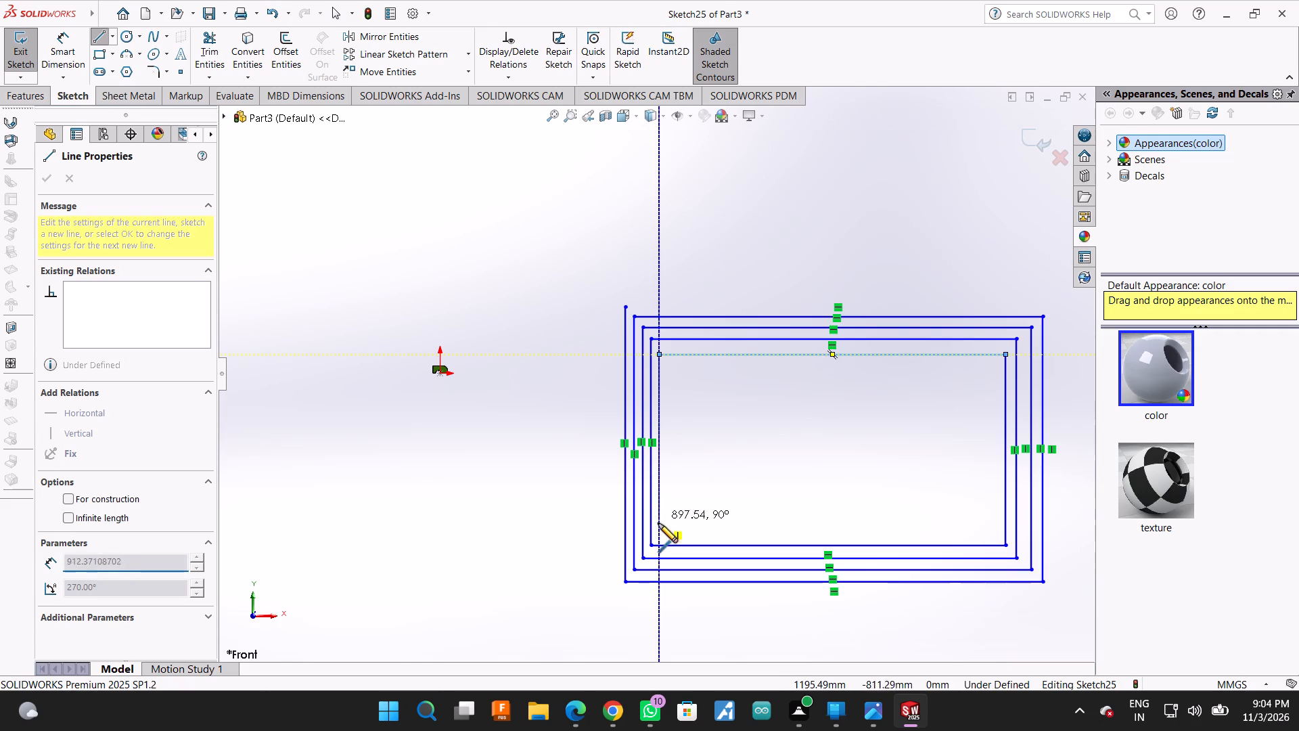
click(658, 533)
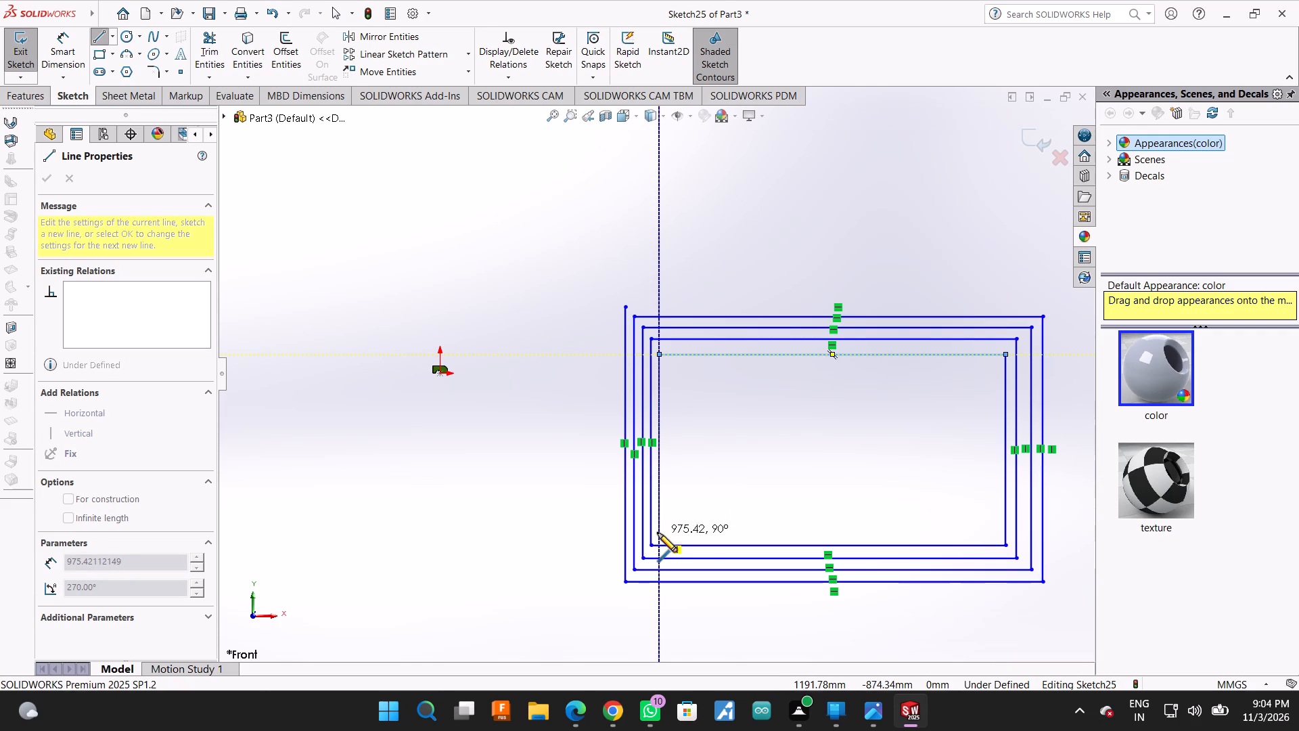
click(991, 533)
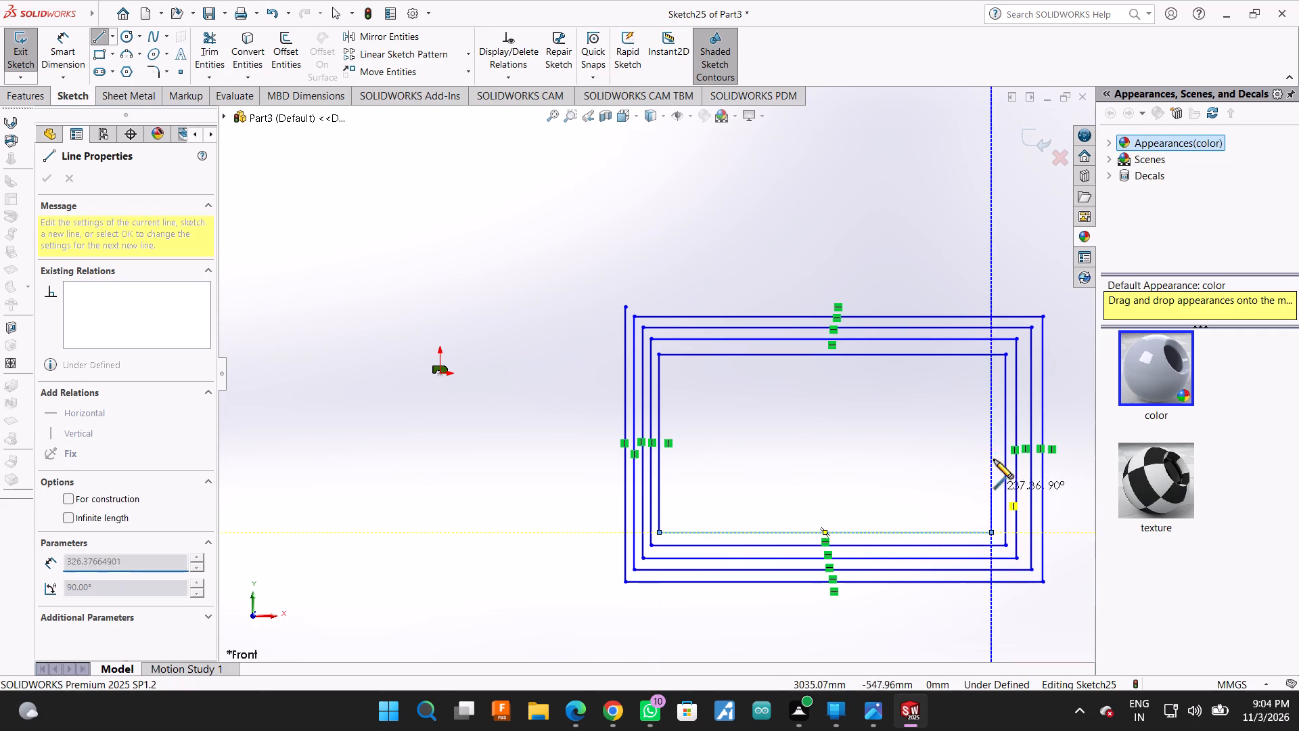
click(993, 366)
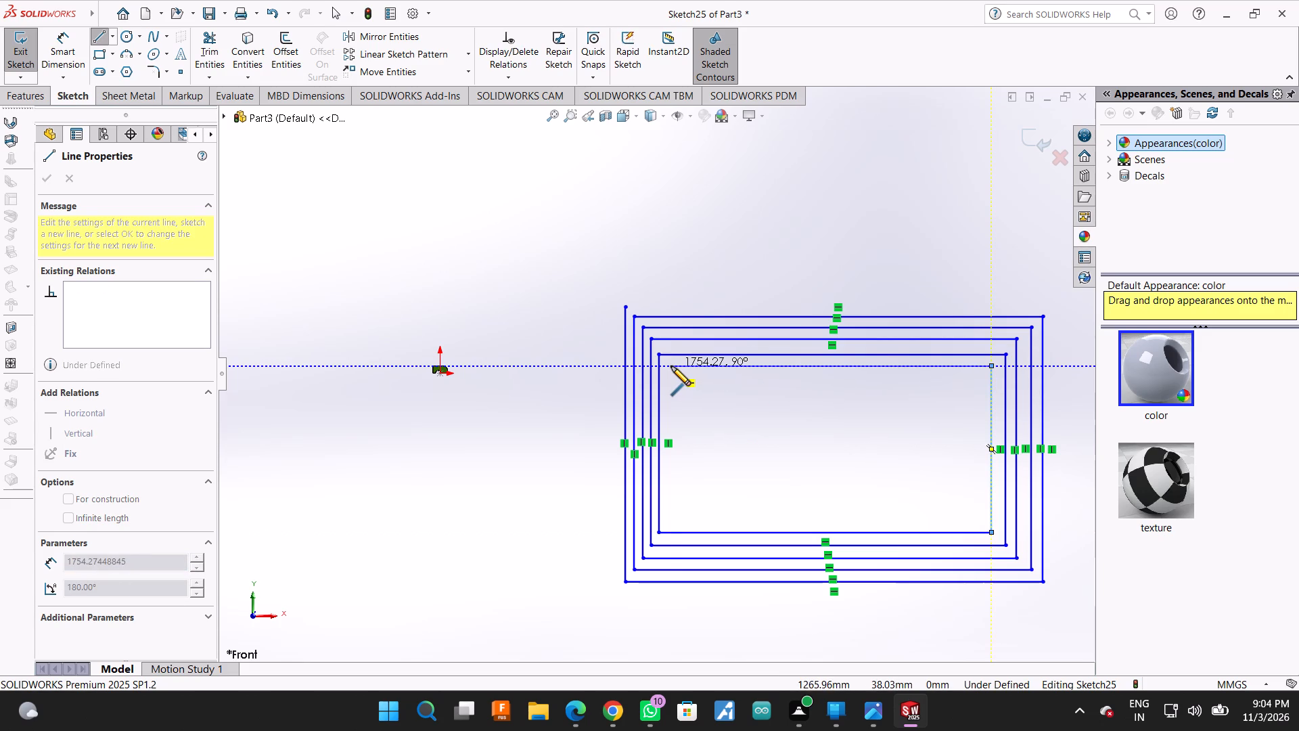
click(671, 366)
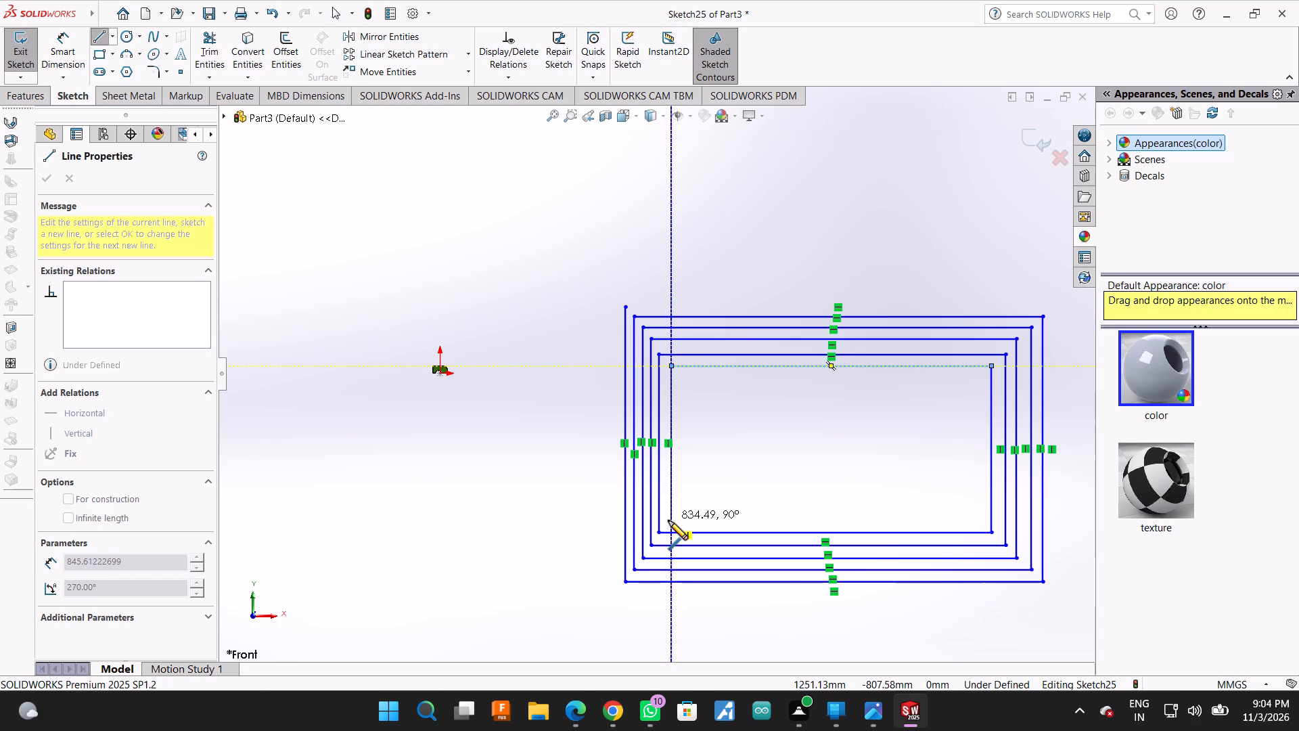
Continue the spiral's sixth turn with a left line about 830 mm and a lower line about 1669 mm long.
click(668, 520)
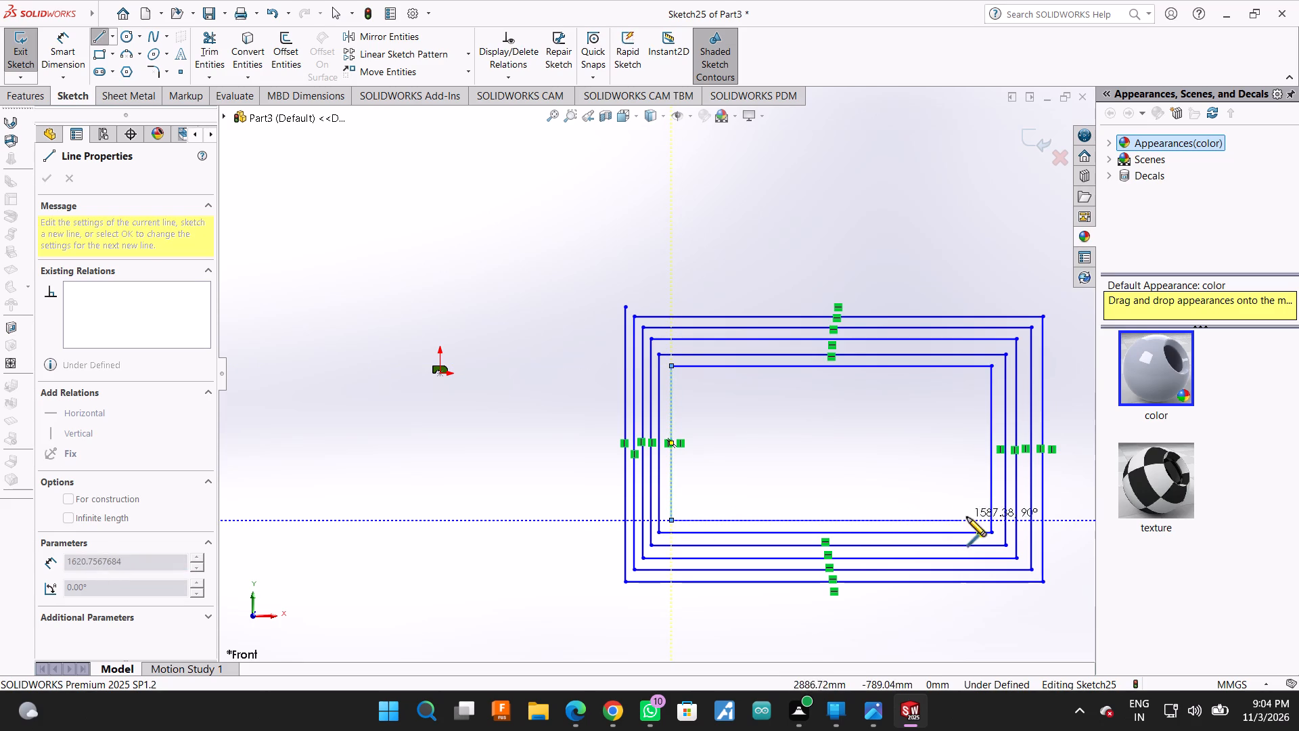
click(976, 520)
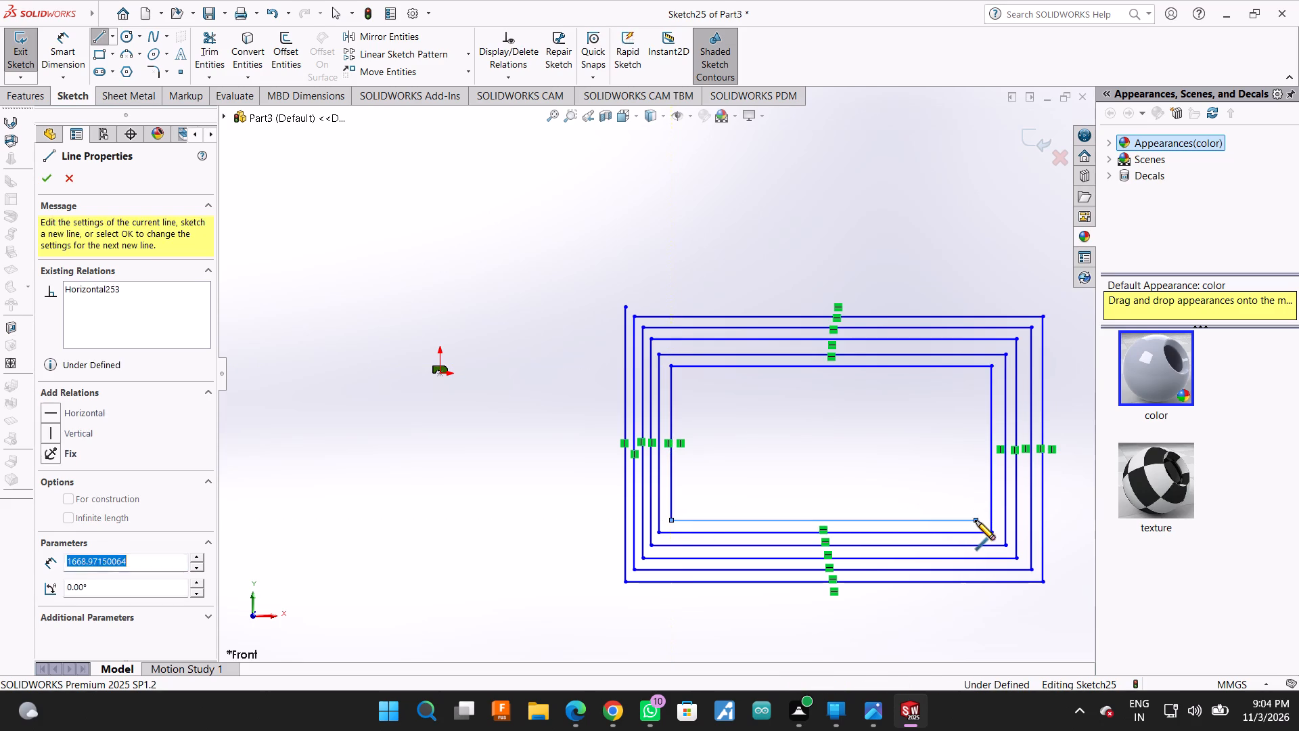
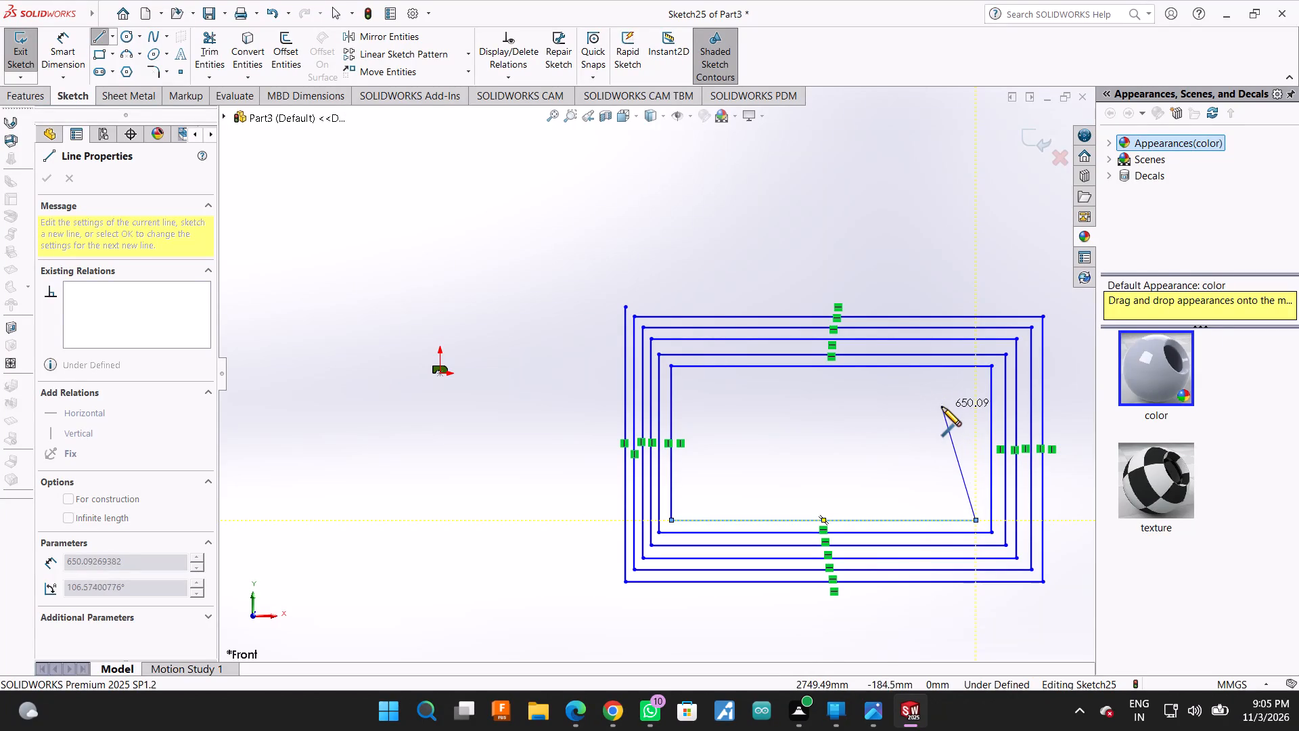
Close the spiral's sixth turn with an upper line about 1620 mm long and add the seventh turn, ending in an upper line about 1460 mm.
scroll(936, 426, down, 2)
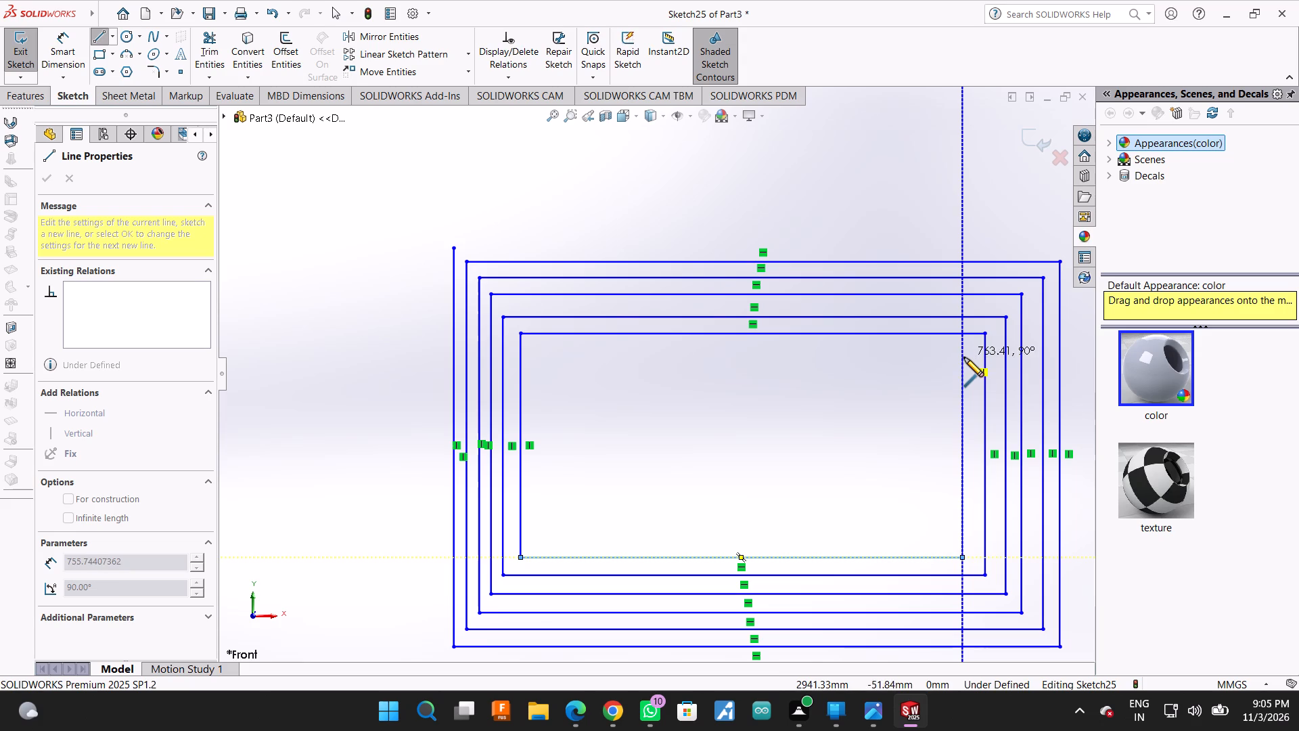
click(964, 357)
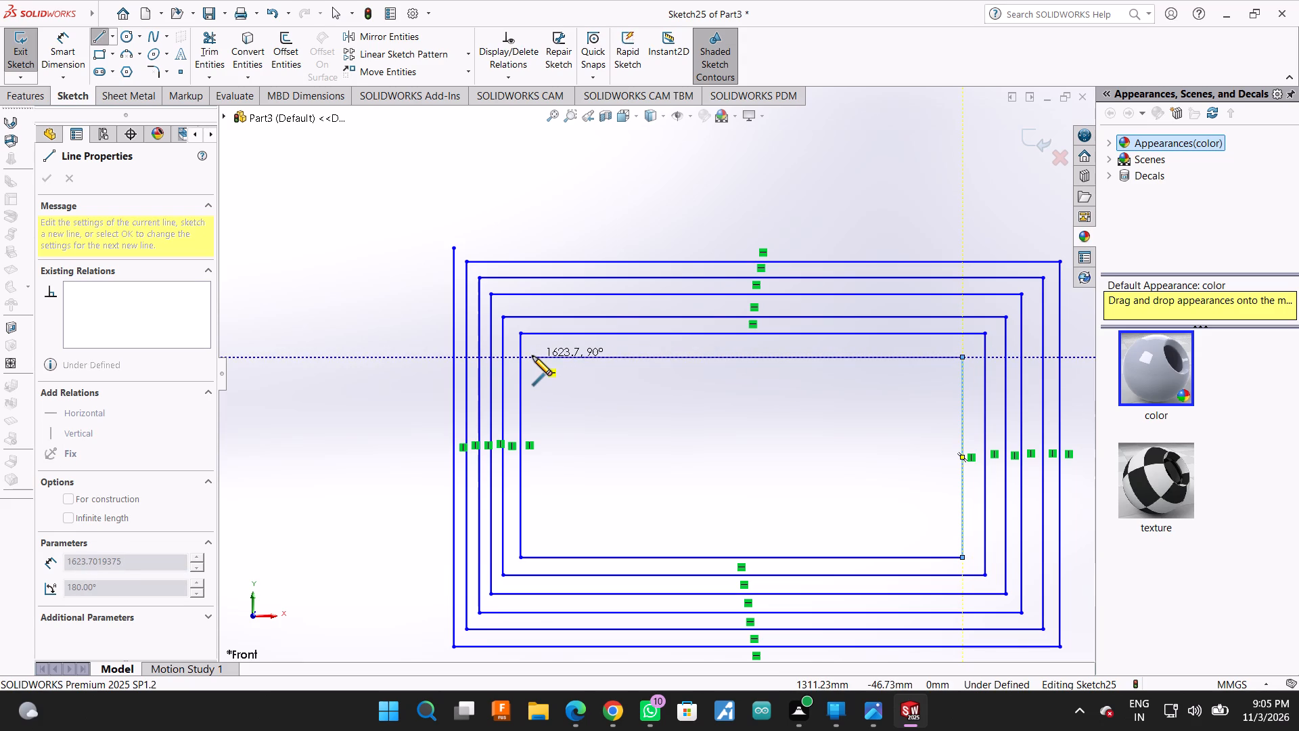
click(535, 356)
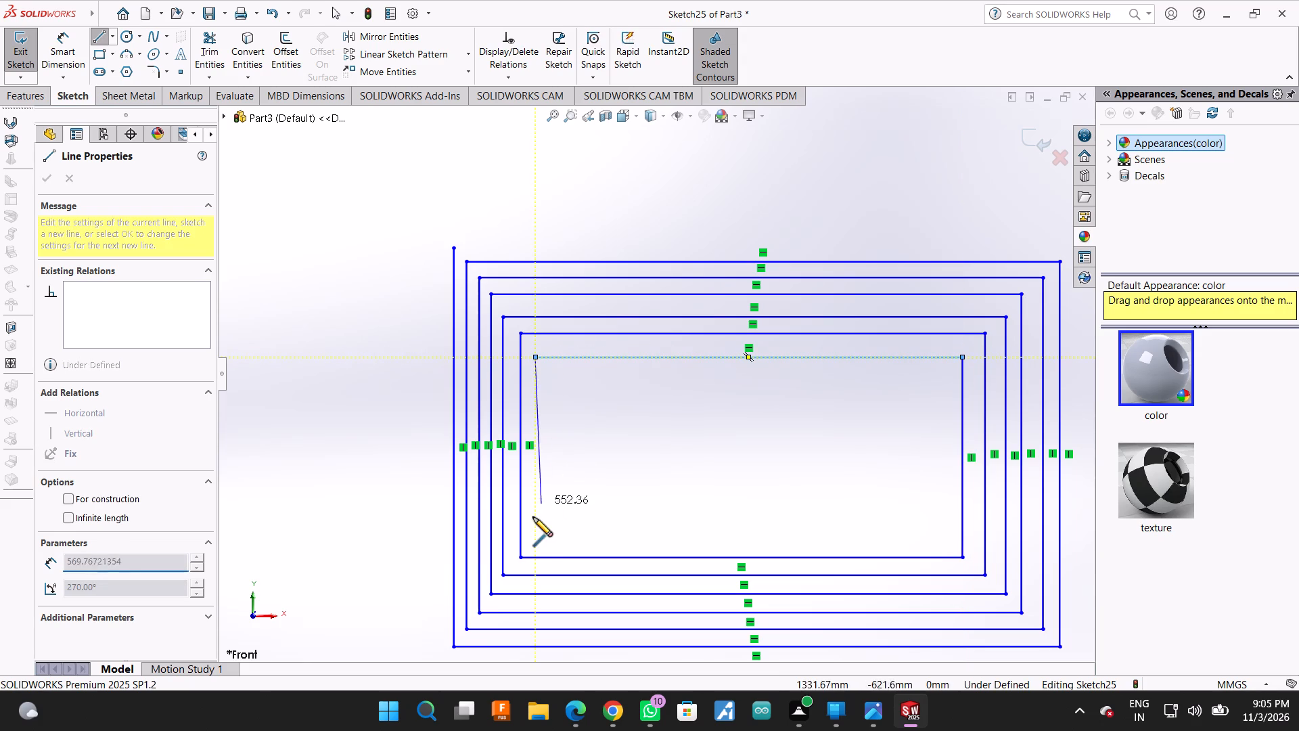
click(534, 540)
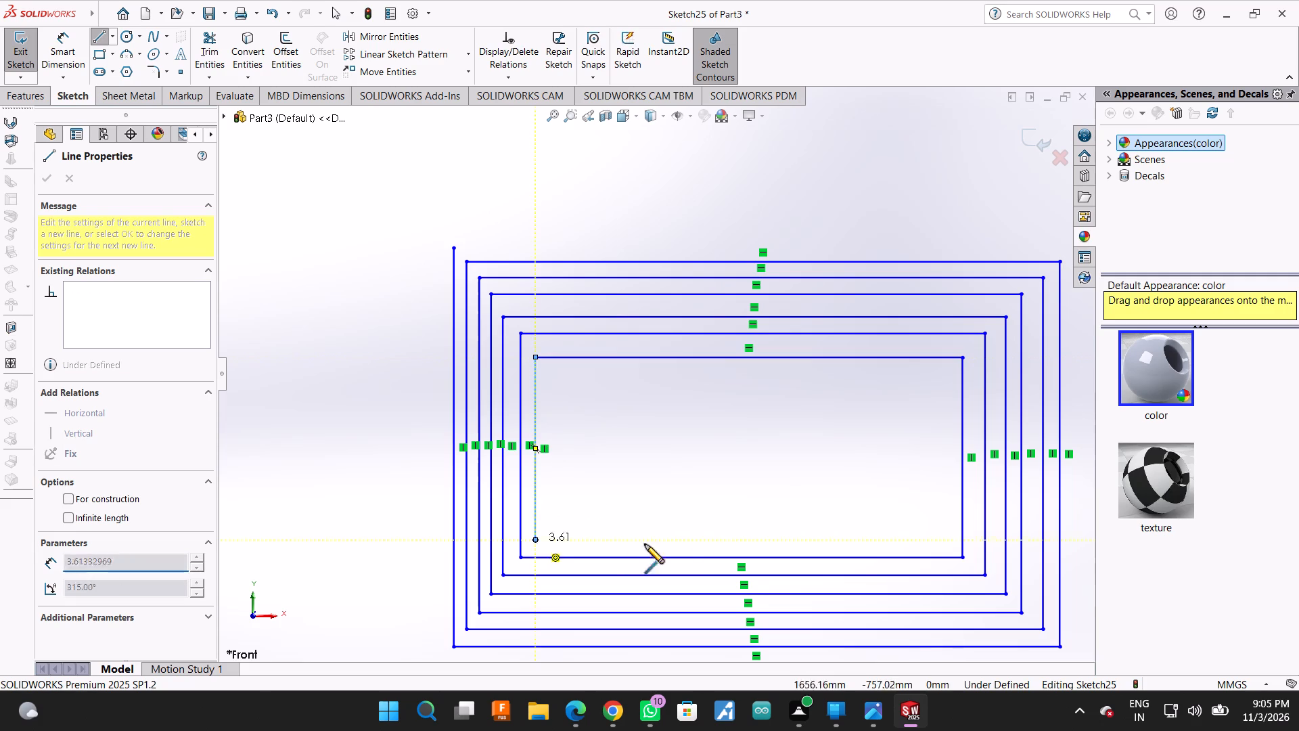
click(940, 536)
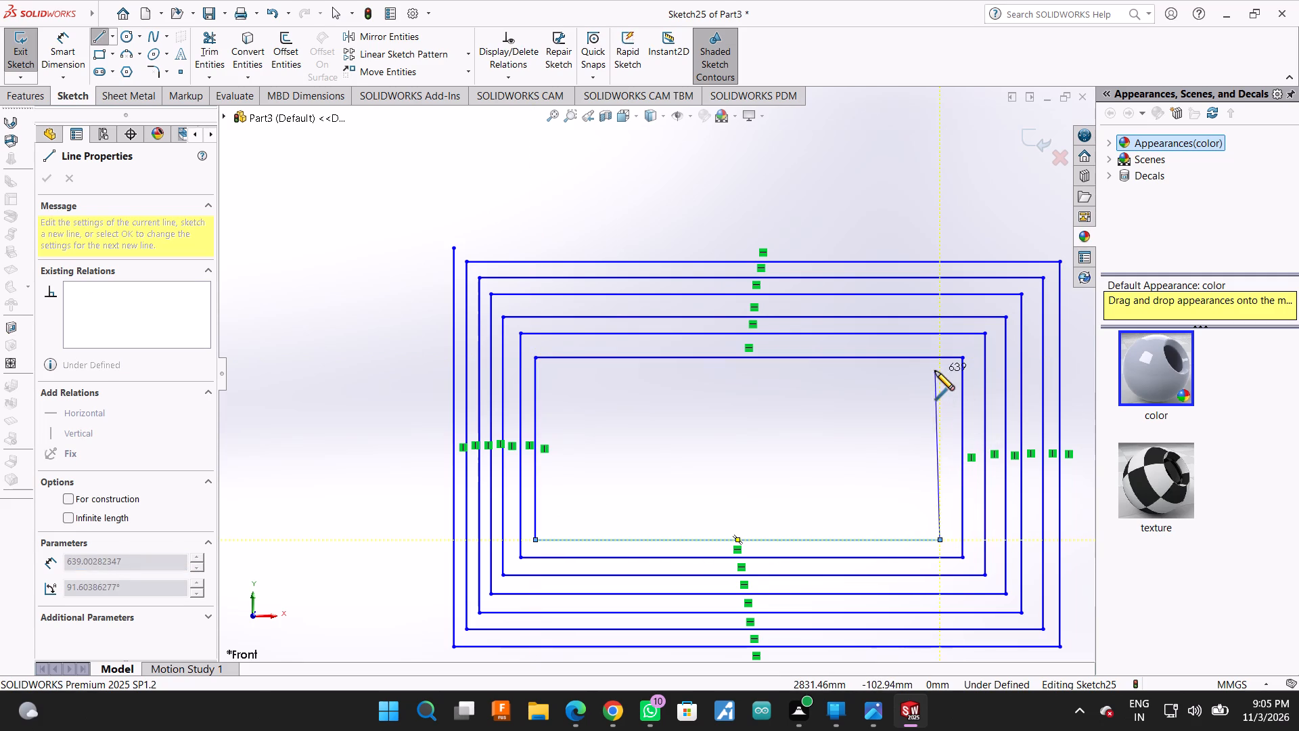
click(940, 372)
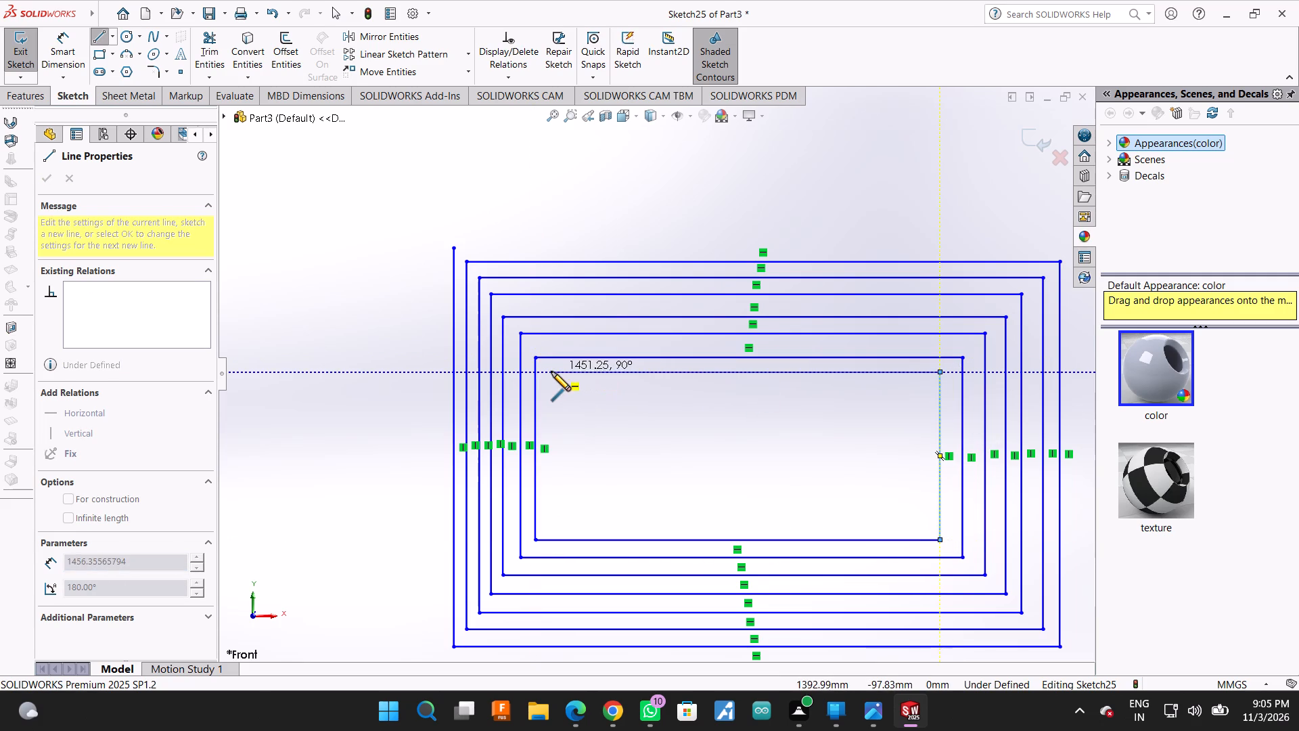
click(551, 372)
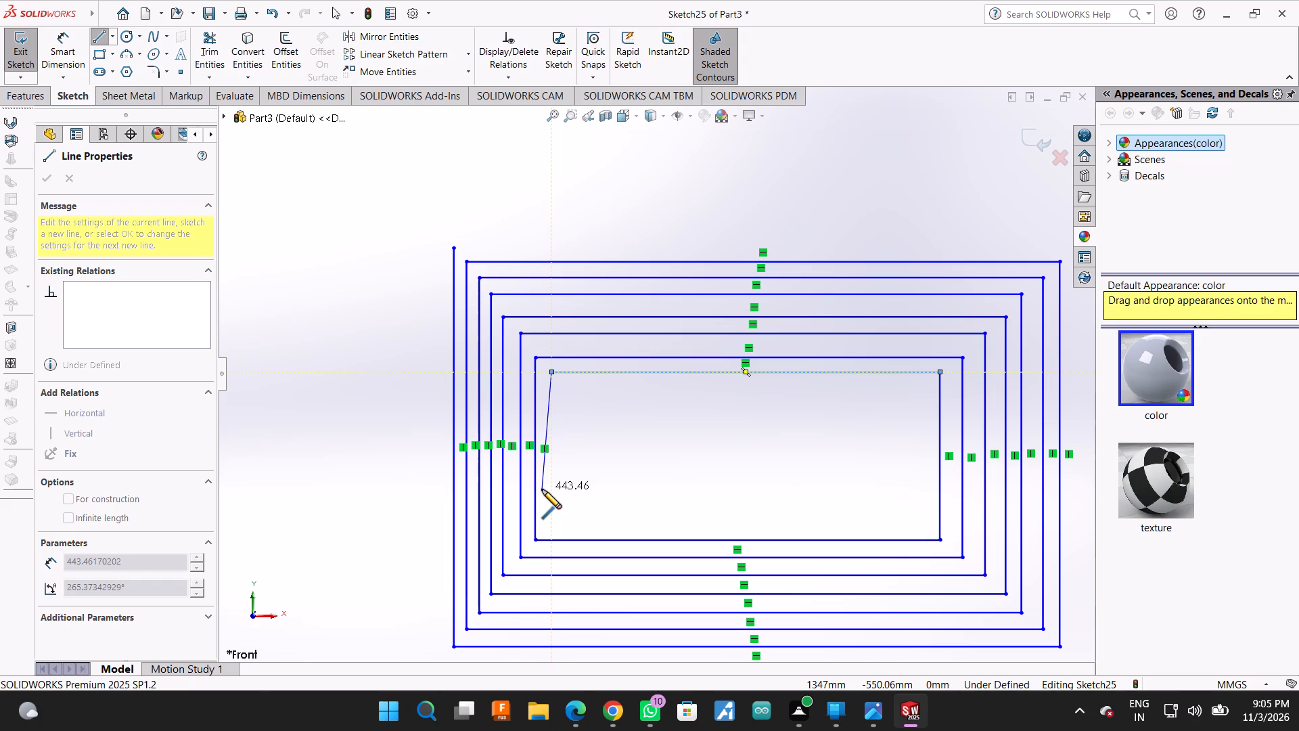
Continue the line spiral inward with its eighth and ninth turns, starting with a left line about 577 mm and a lower line about 1408 mm.
click(551, 525)
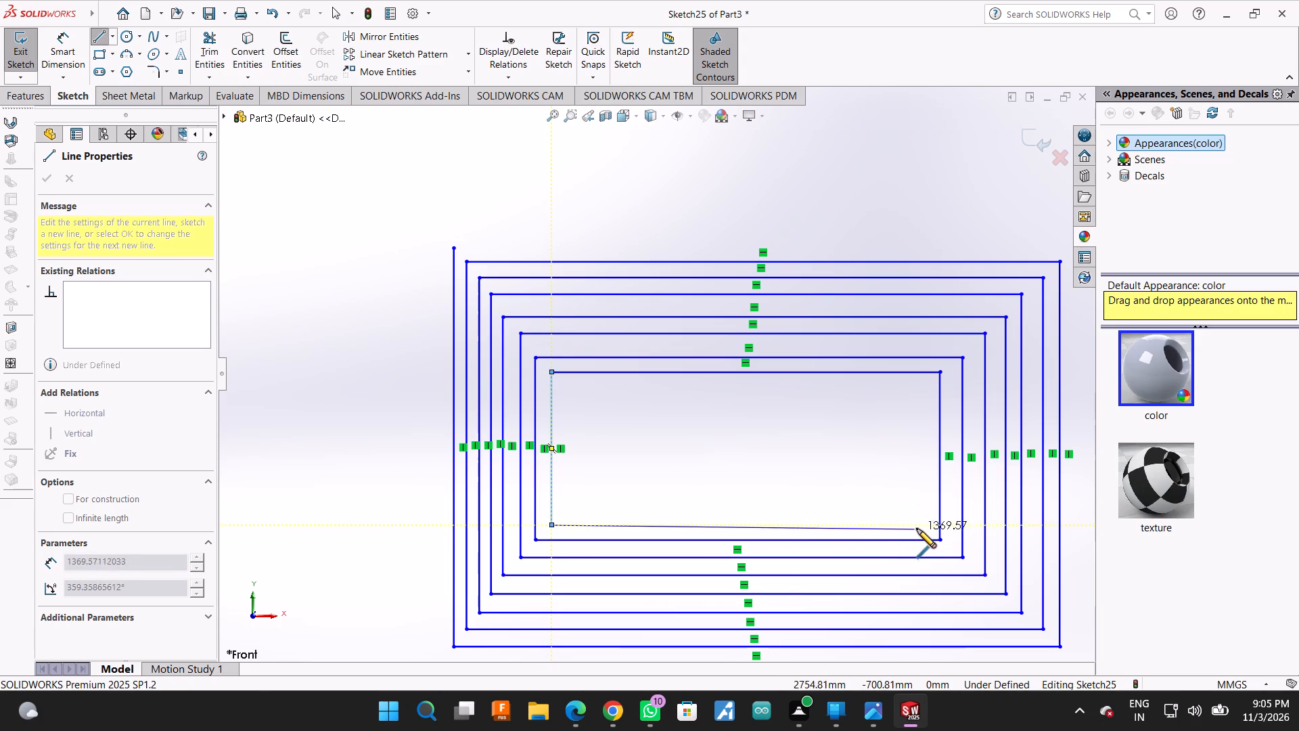
click(924, 526)
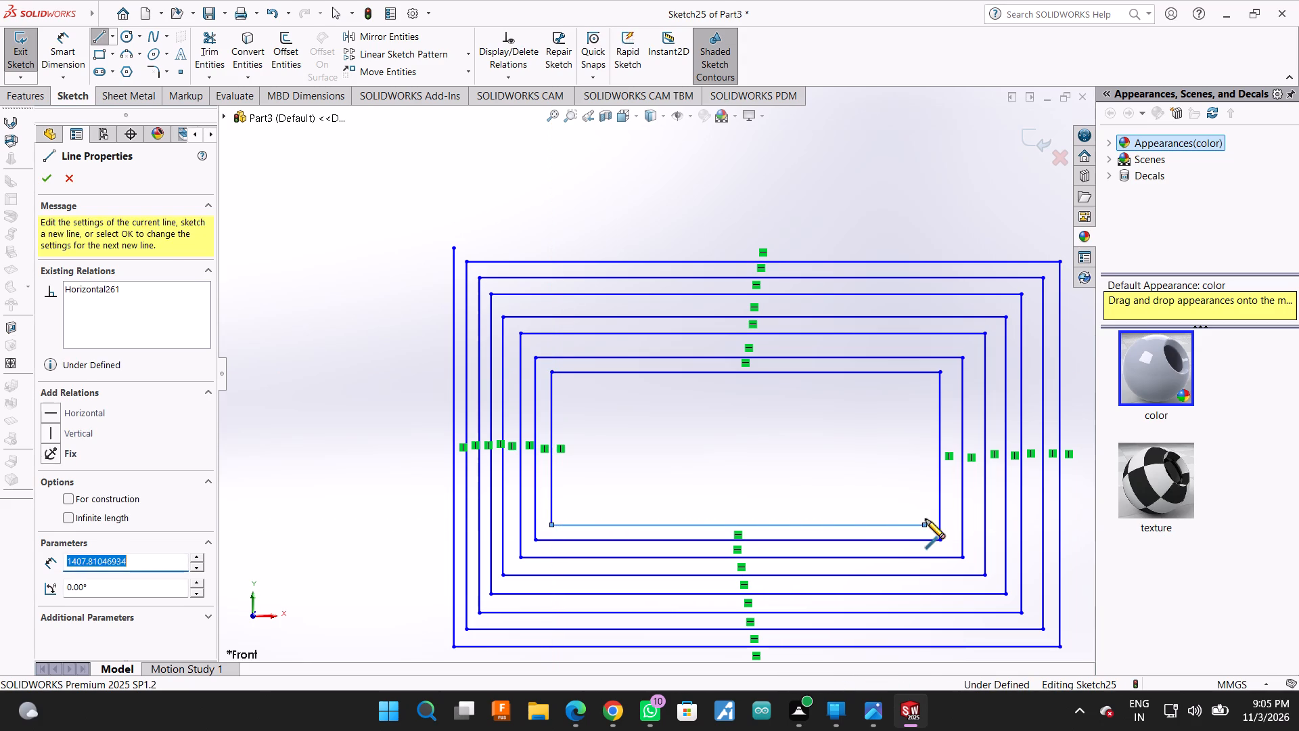
click(924, 384)
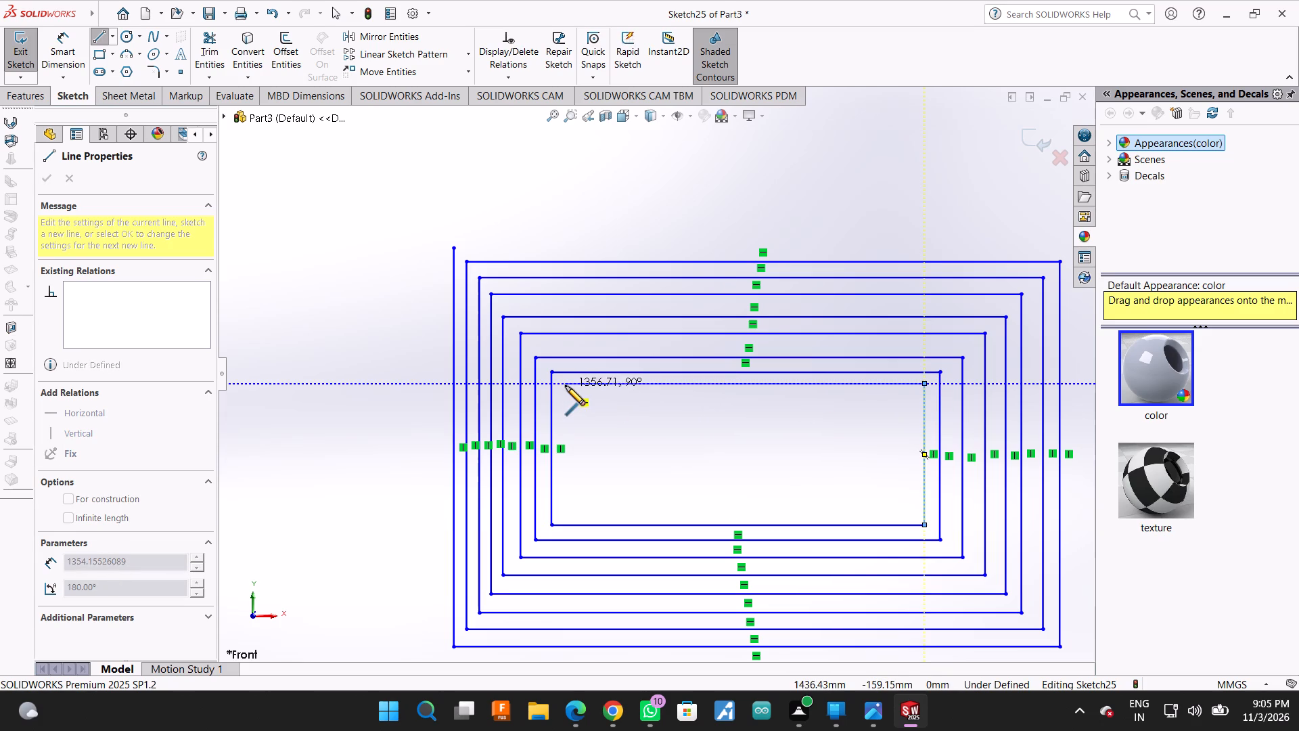
drag(566, 386, 568, 402)
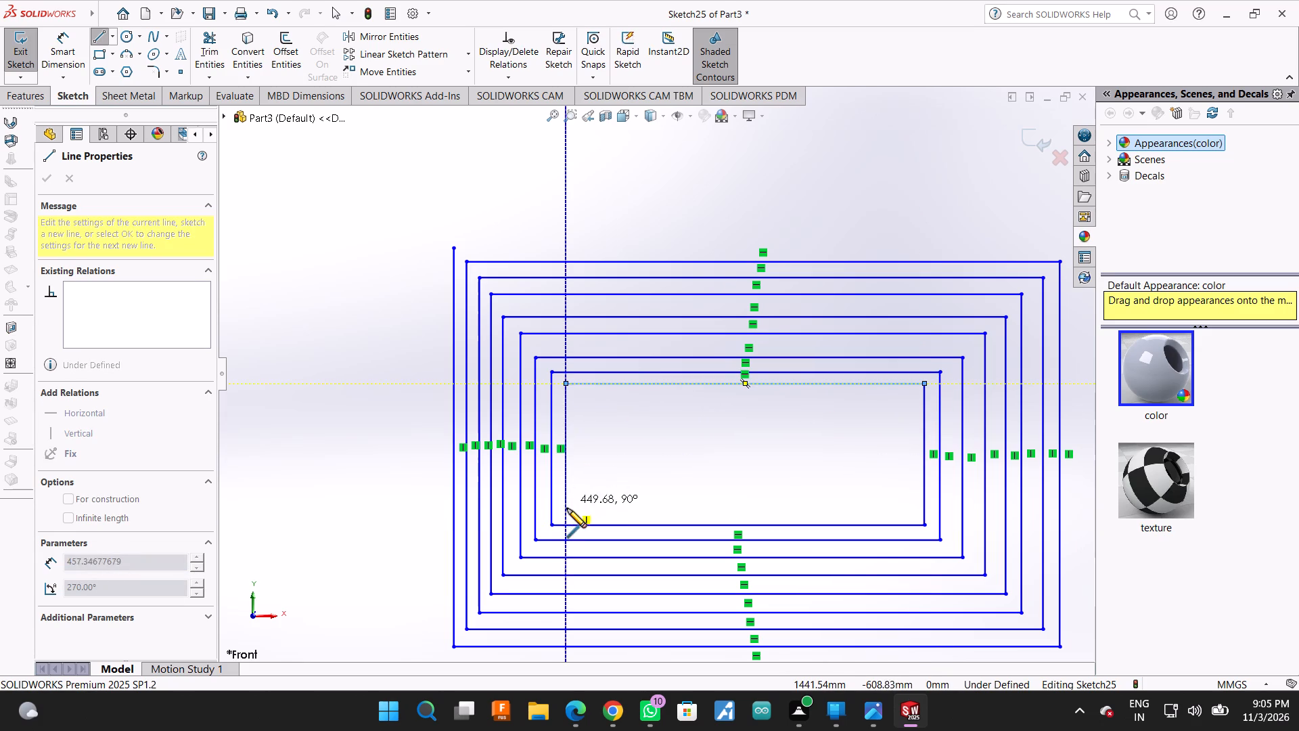
click(566, 512)
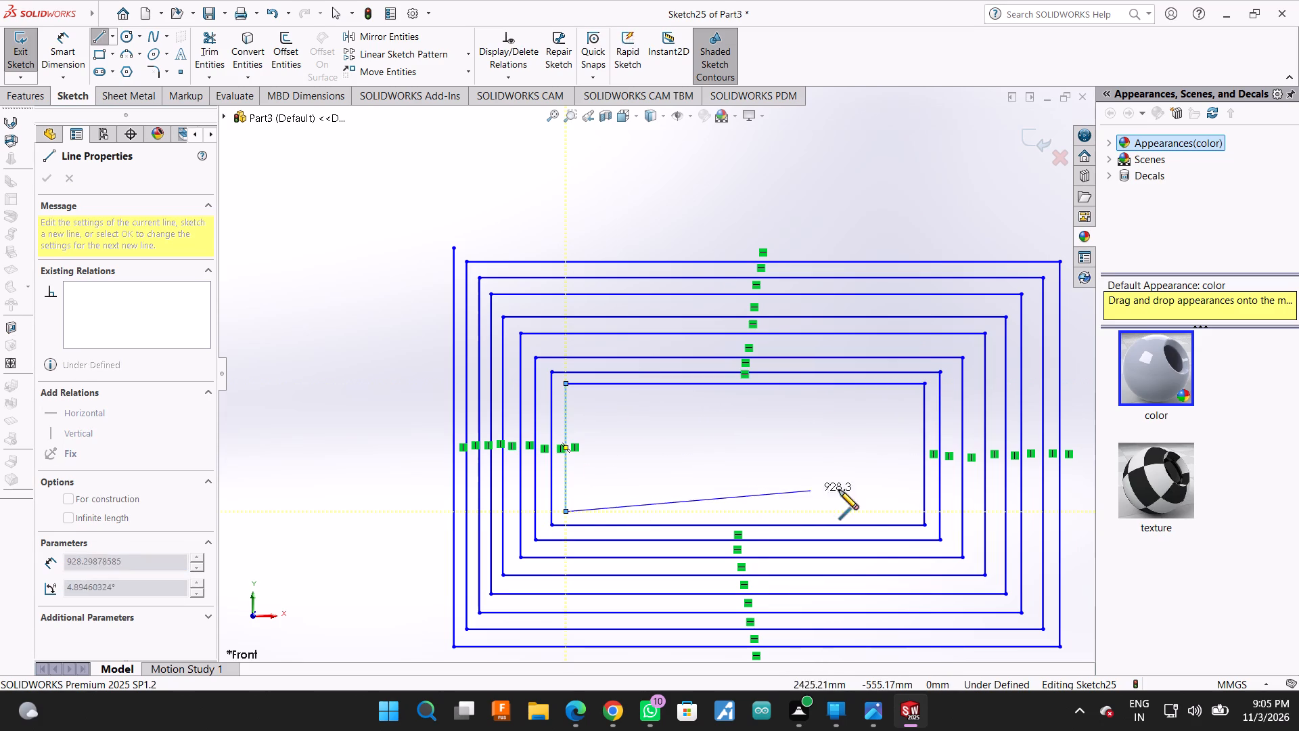
click(911, 513)
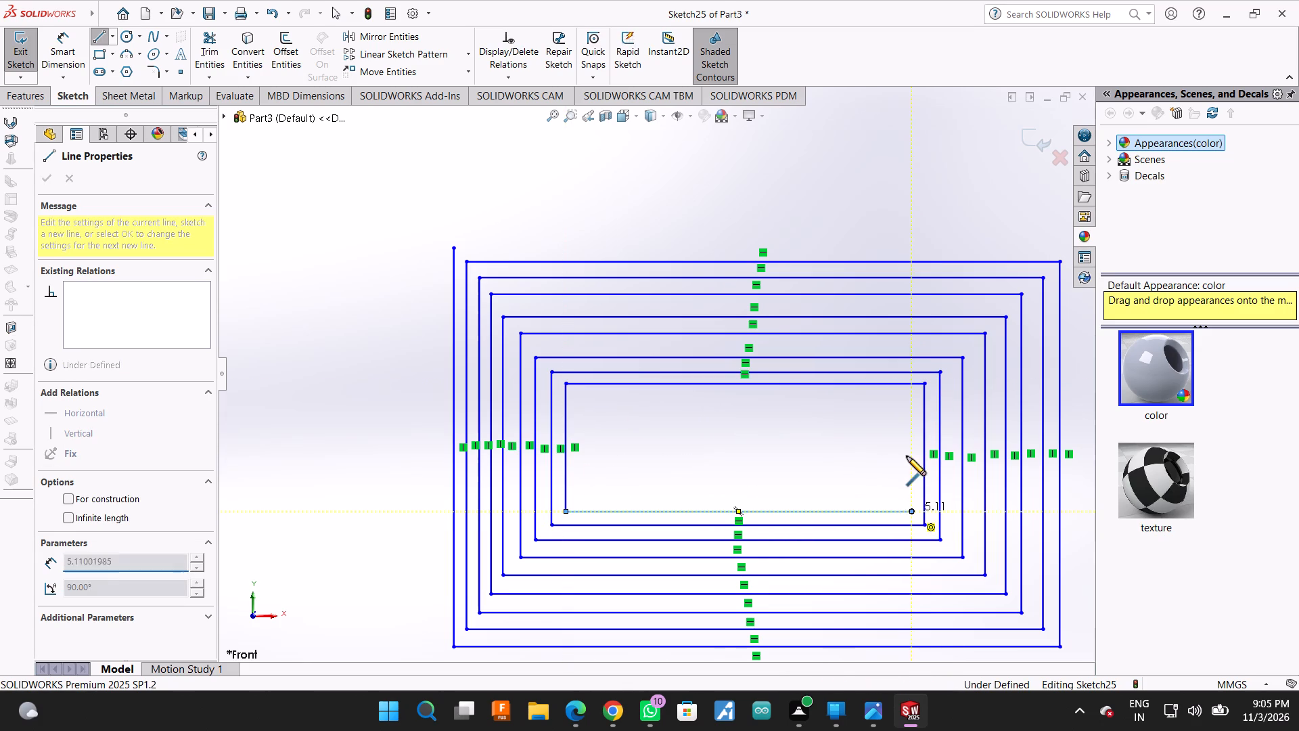
click(913, 400)
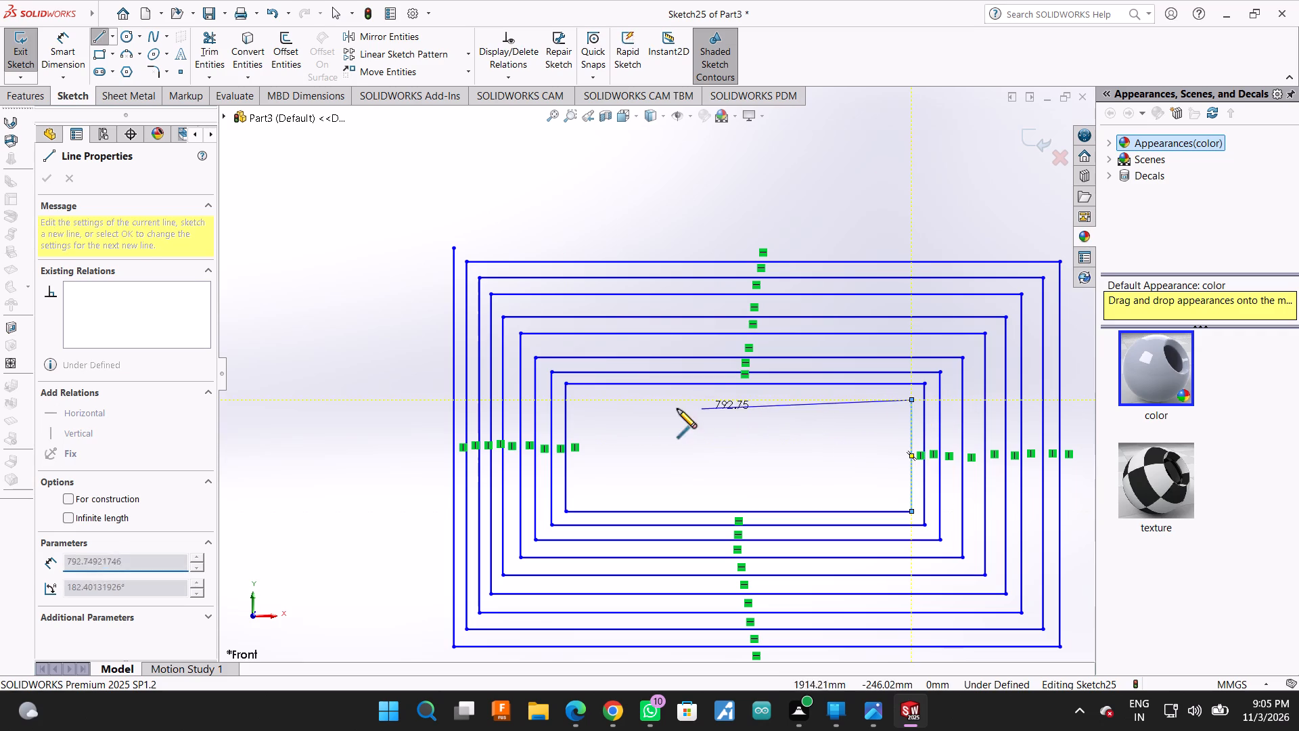
click(580, 403)
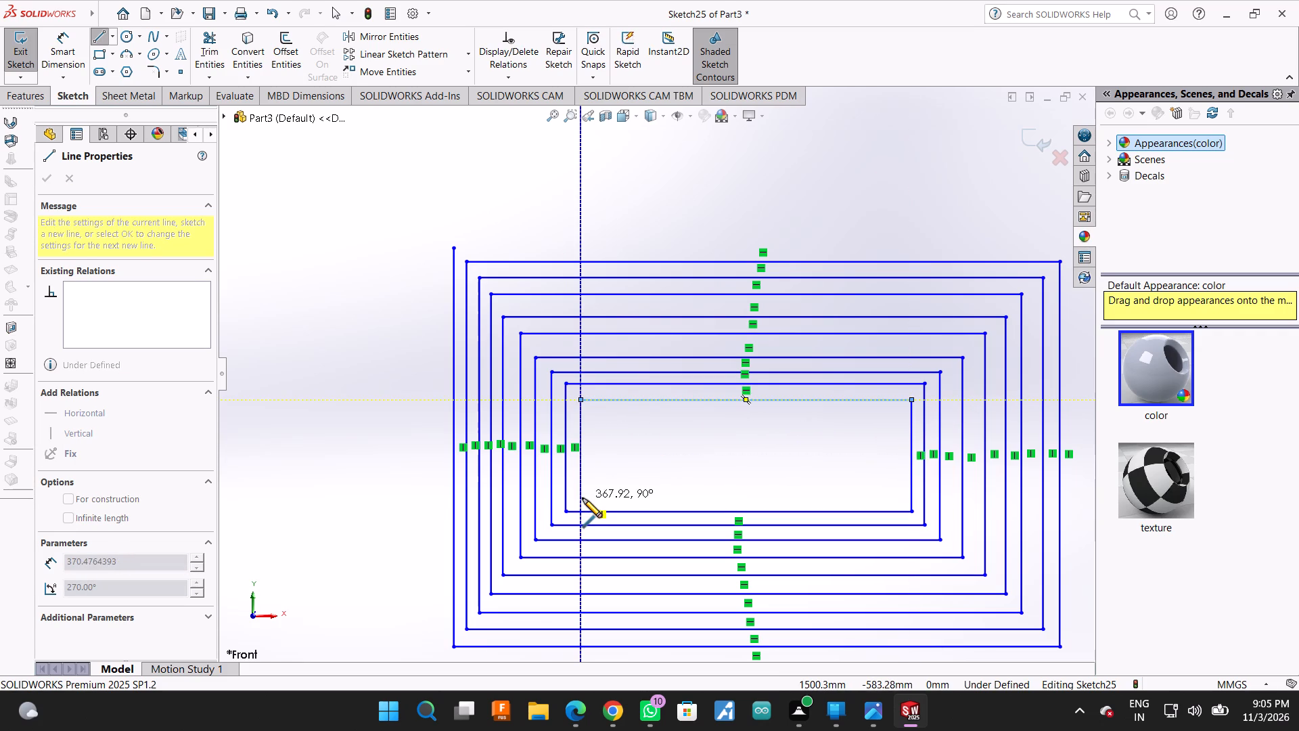
Add the spiral's tenth and eleventh turns, with upper lines about 1145 and 1040 mm long.
click(583, 498)
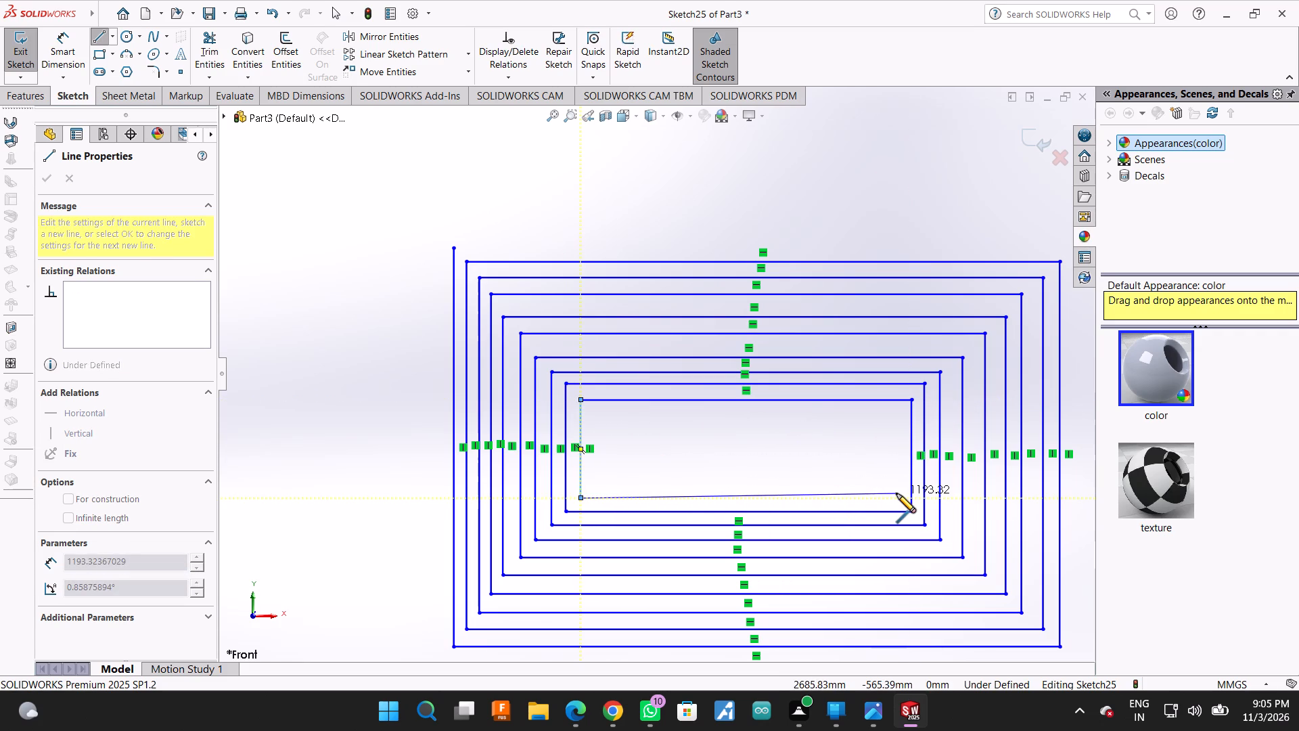
click(898, 498)
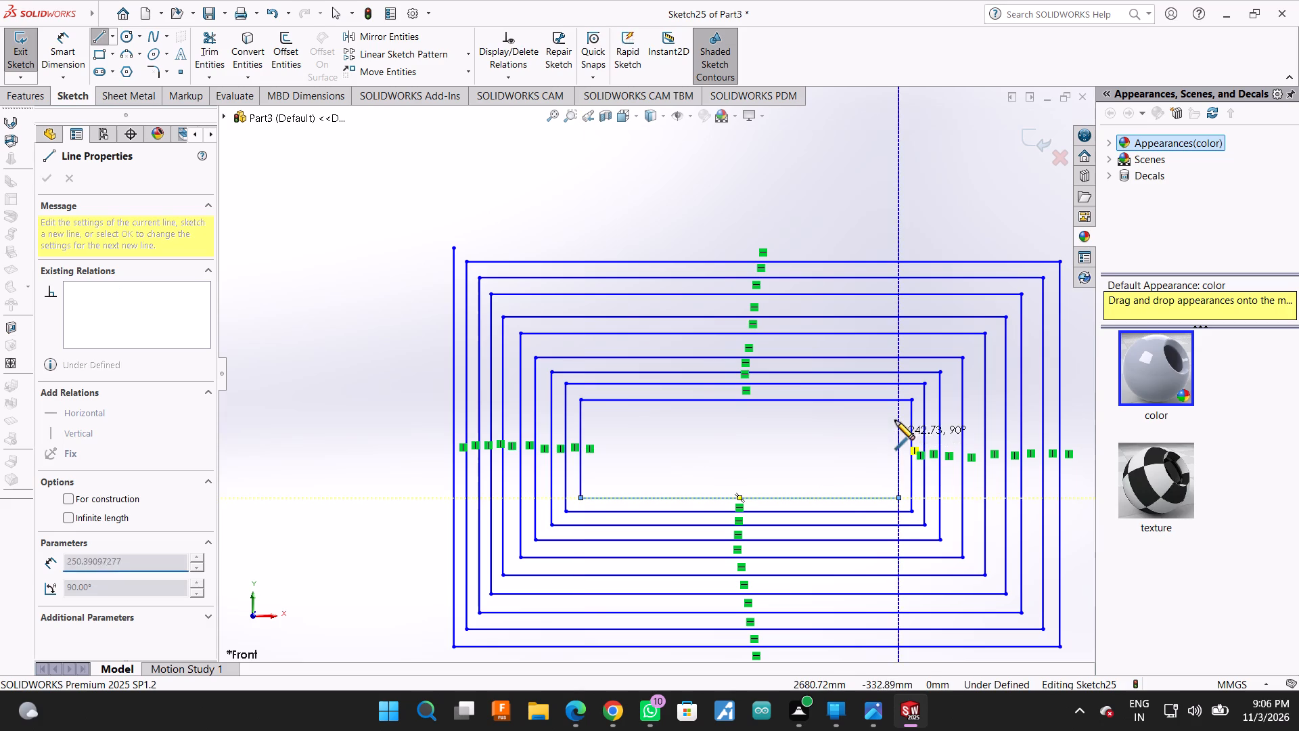
click(895, 412)
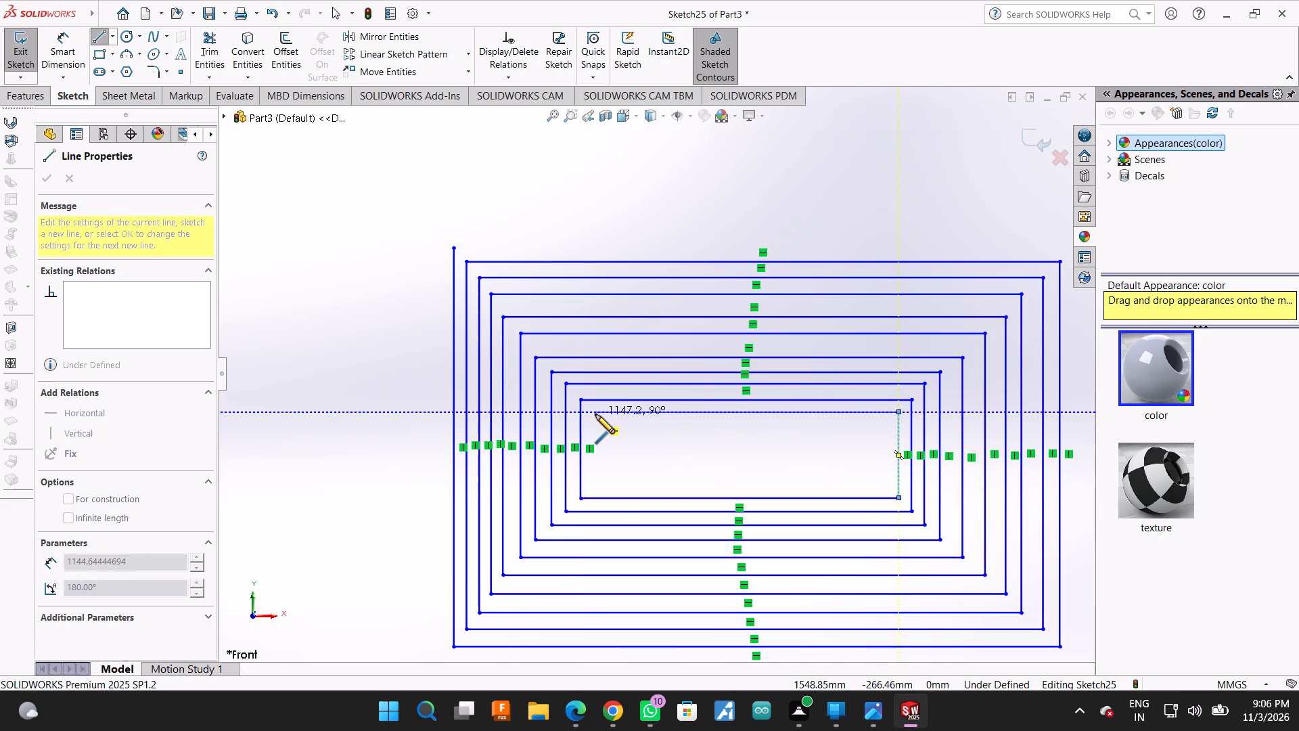
click(597, 414)
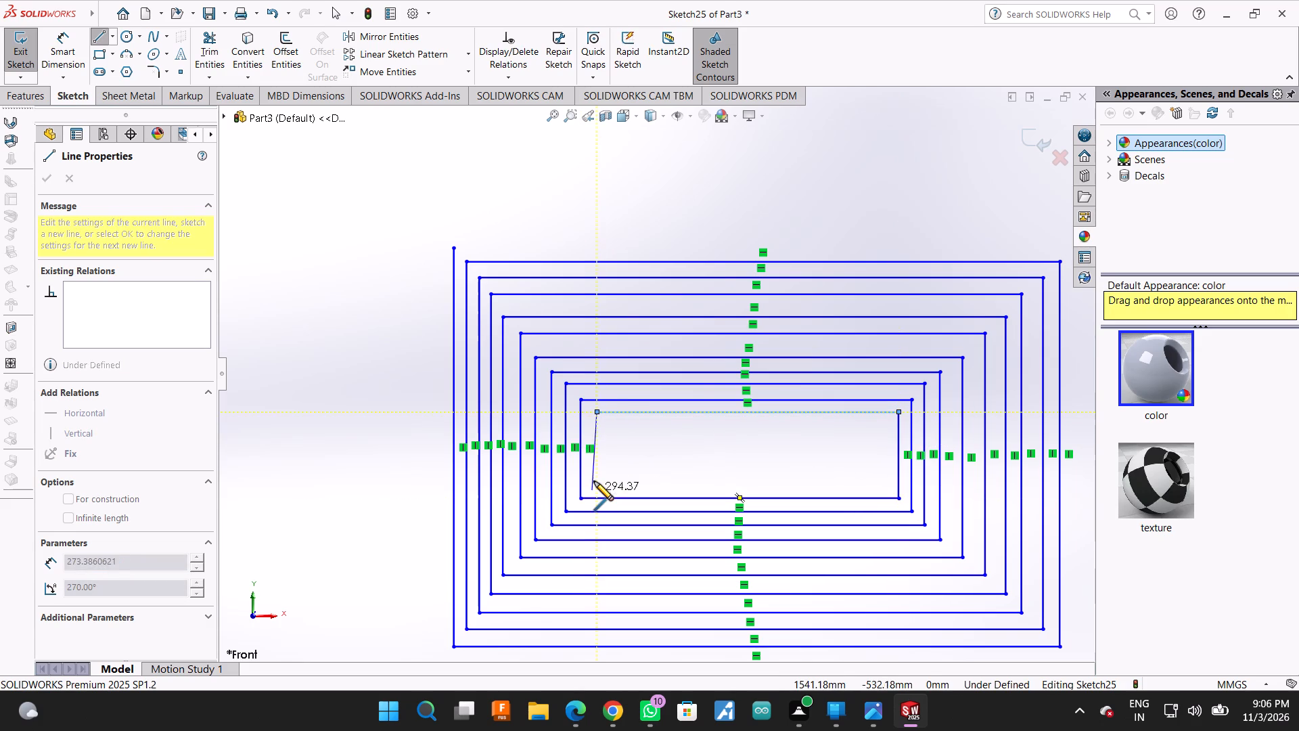
click(595, 477)
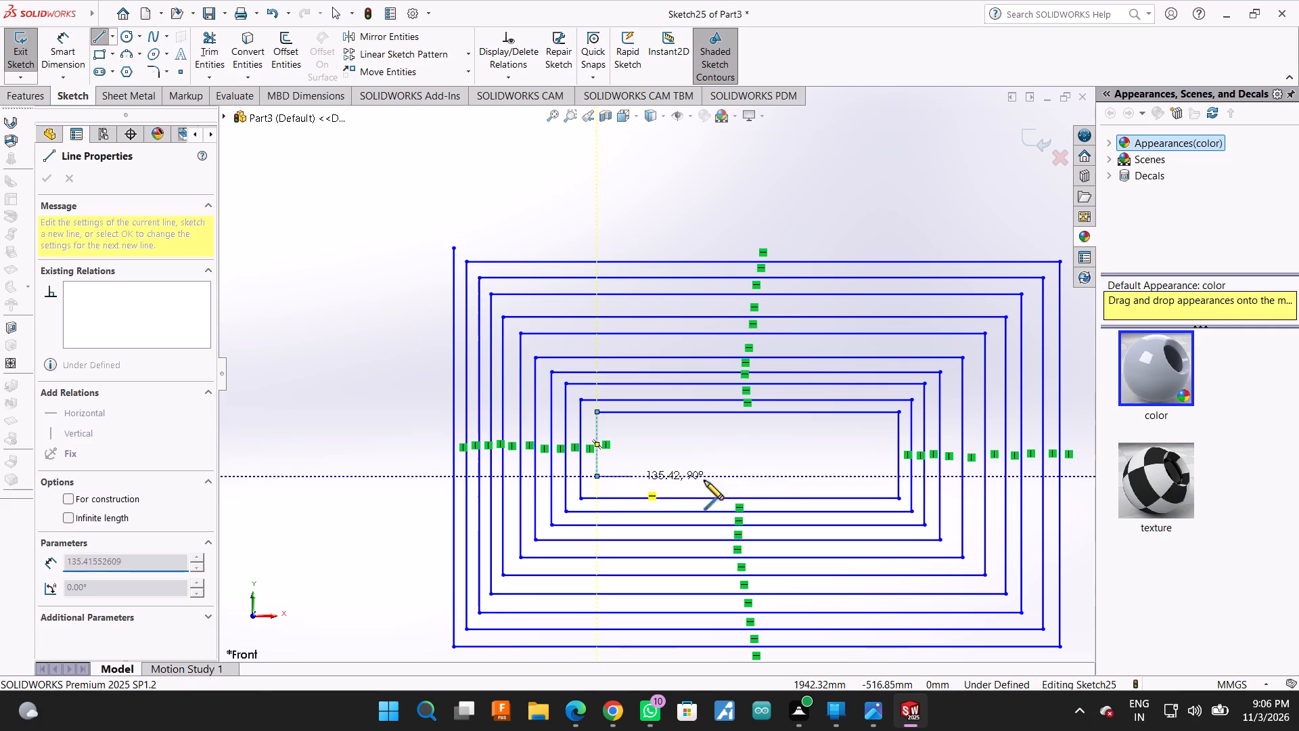
click(596, 484)
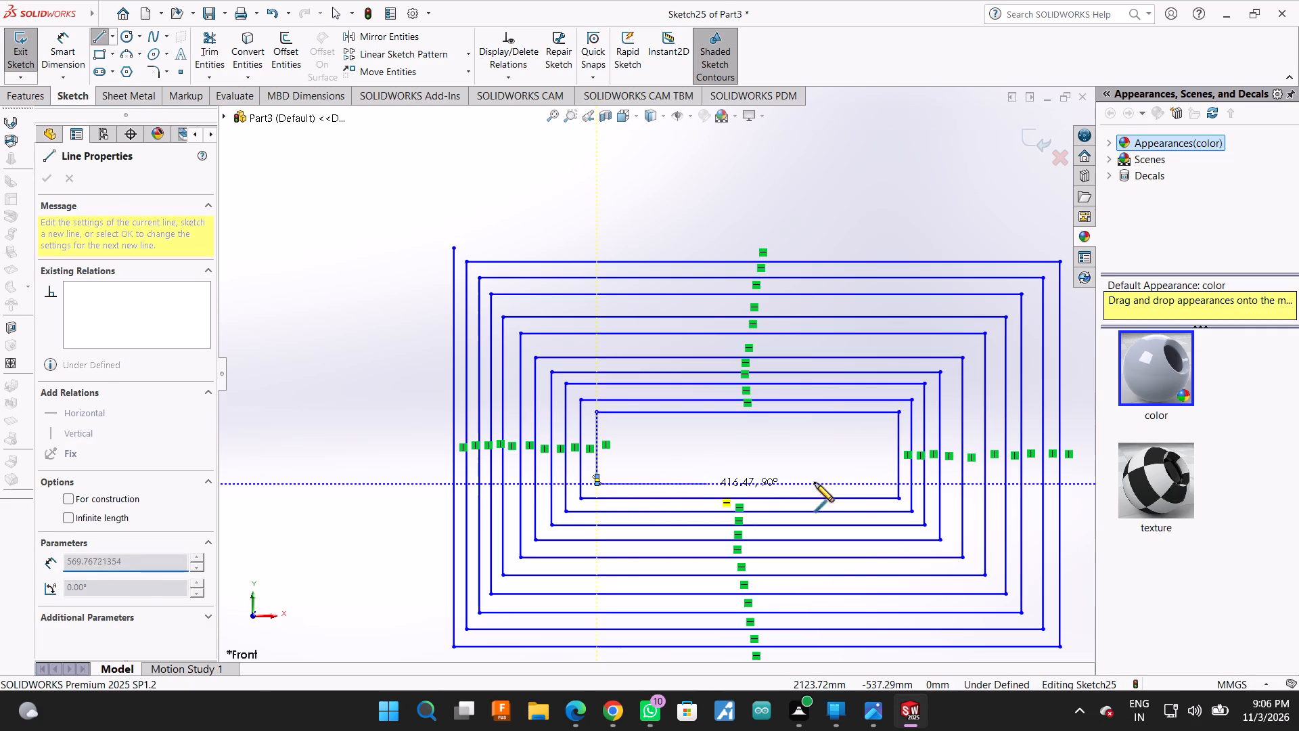
click(885, 481)
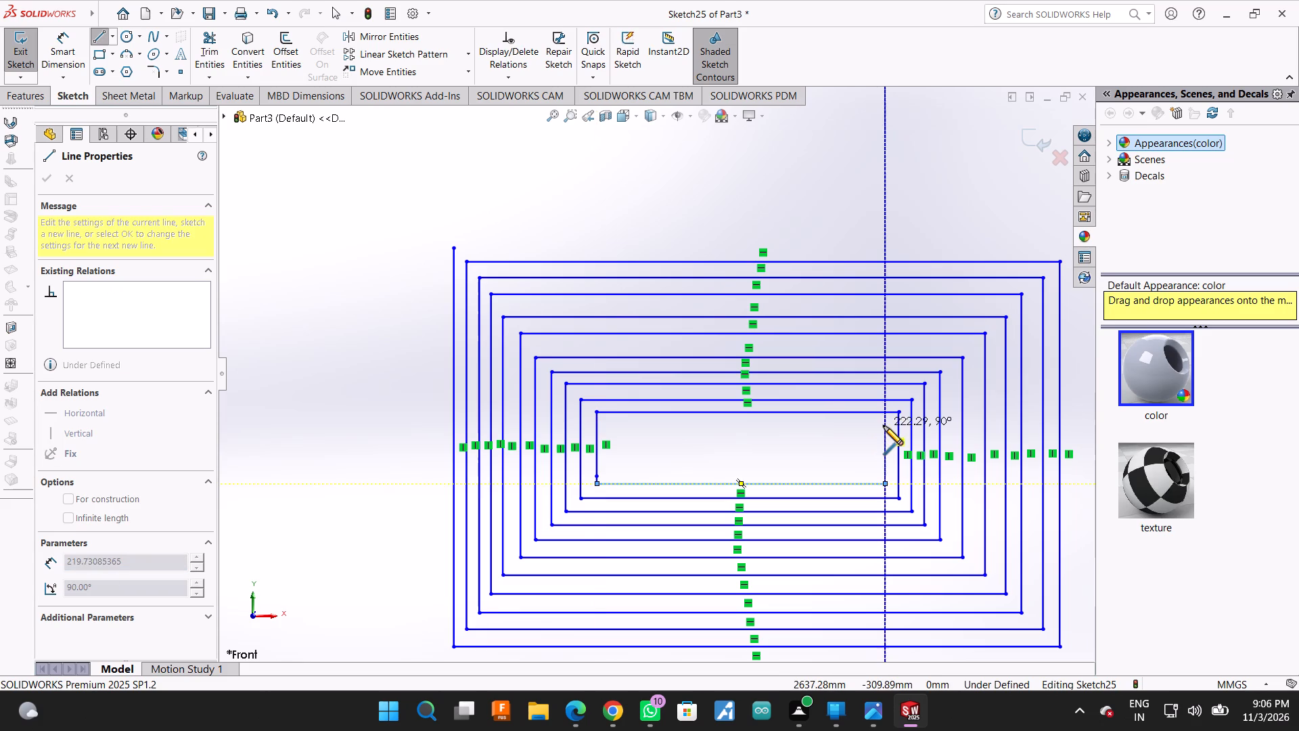
click(884, 423)
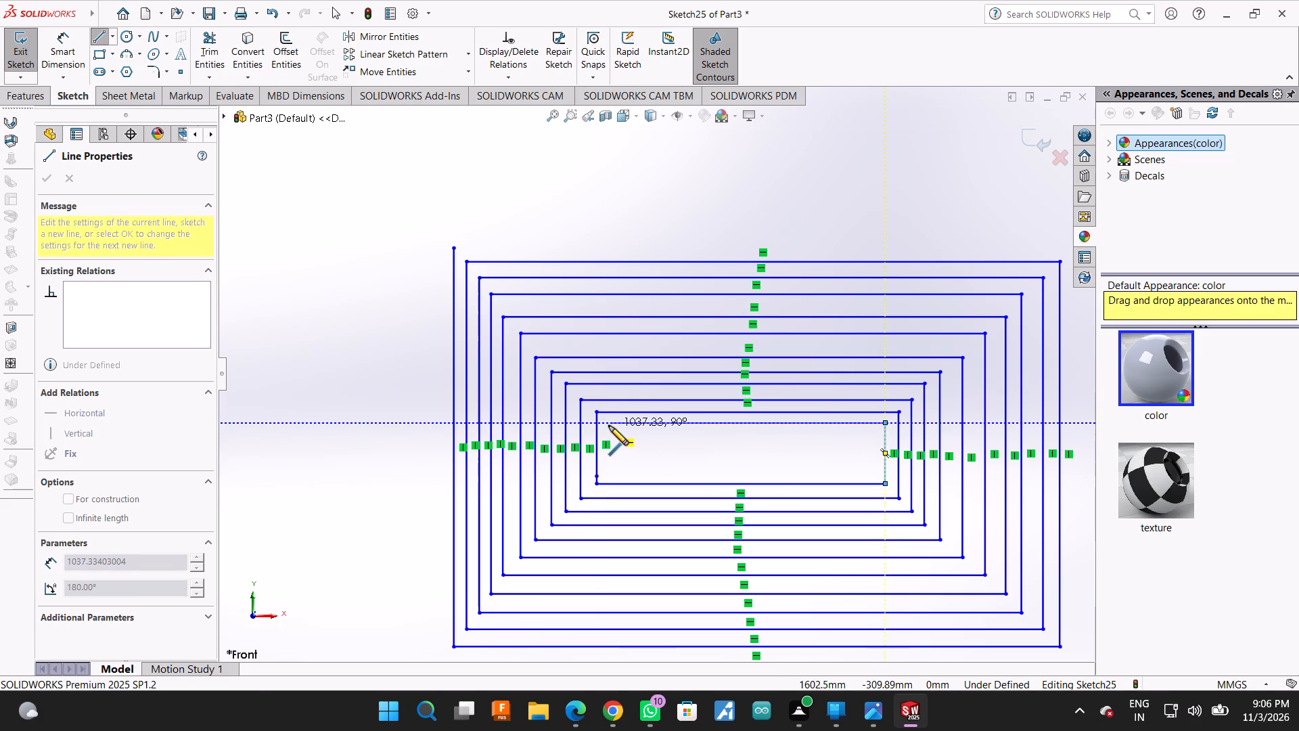
click(608, 426)
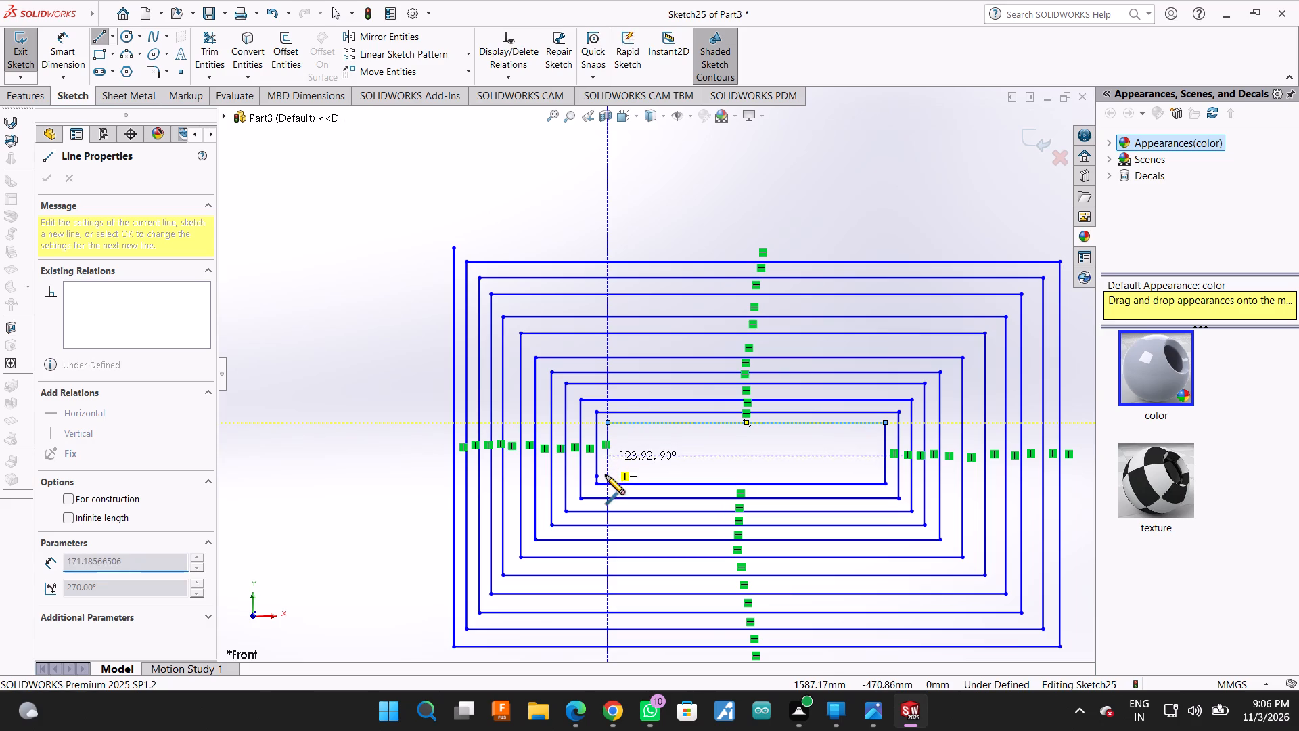
Add the spiral's twelfth turn with an upper line about 955 mm long, and the thirteenth with a left line about 144 mm.
click(606, 474)
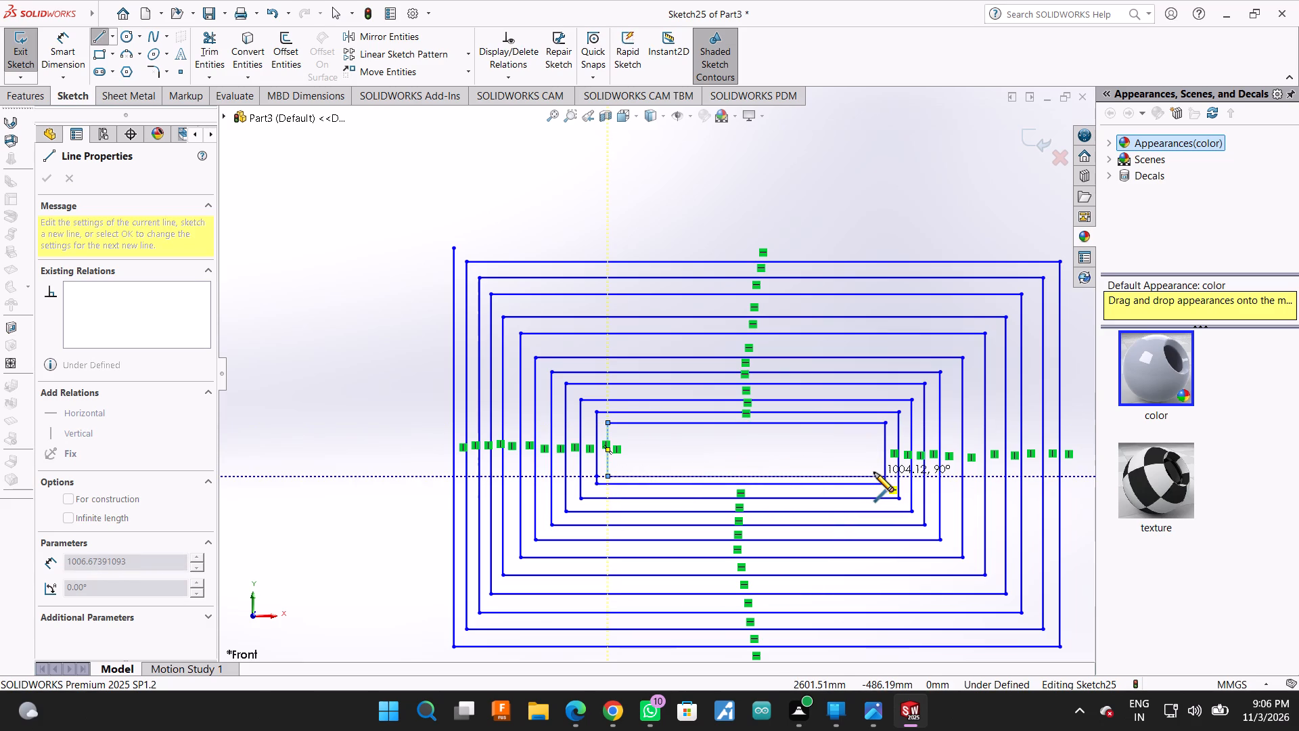
drag(874, 472, 874, 465)
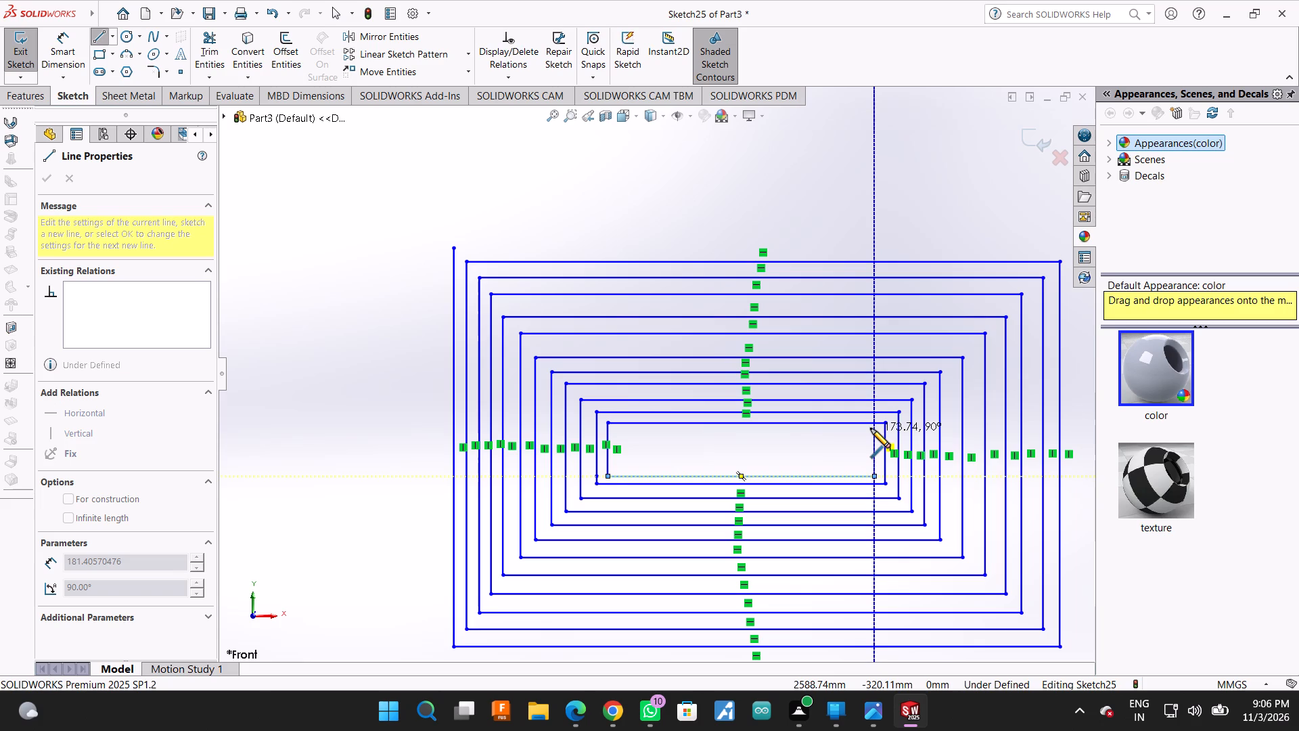
click(871, 428)
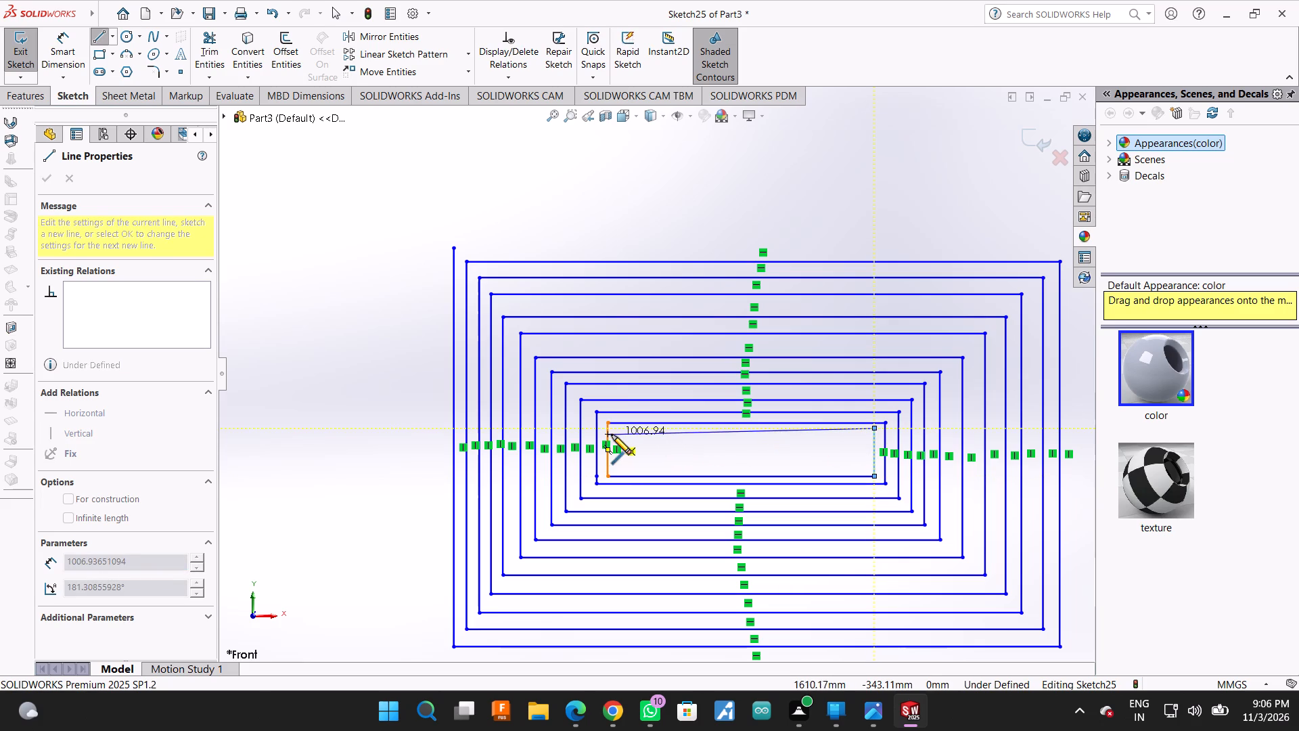
scroll(616, 430, down, 3)
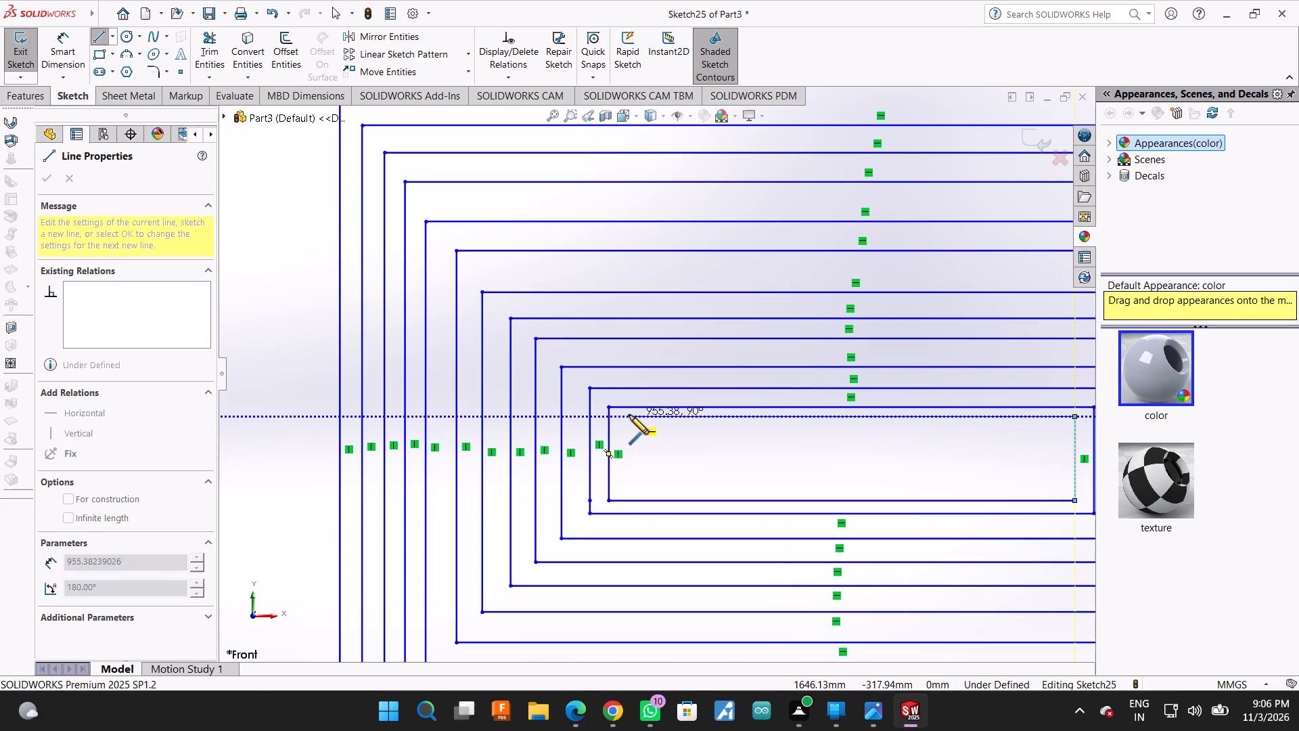
click(628, 415)
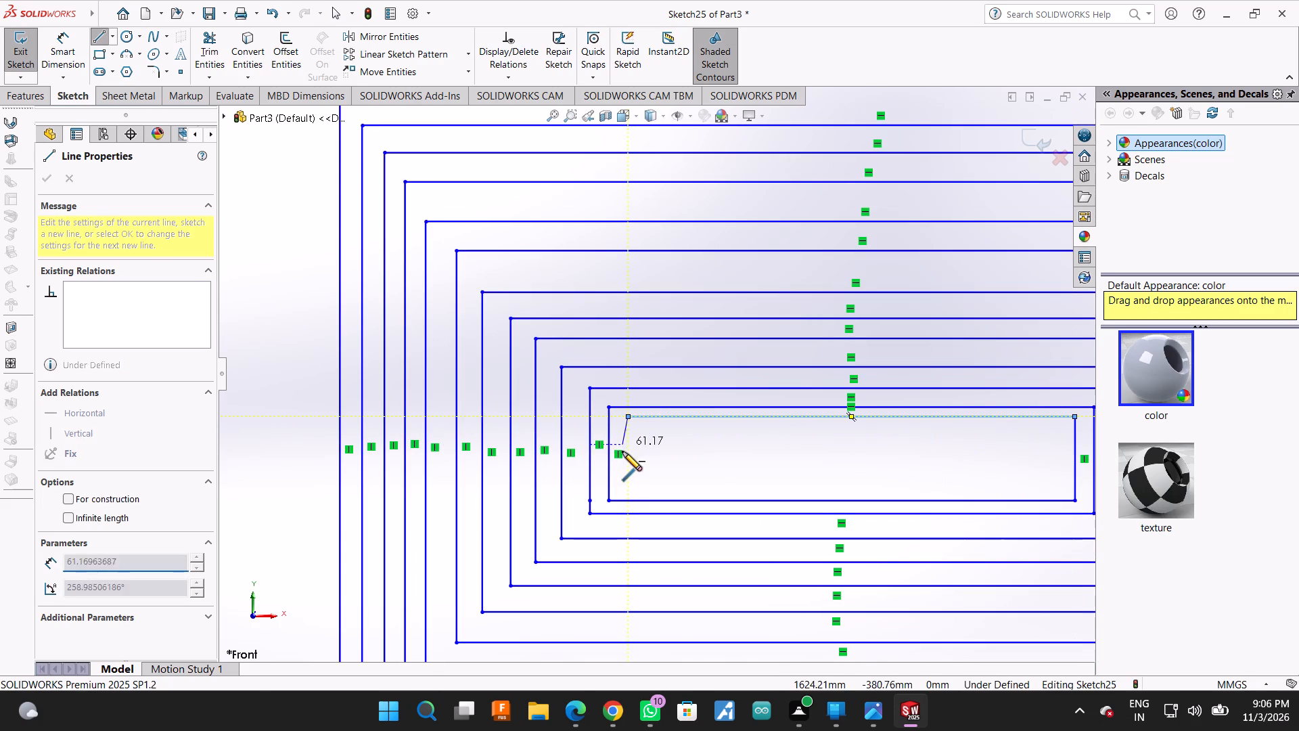
click(626, 486)
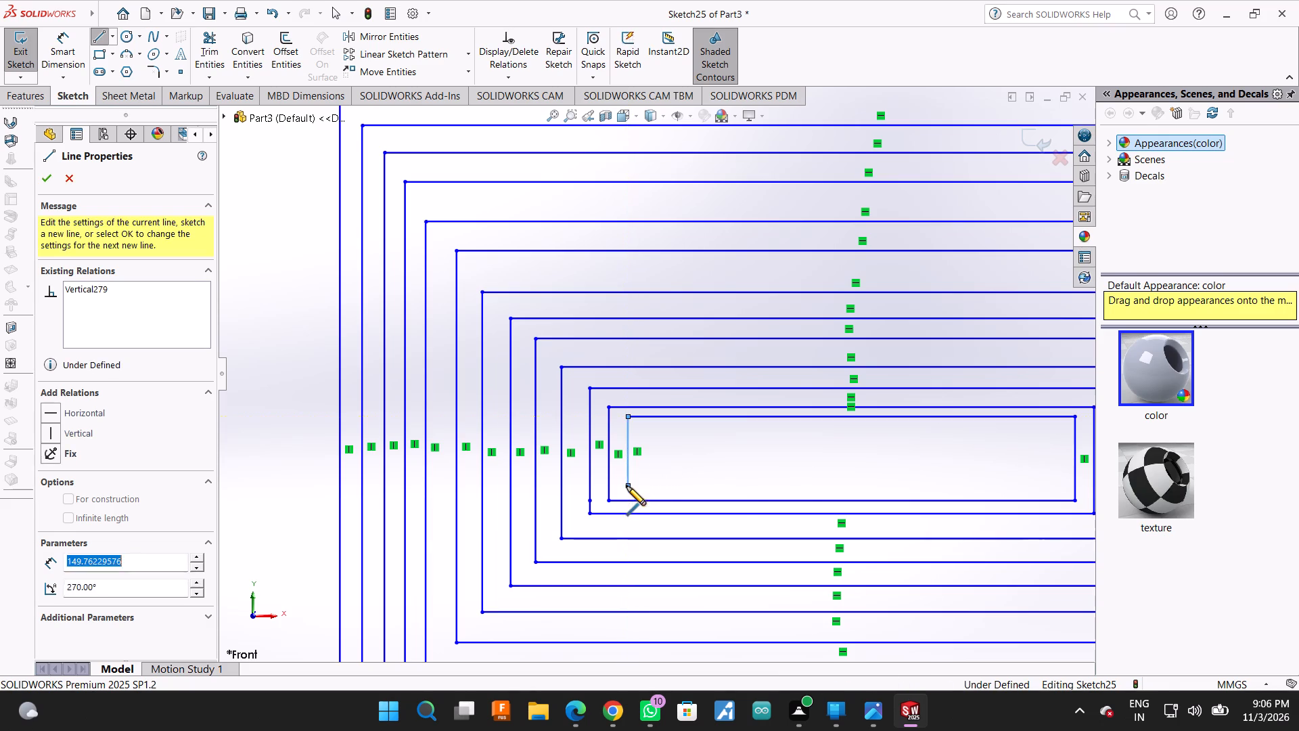
click(1057, 489)
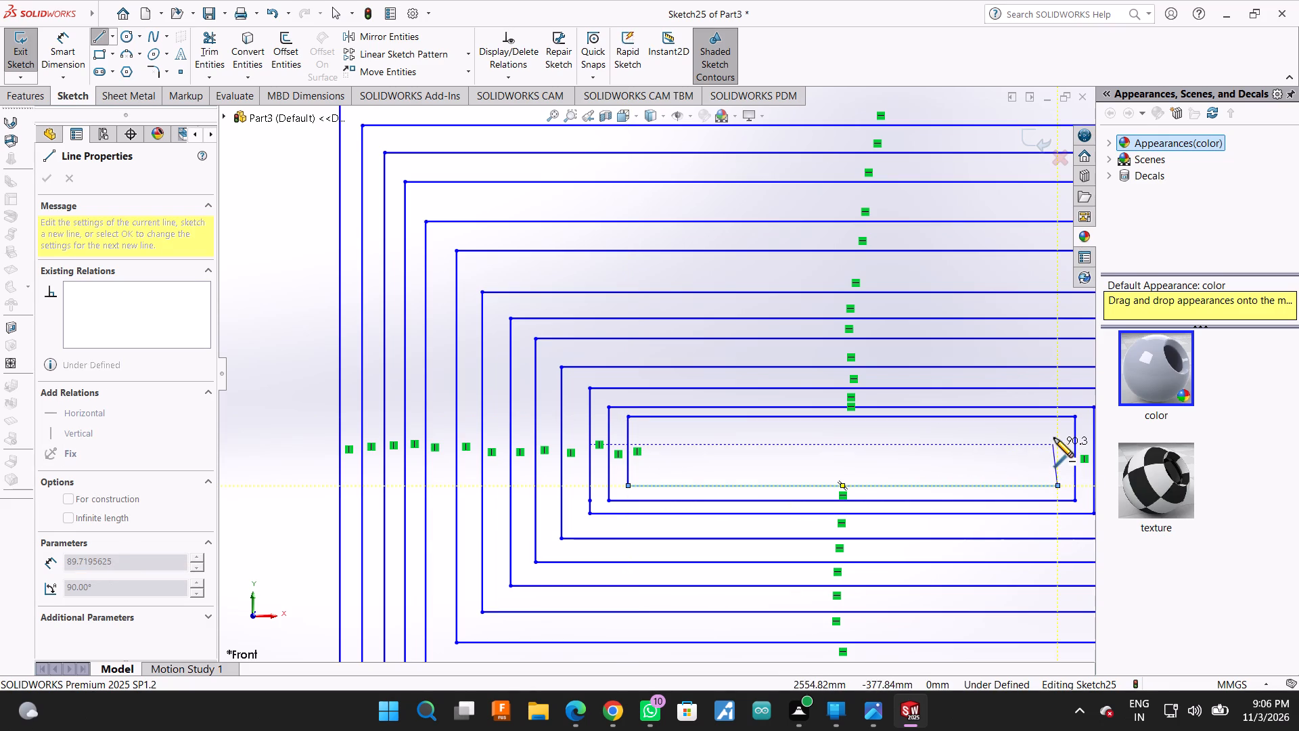
click(1054, 430)
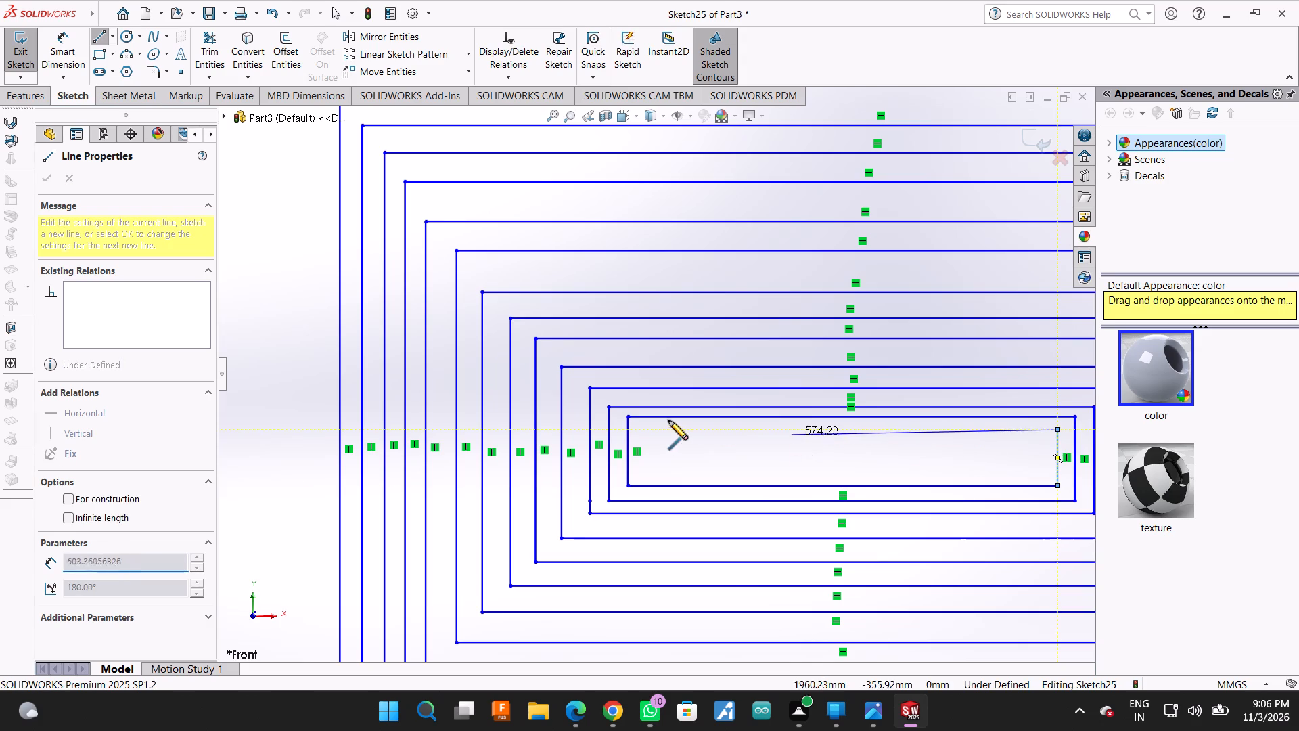
click(644, 428)
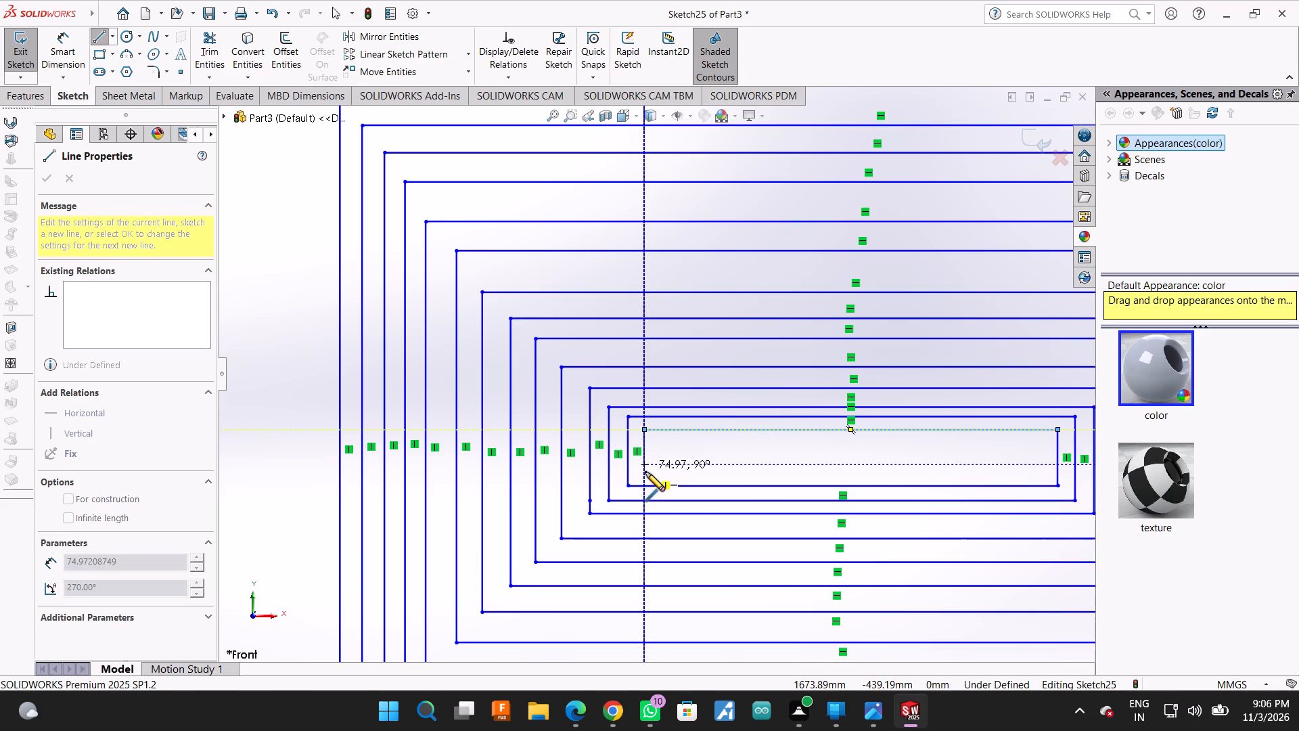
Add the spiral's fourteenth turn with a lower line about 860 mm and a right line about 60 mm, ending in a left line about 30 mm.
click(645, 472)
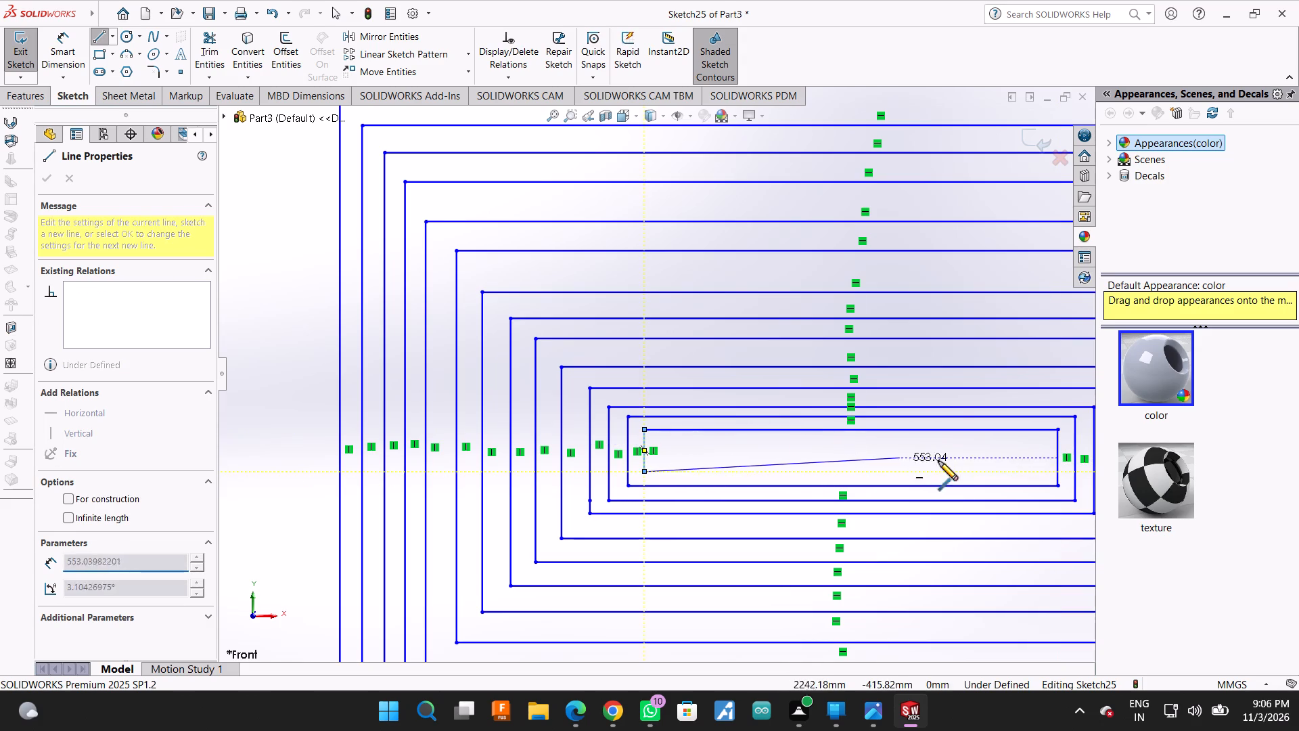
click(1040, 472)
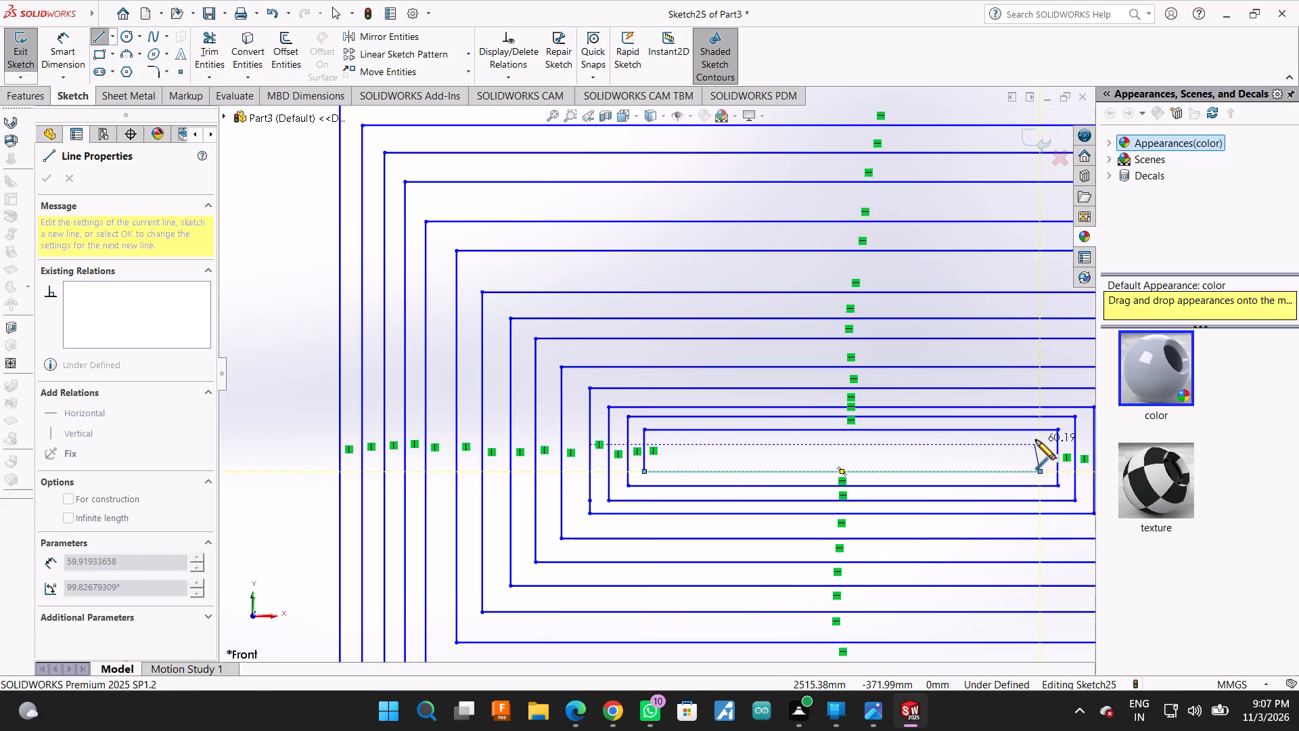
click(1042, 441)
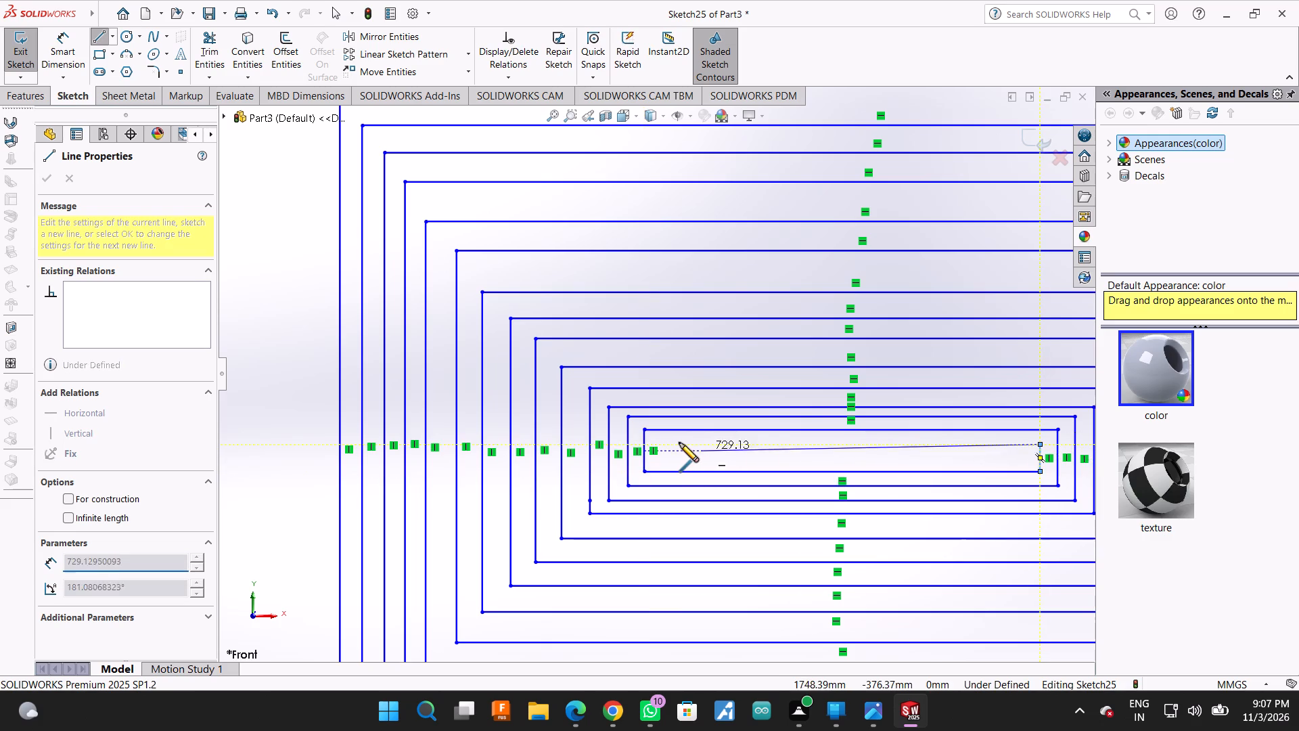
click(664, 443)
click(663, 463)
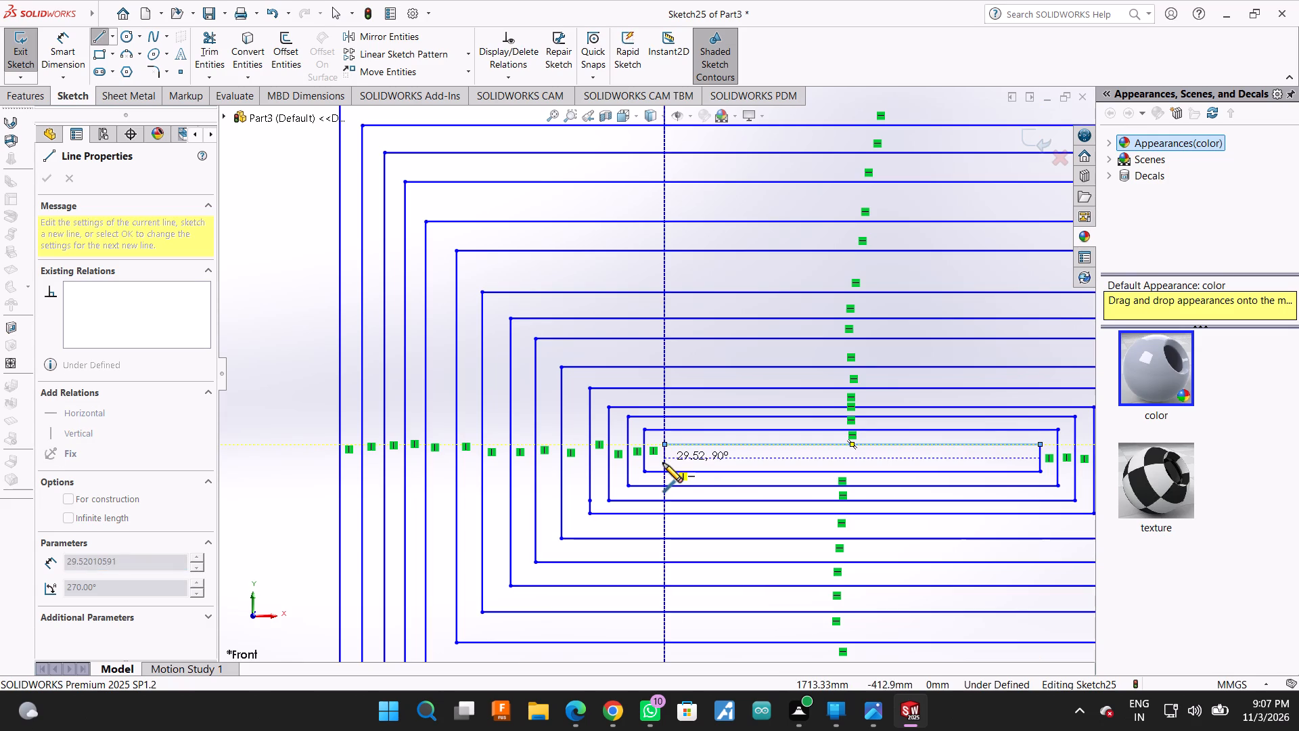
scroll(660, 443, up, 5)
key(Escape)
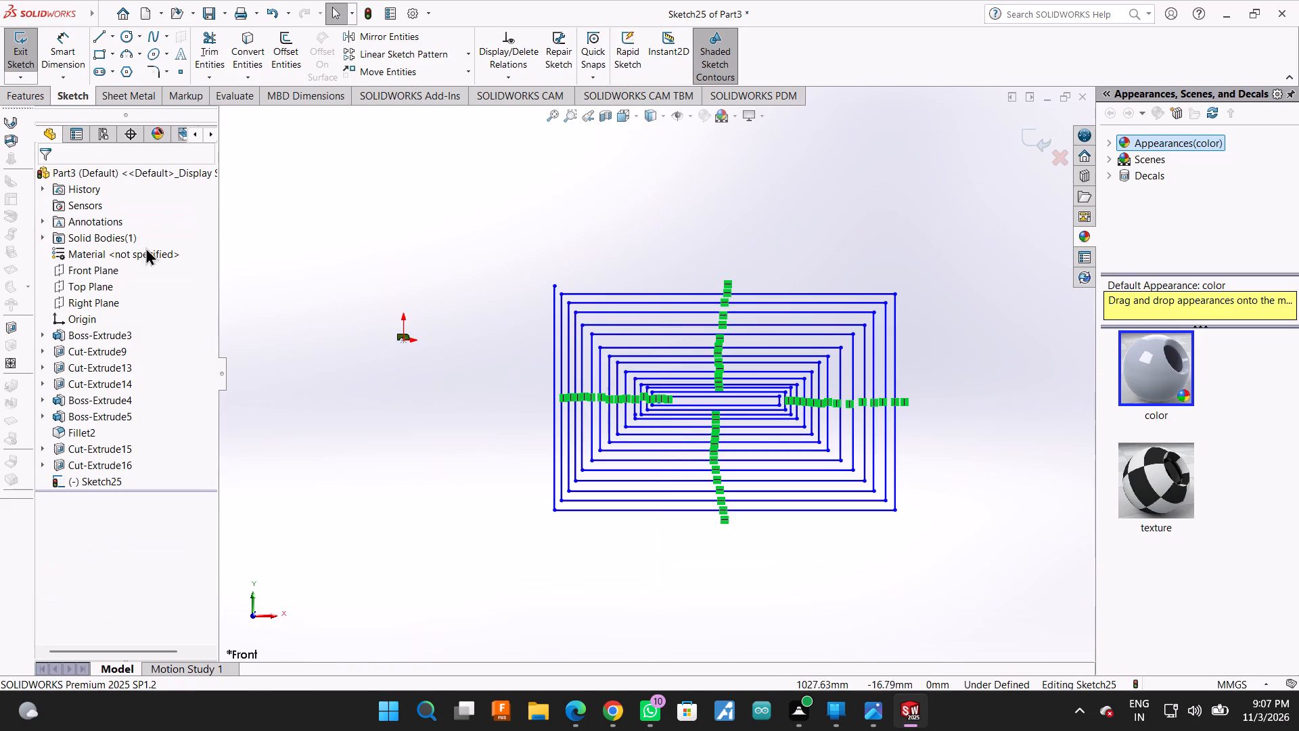
Erase the entire line spiral from the sketch with Power Trim, including the short segments remaining near its centre.
click(204, 39)
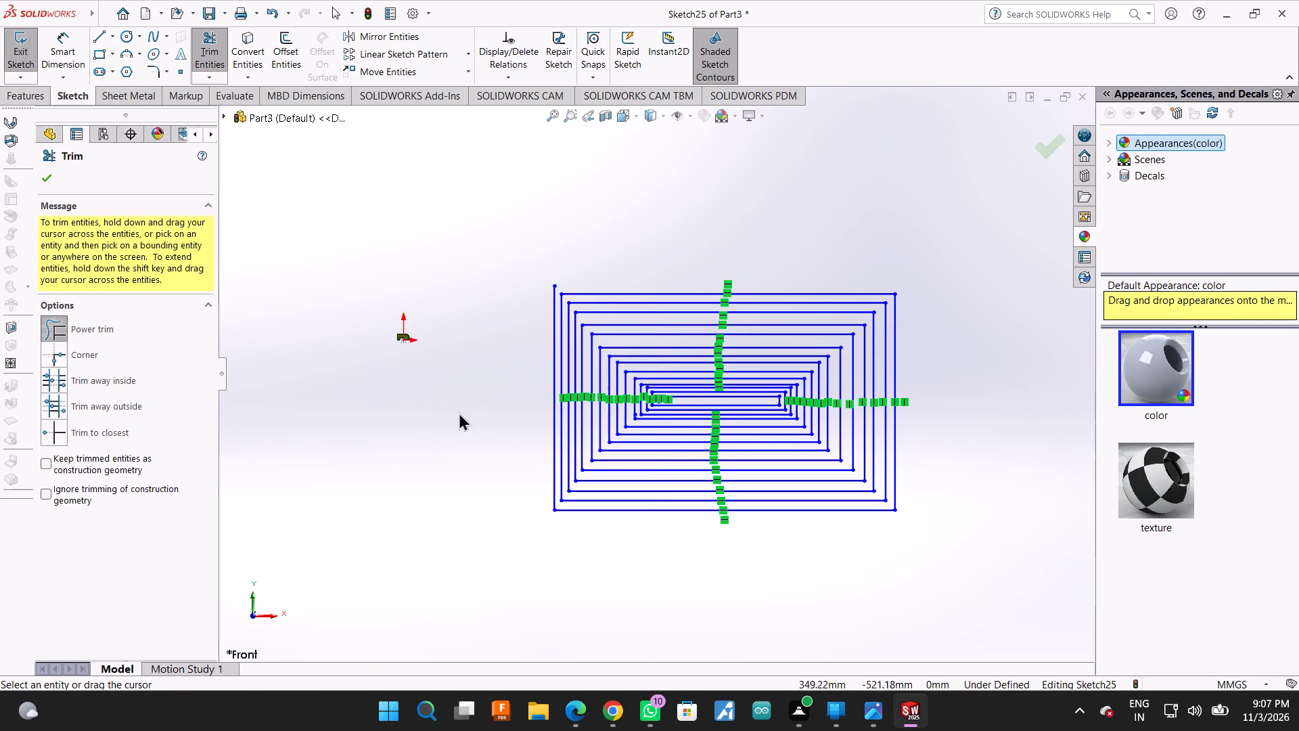
drag(459, 410, 919, 397)
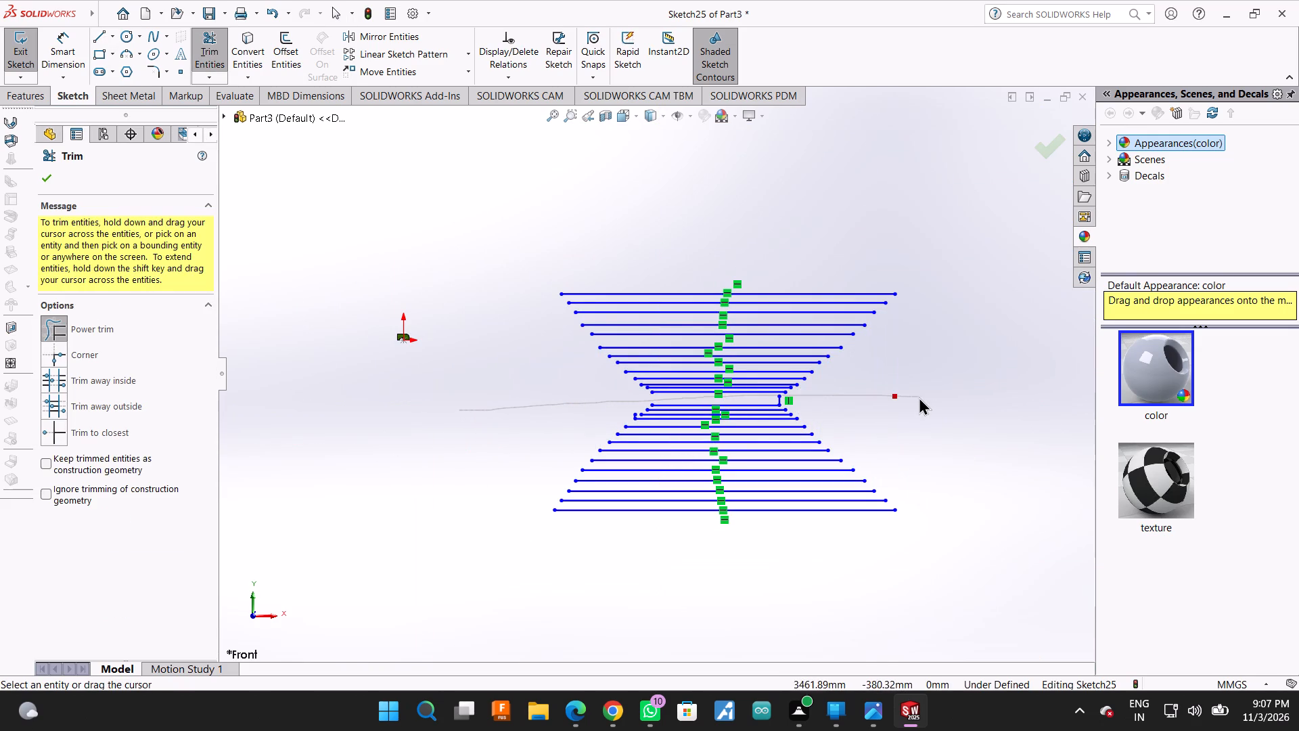
drag(919, 397, 924, 396)
drag(689, 257, 705, 575)
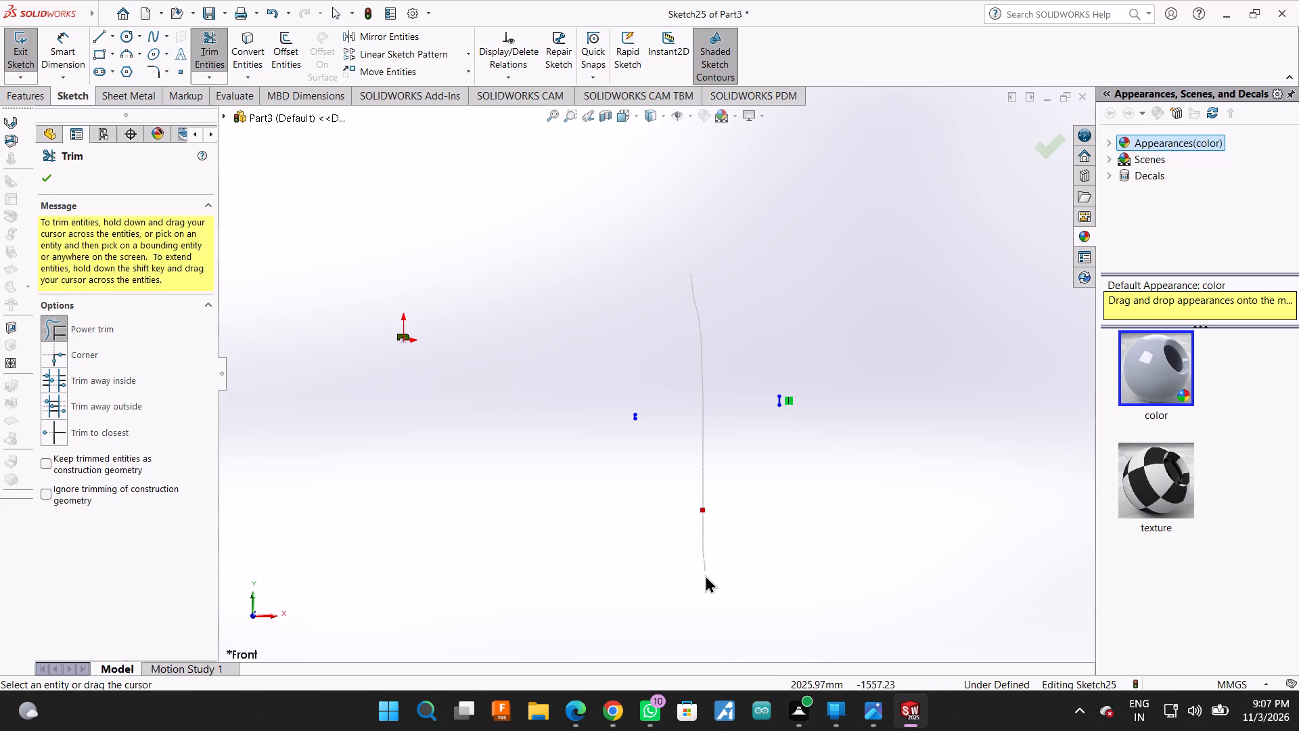
drag(705, 575, 705, 583)
scroll(758, 404, down, 2)
drag(815, 386, 703, 412)
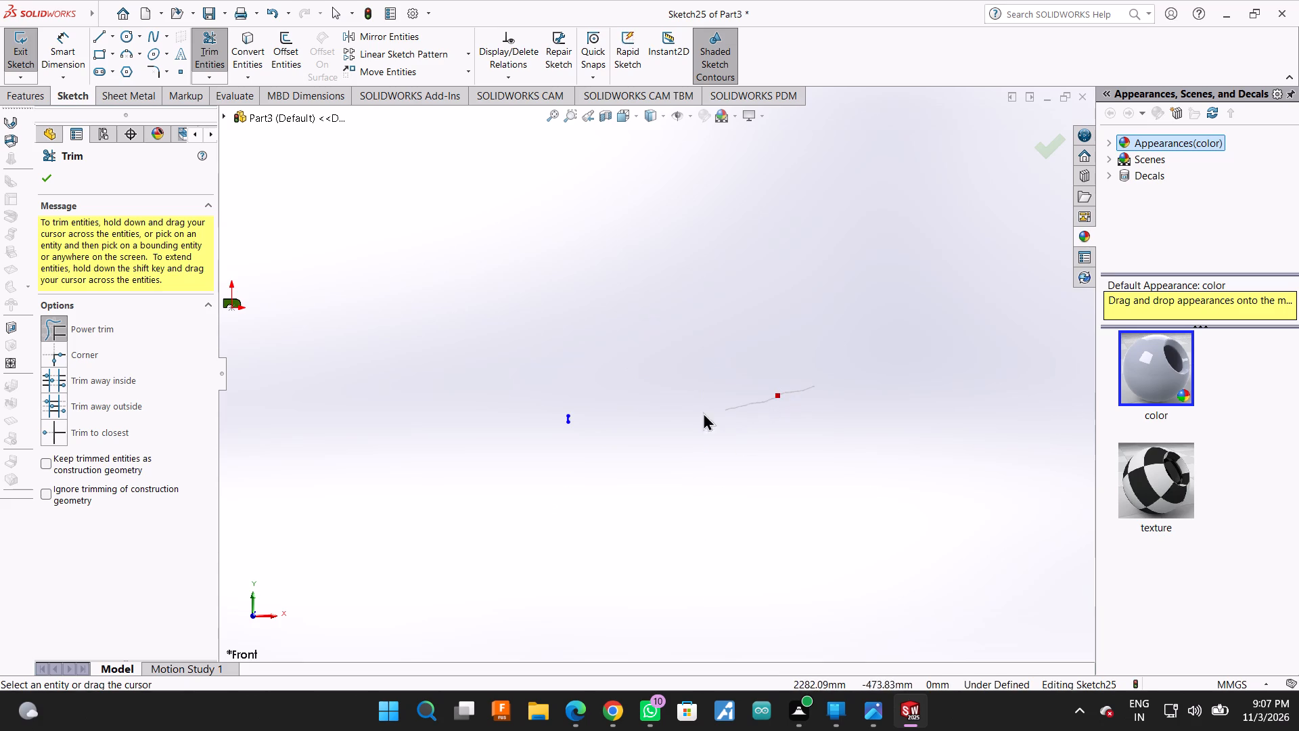
drag(703, 412, 553, 418)
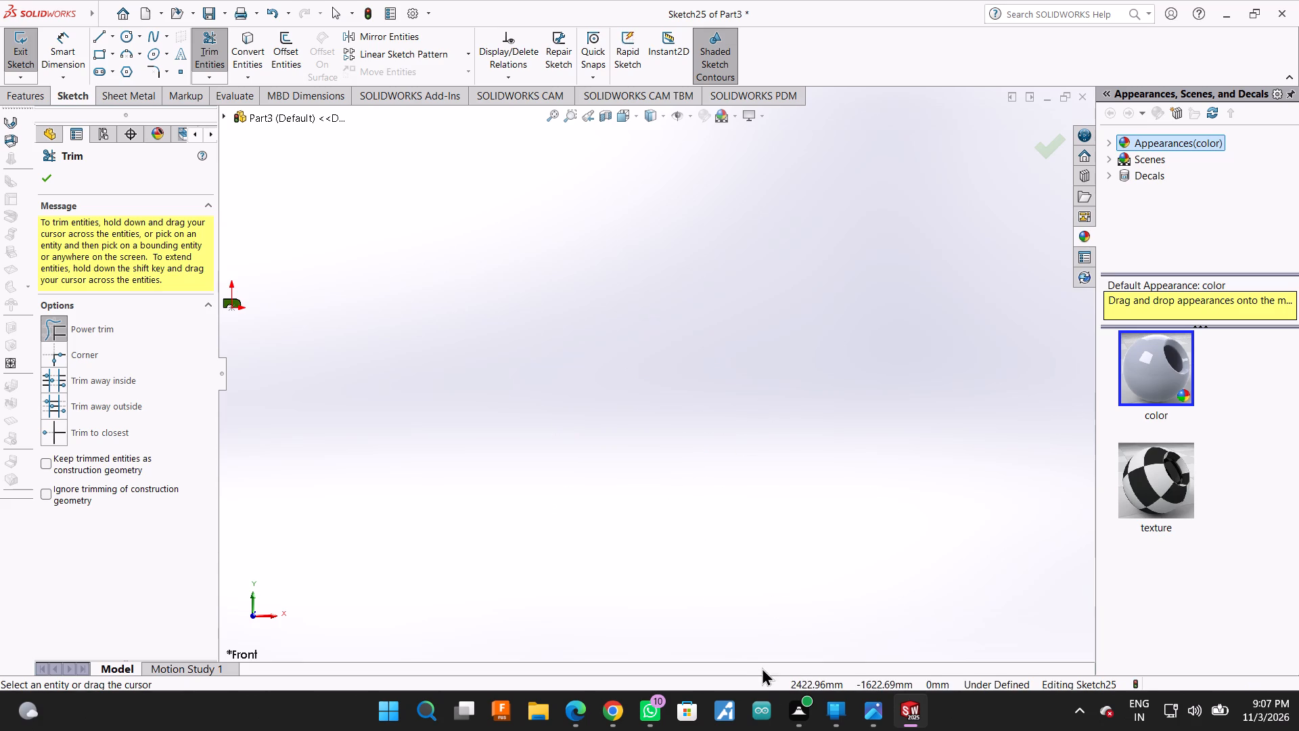
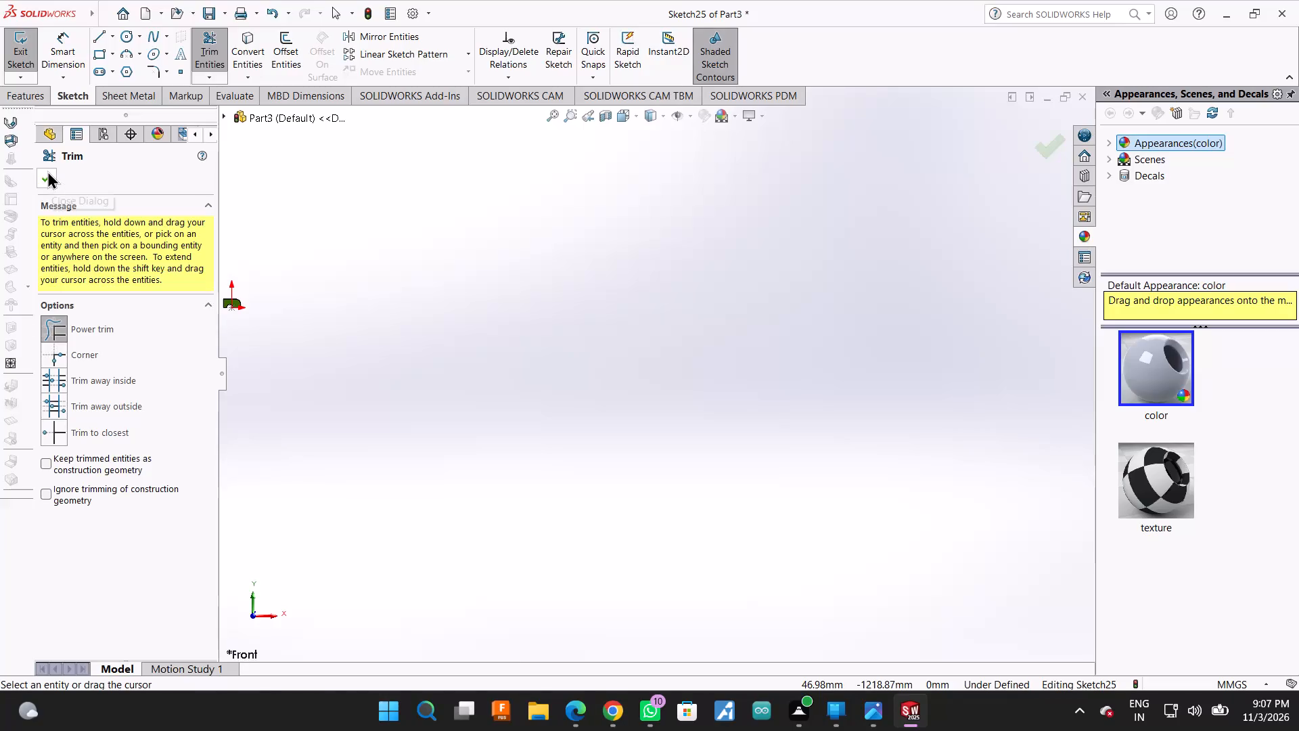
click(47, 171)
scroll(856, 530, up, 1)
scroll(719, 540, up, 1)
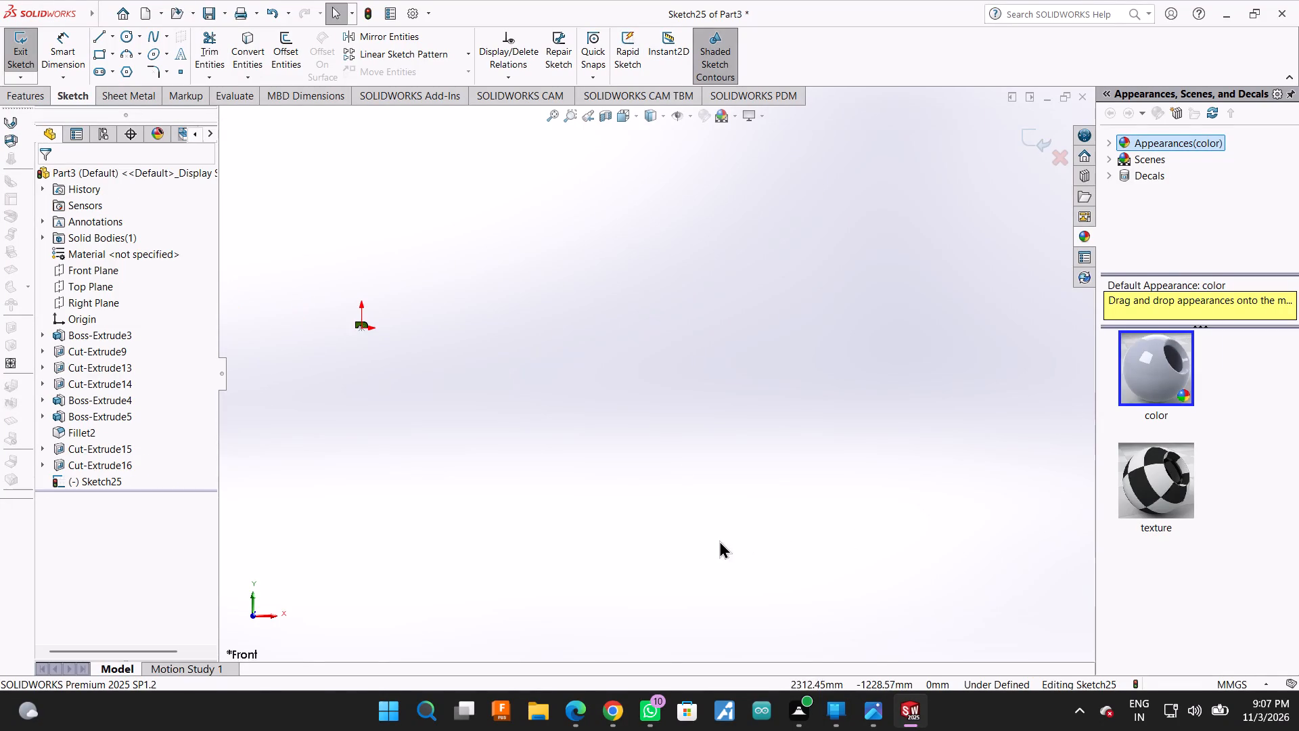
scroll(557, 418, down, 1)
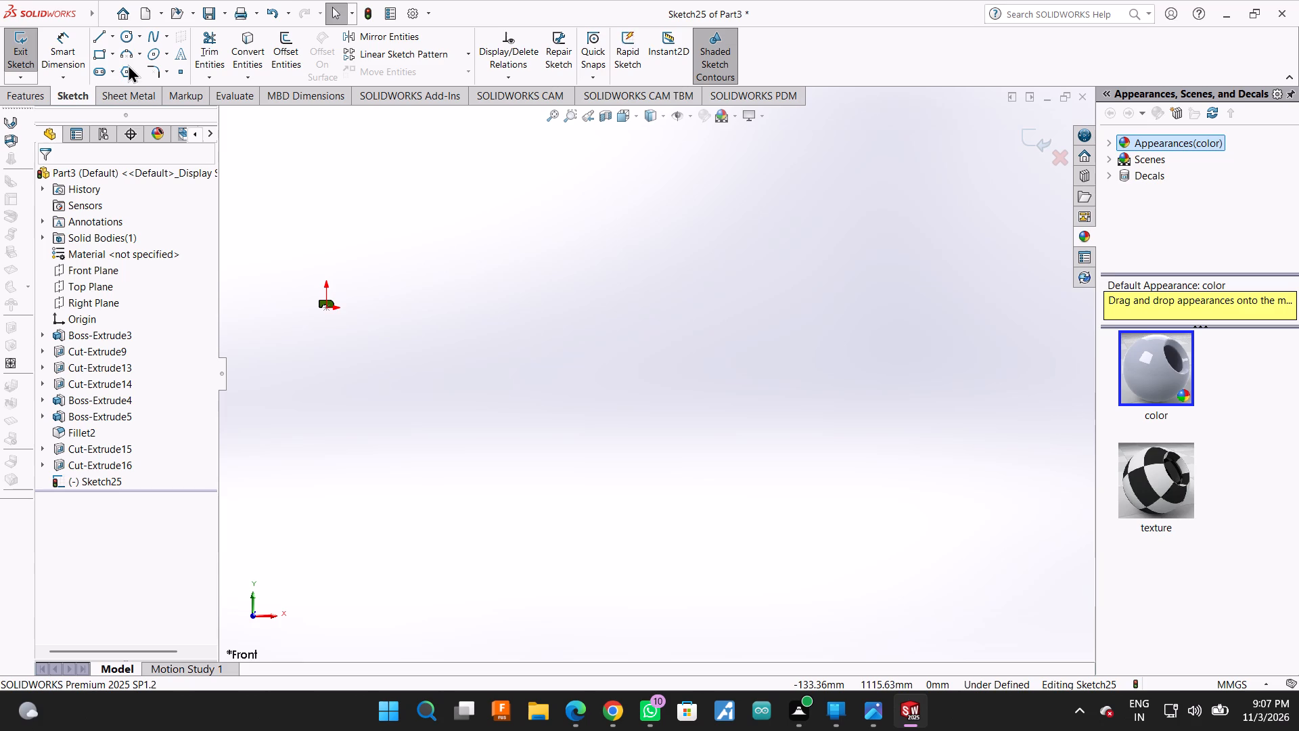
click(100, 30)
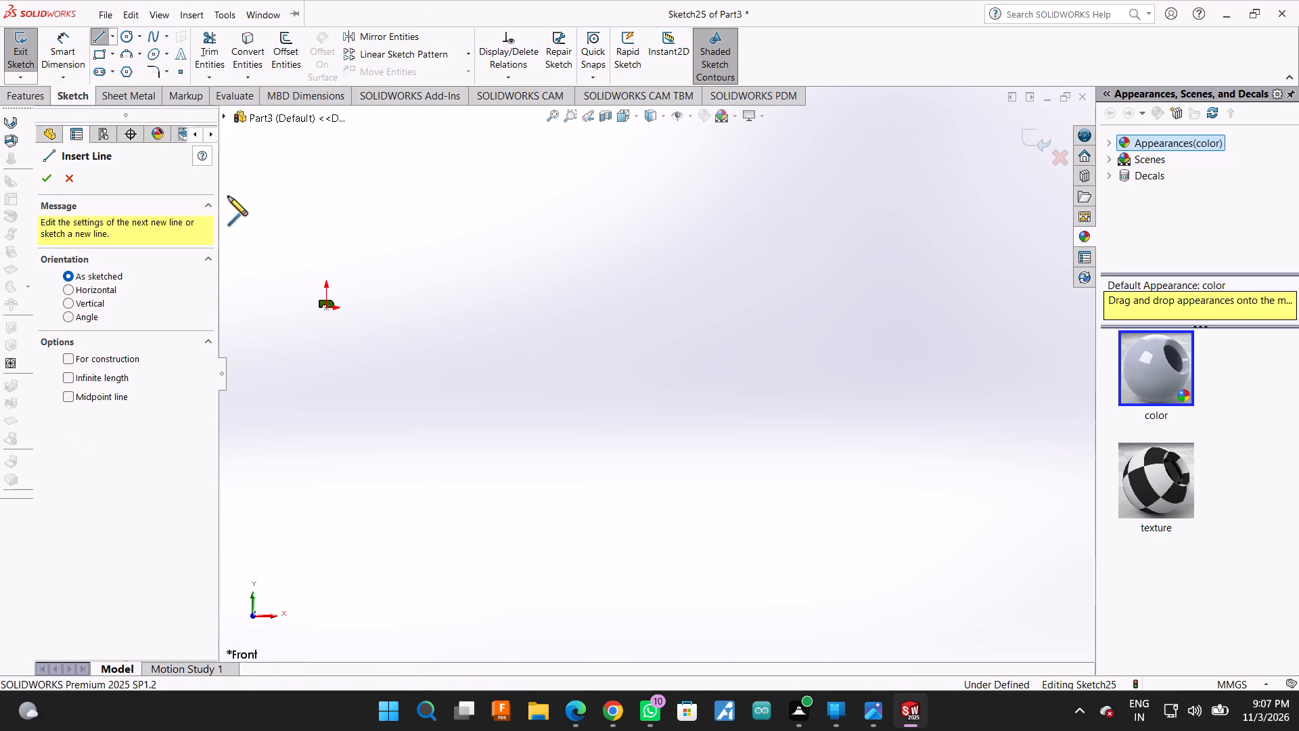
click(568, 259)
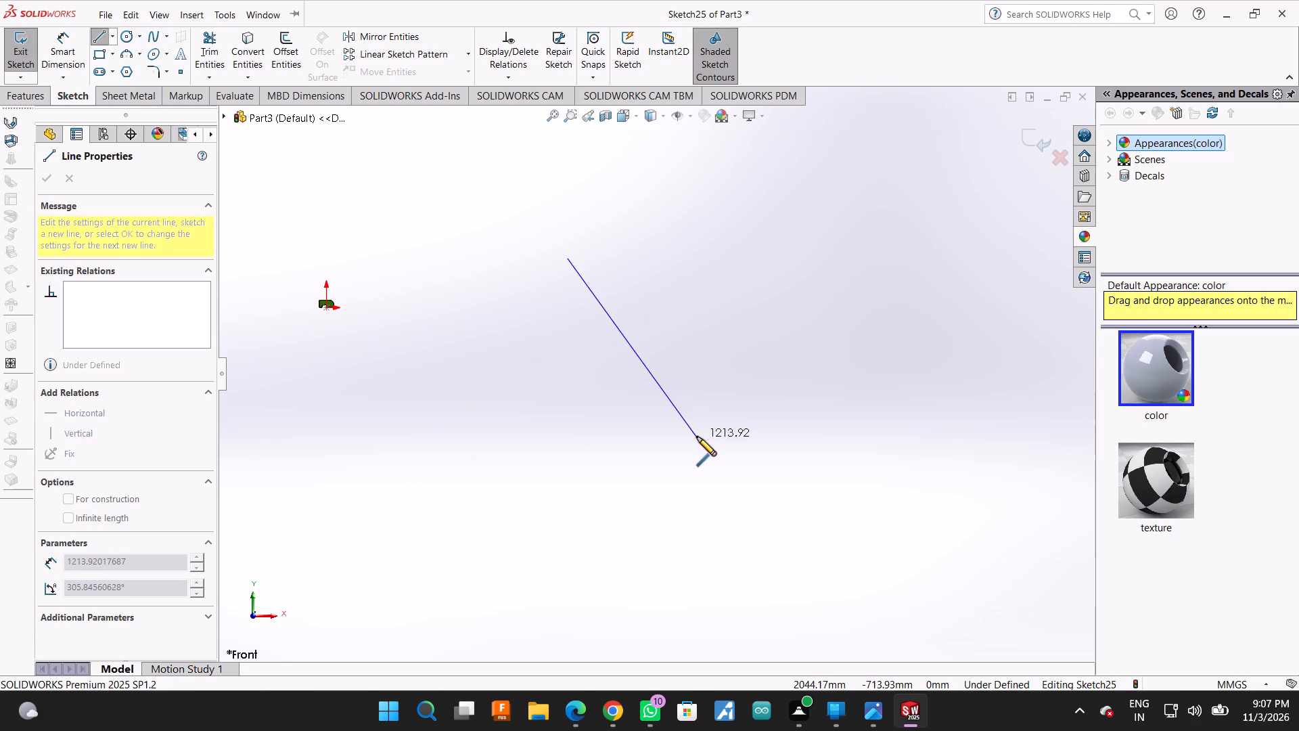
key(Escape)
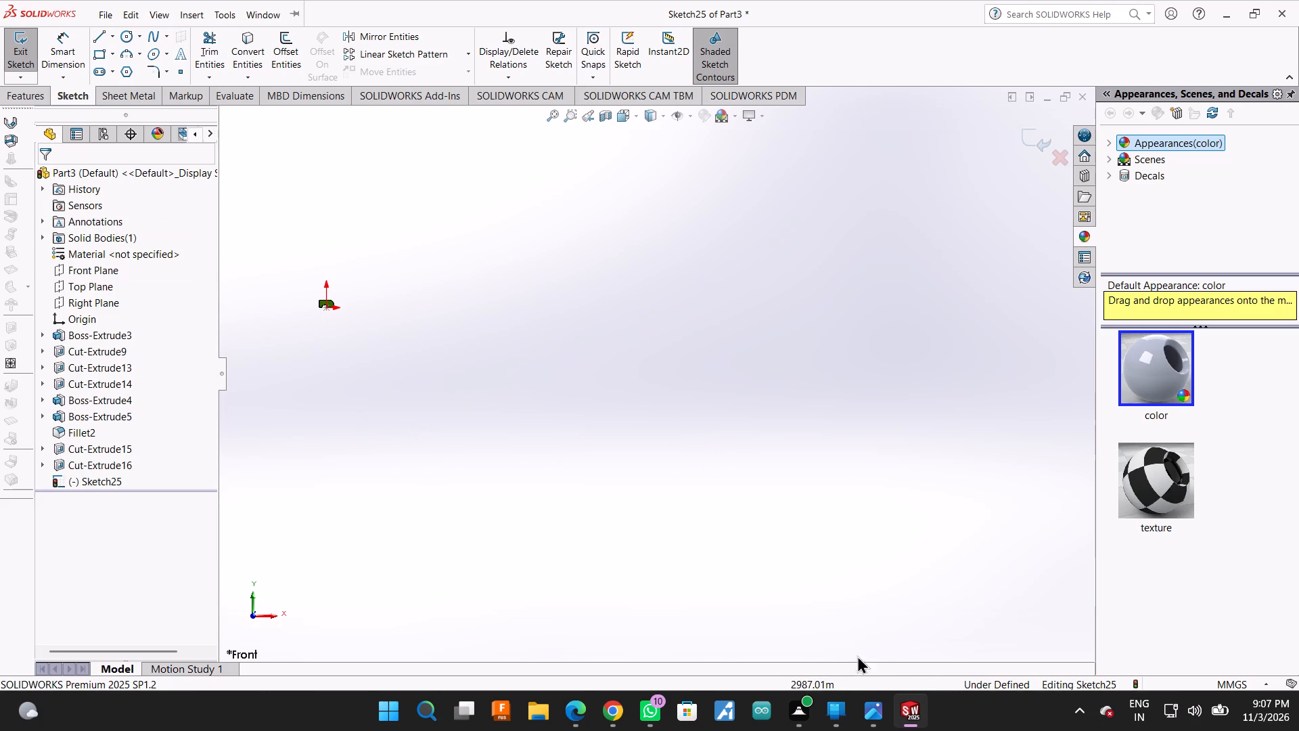
Bring the slotted block back into view and orient it to the isometric view.
scroll(361, 280, up, 2)
scroll(516, 364, up, 4)
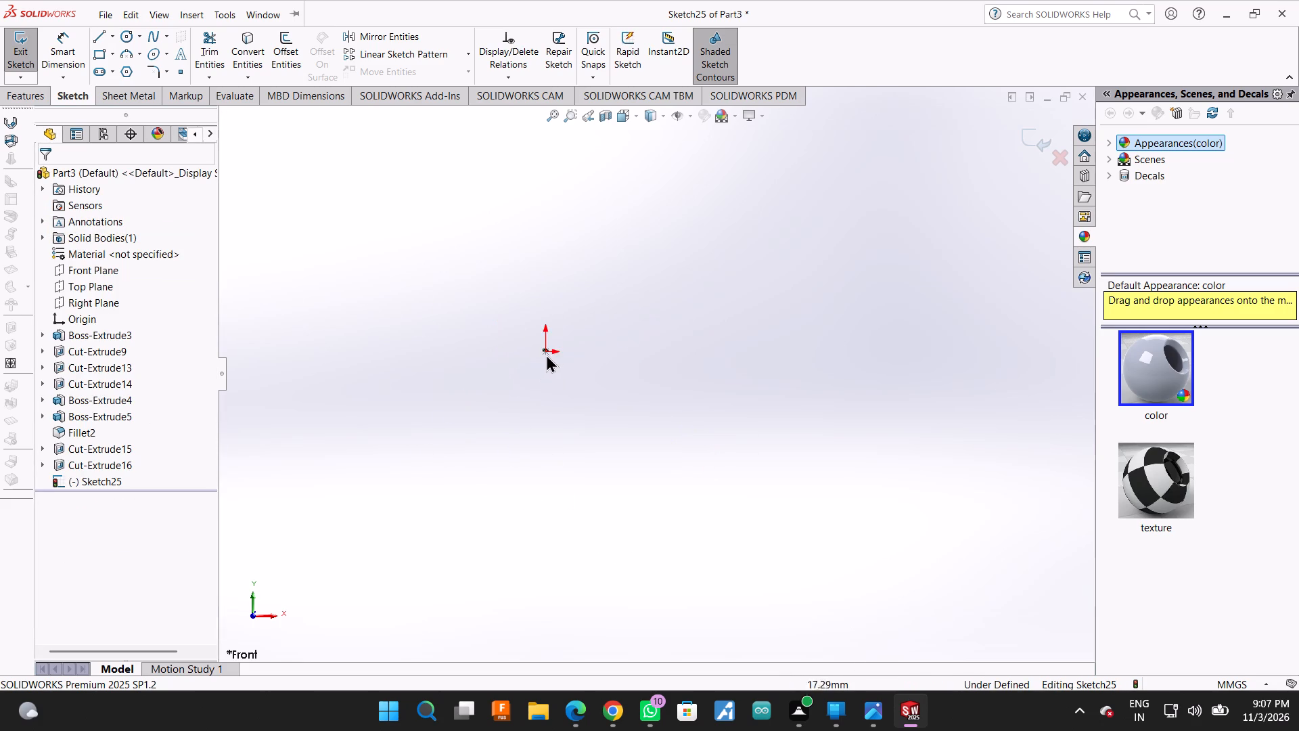
scroll(545, 354, up, 3)
scroll(545, 355, down, 18)
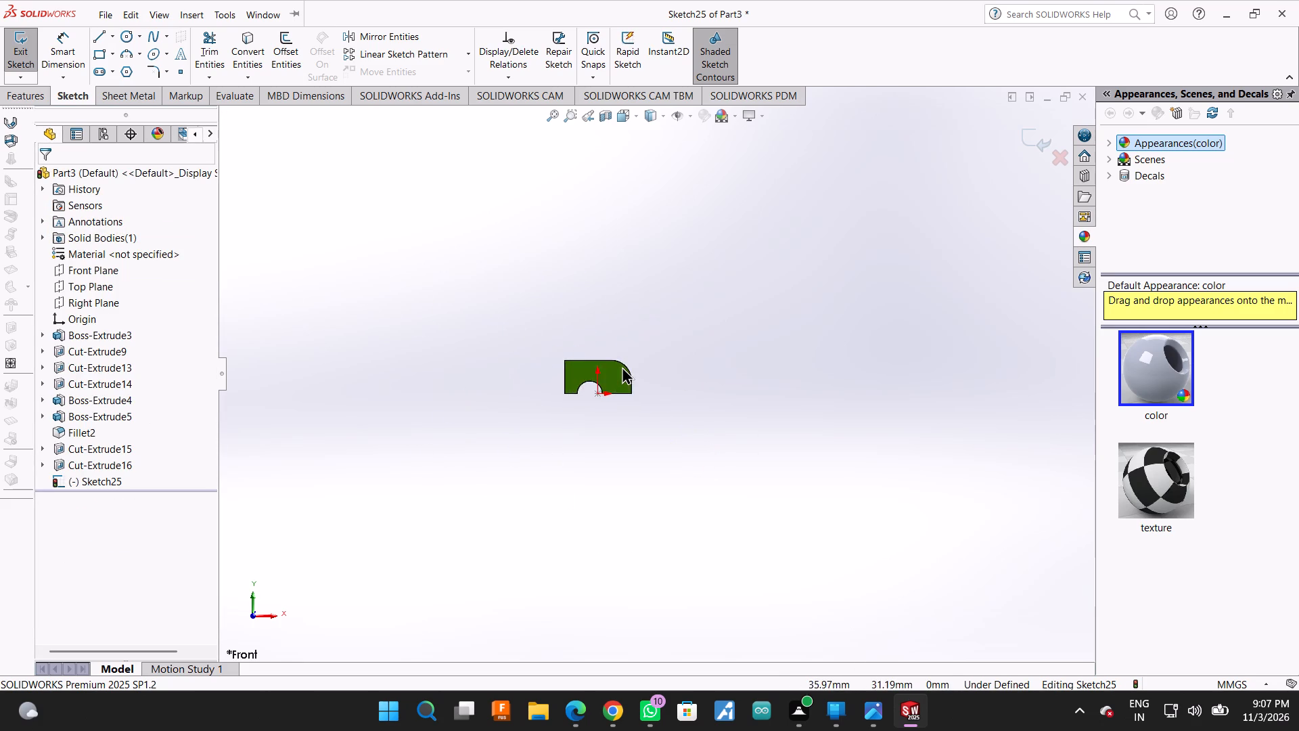
scroll(622, 366, down, 13)
scroll(614, 382, up, 8)
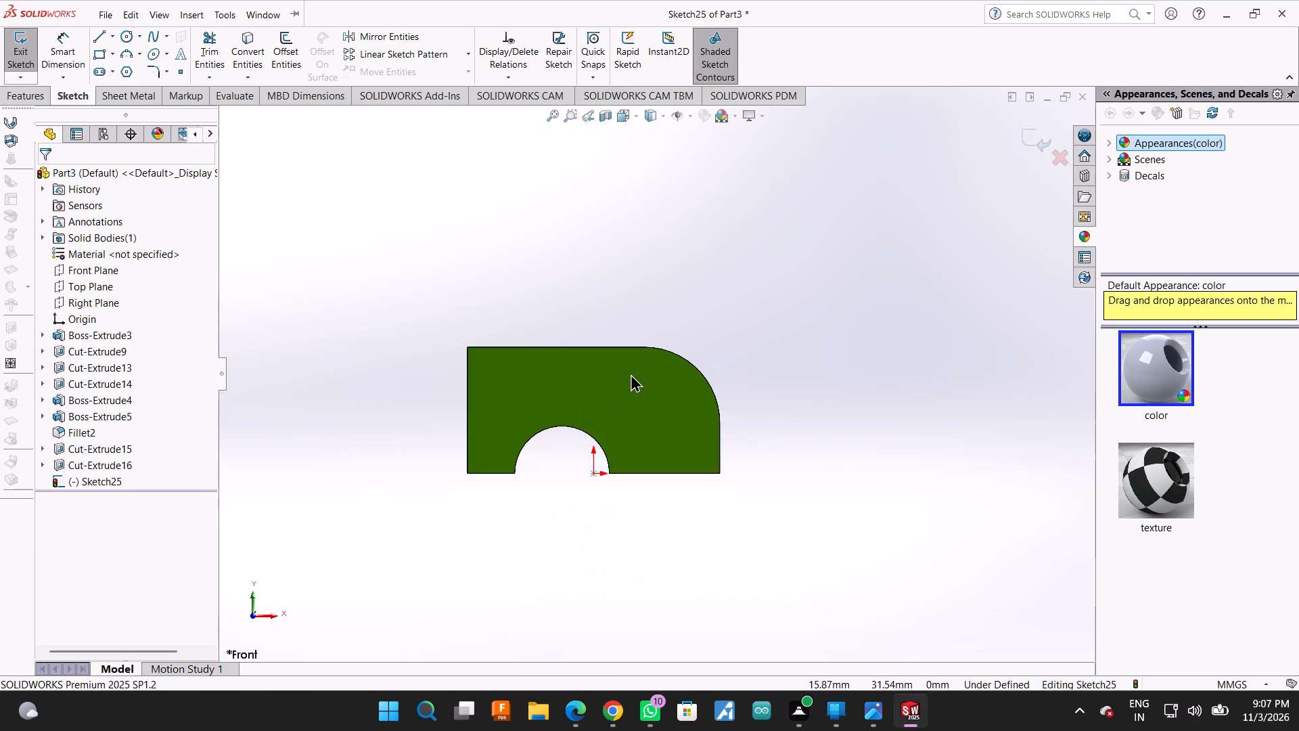
key(space)
click(147, 68)
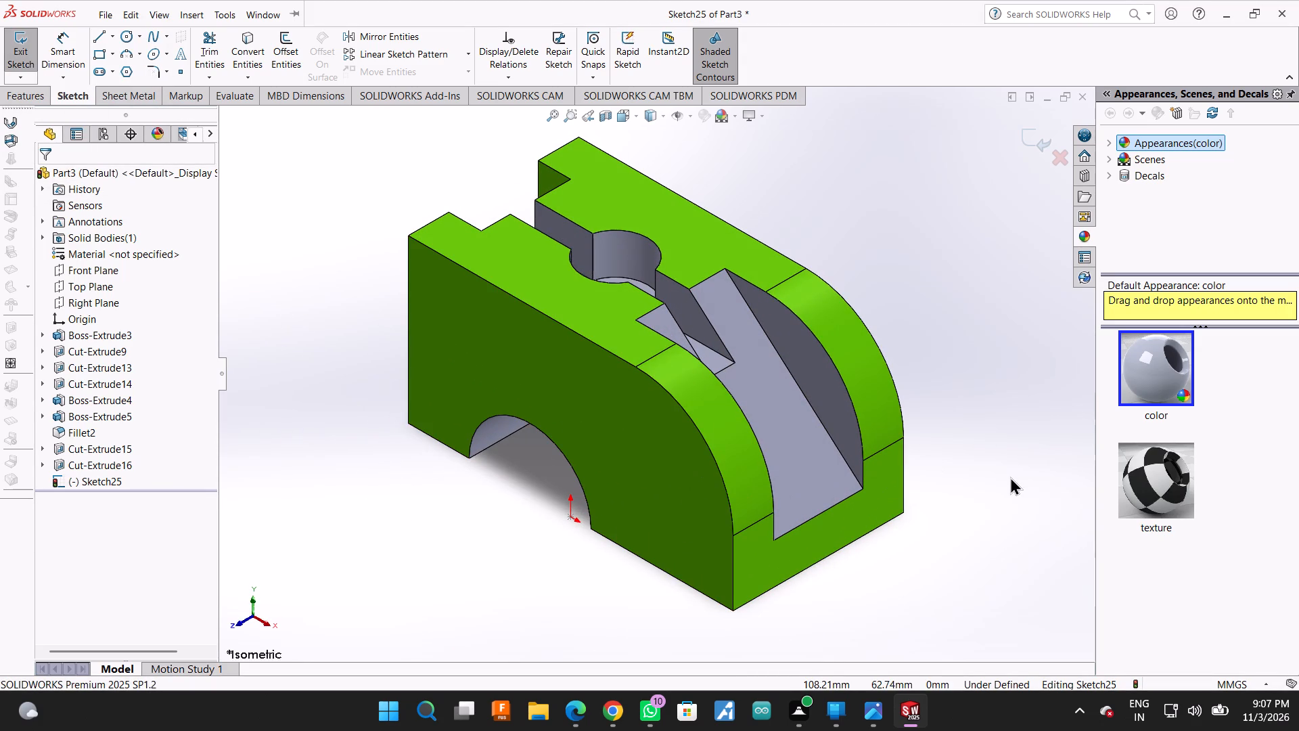
Save the part as Slotted Support Bracket in the SYMBIOSIS folder, deleting the empty sketch and rebuilding the document.
key(ctrl+s)
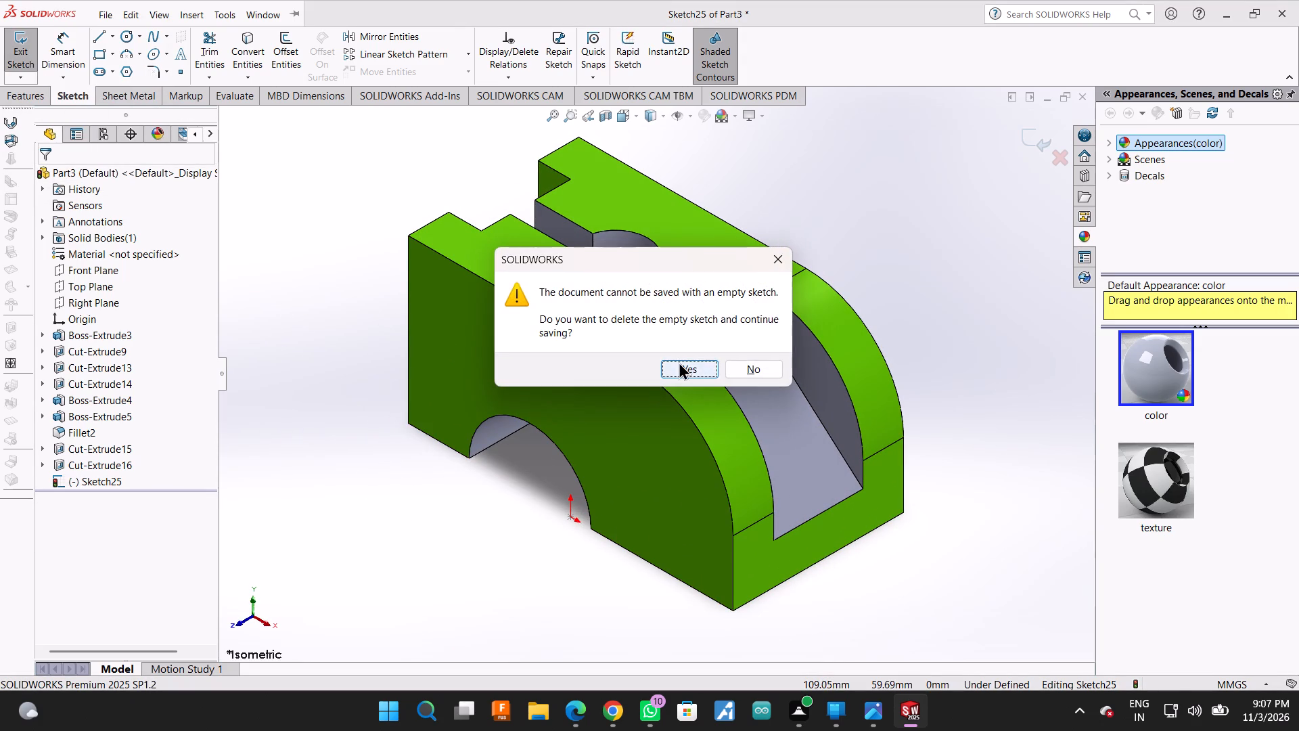
click(679, 361)
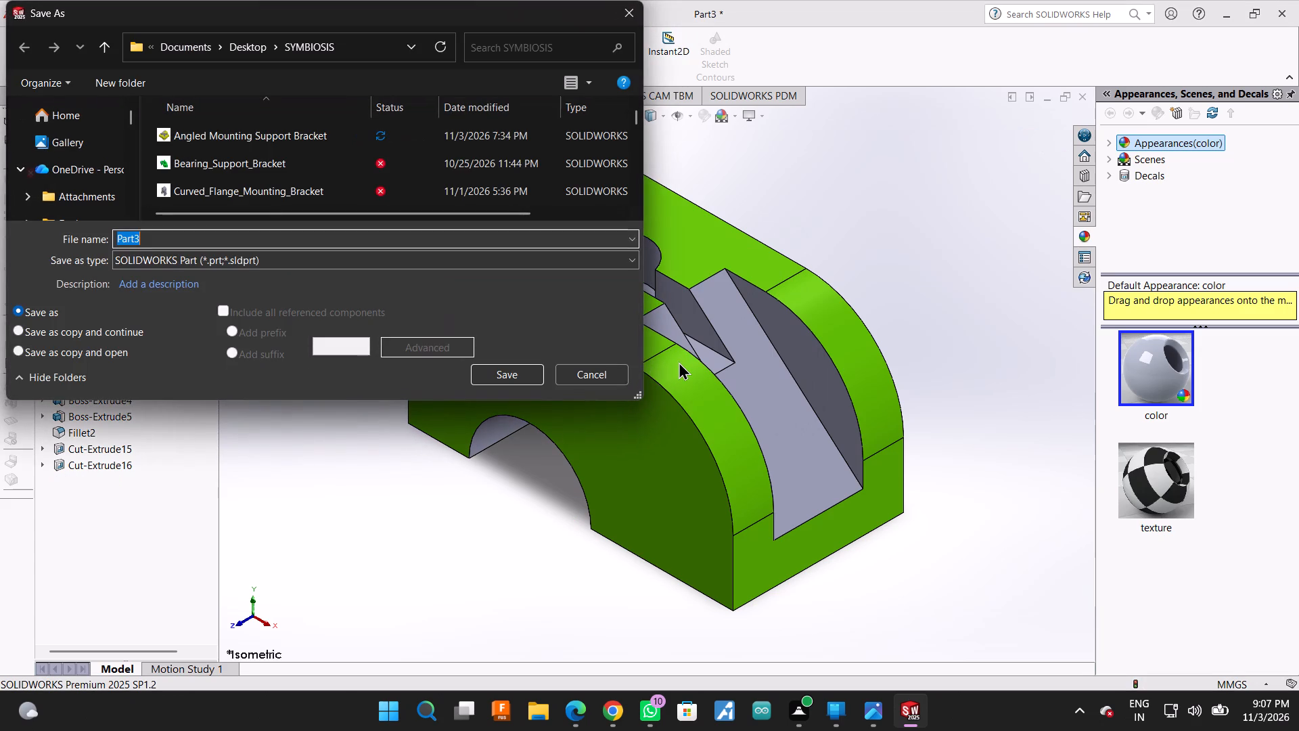
key(ctrl+v)
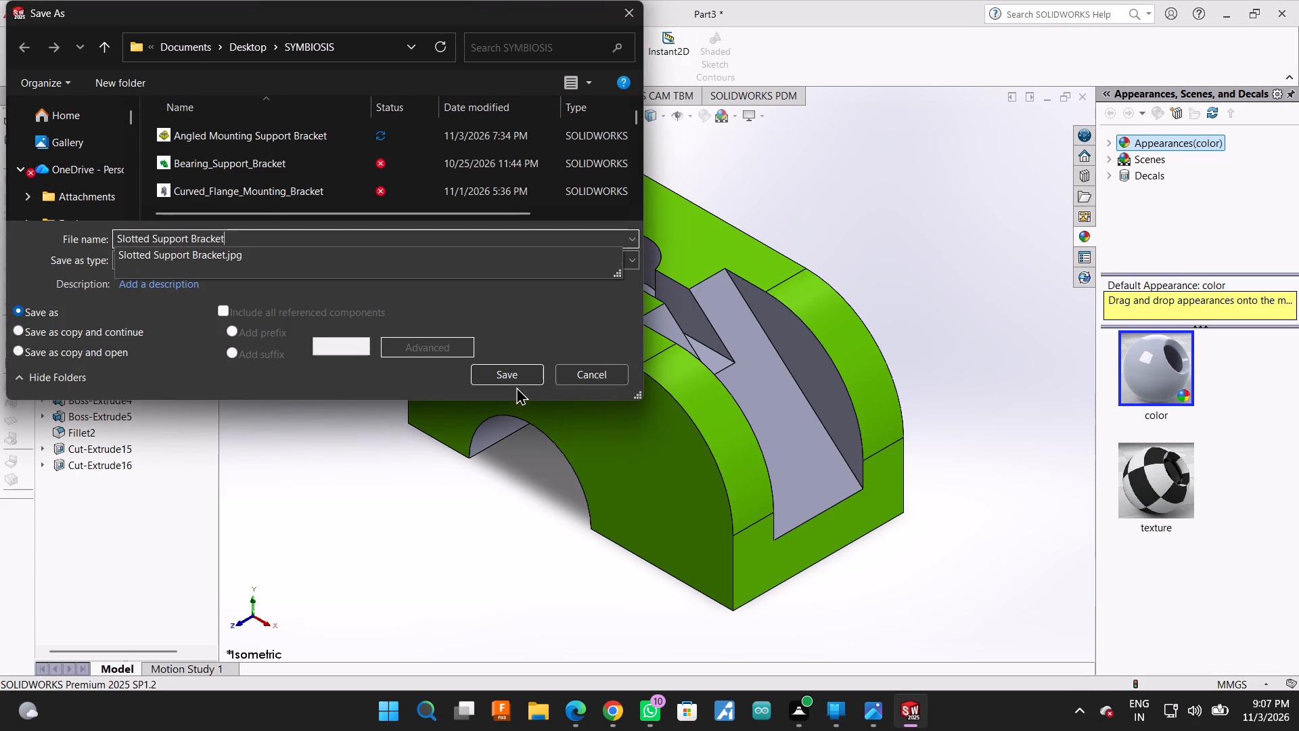
click(514, 378)
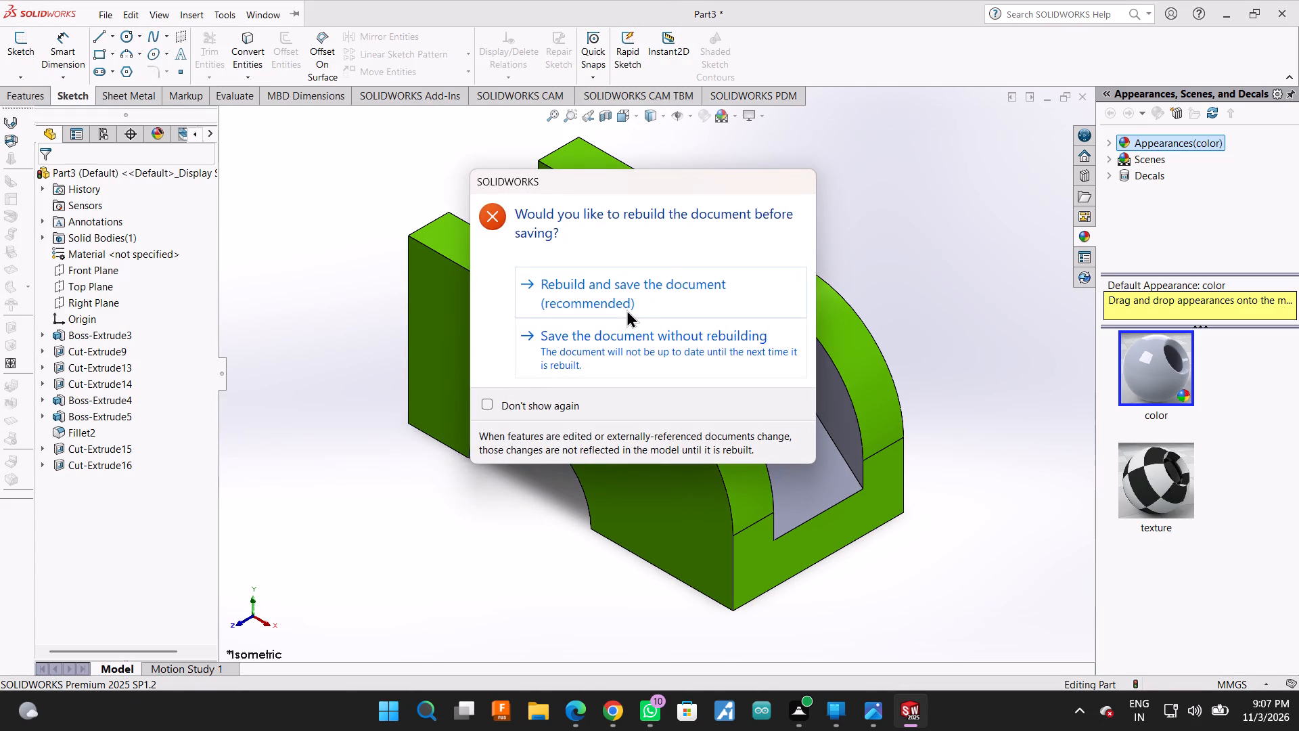
click(632, 298)
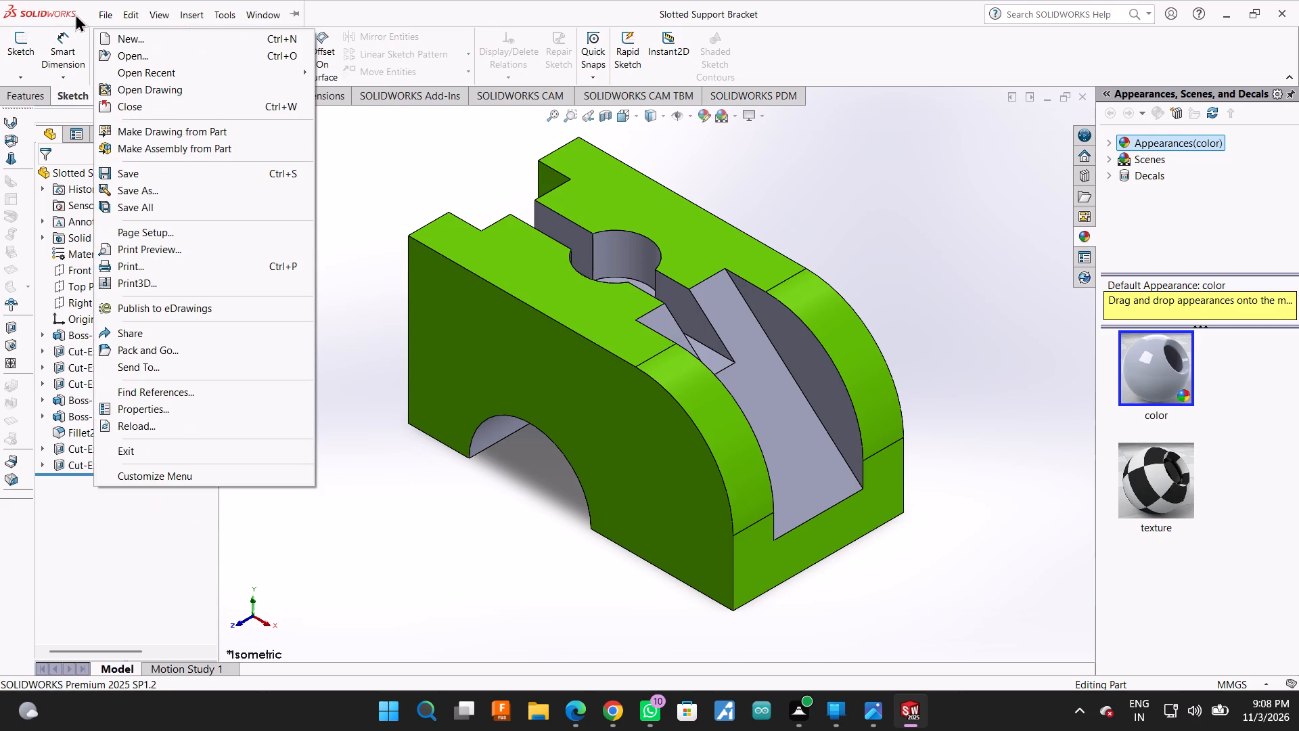
Save a PDF copy of the part as Slotted Support Bracket in the SYMBIOSIS folder.
click(131, 196)
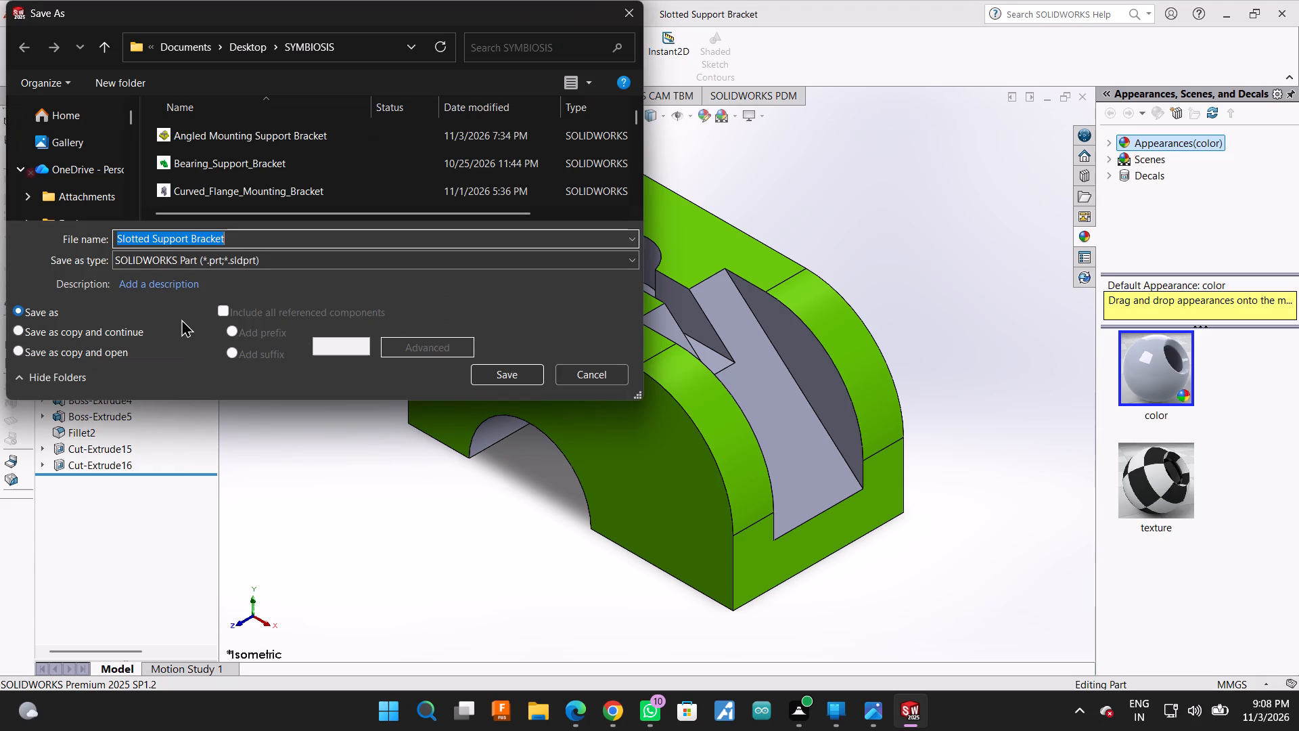
click(365, 263)
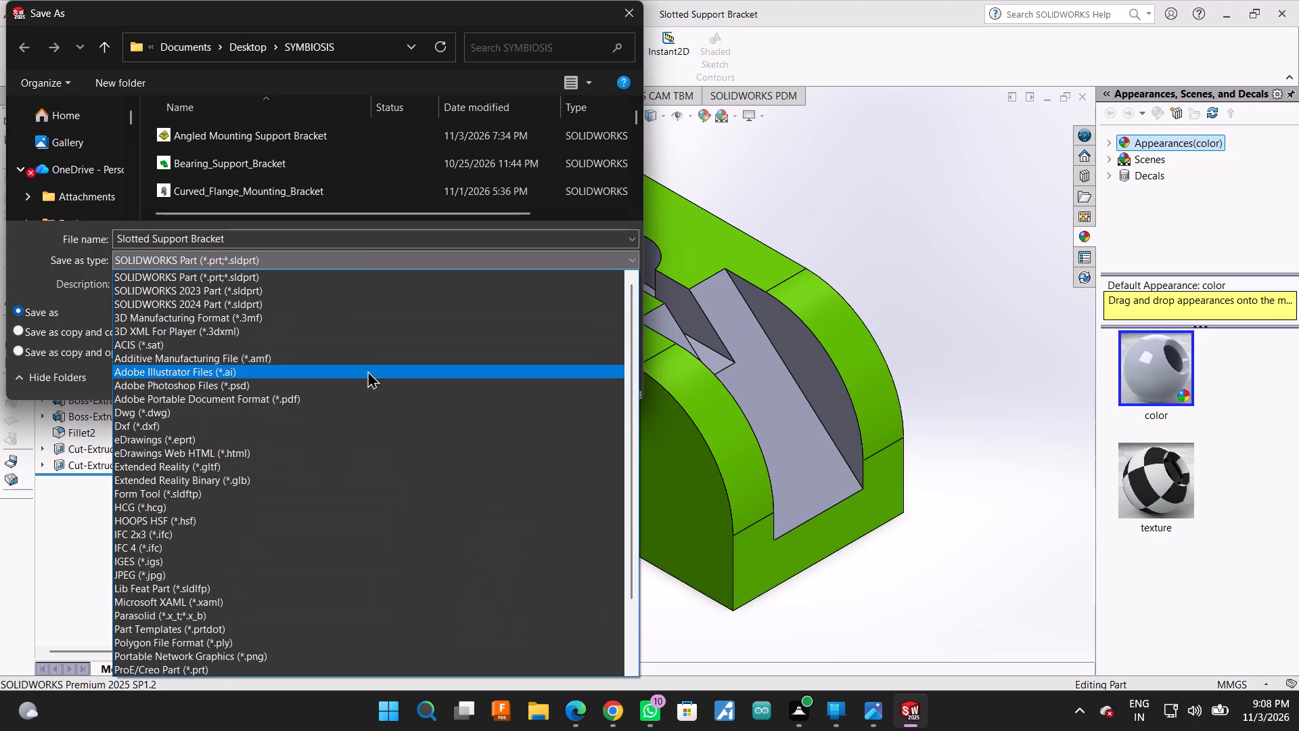
click(366, 401)
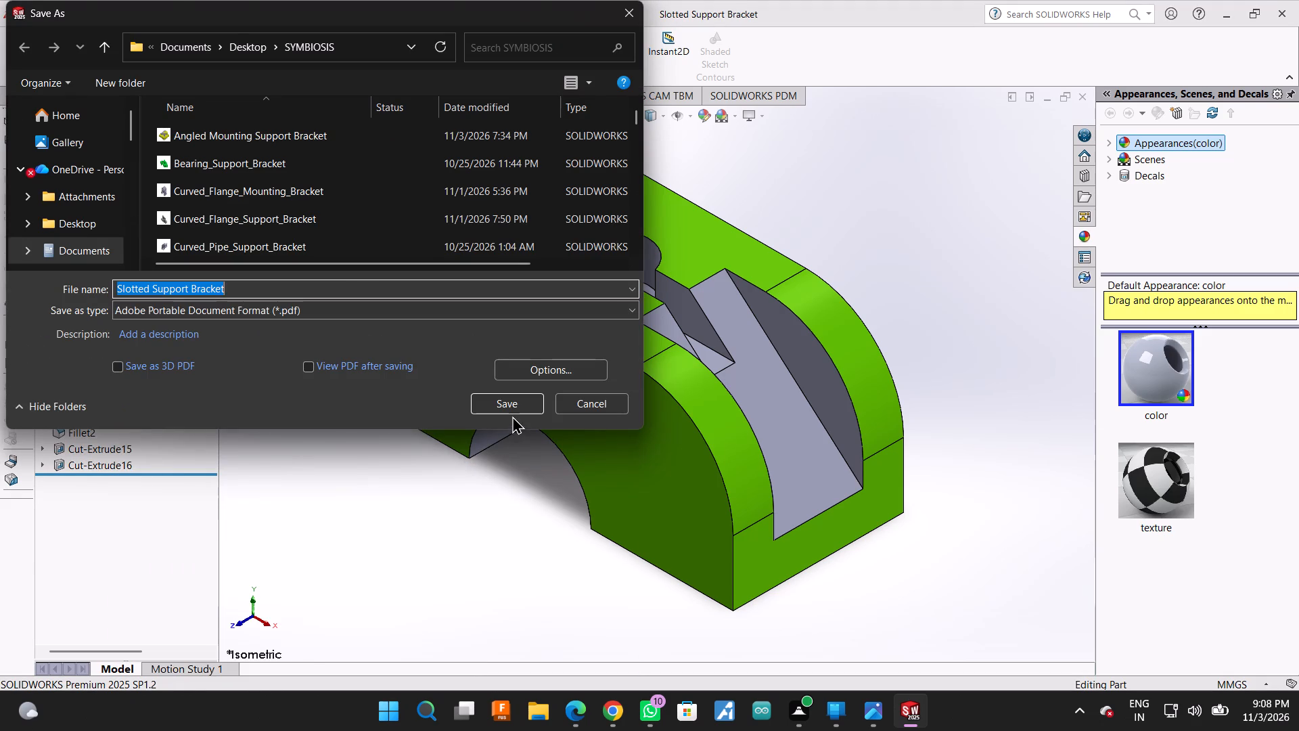
click(514, 405)
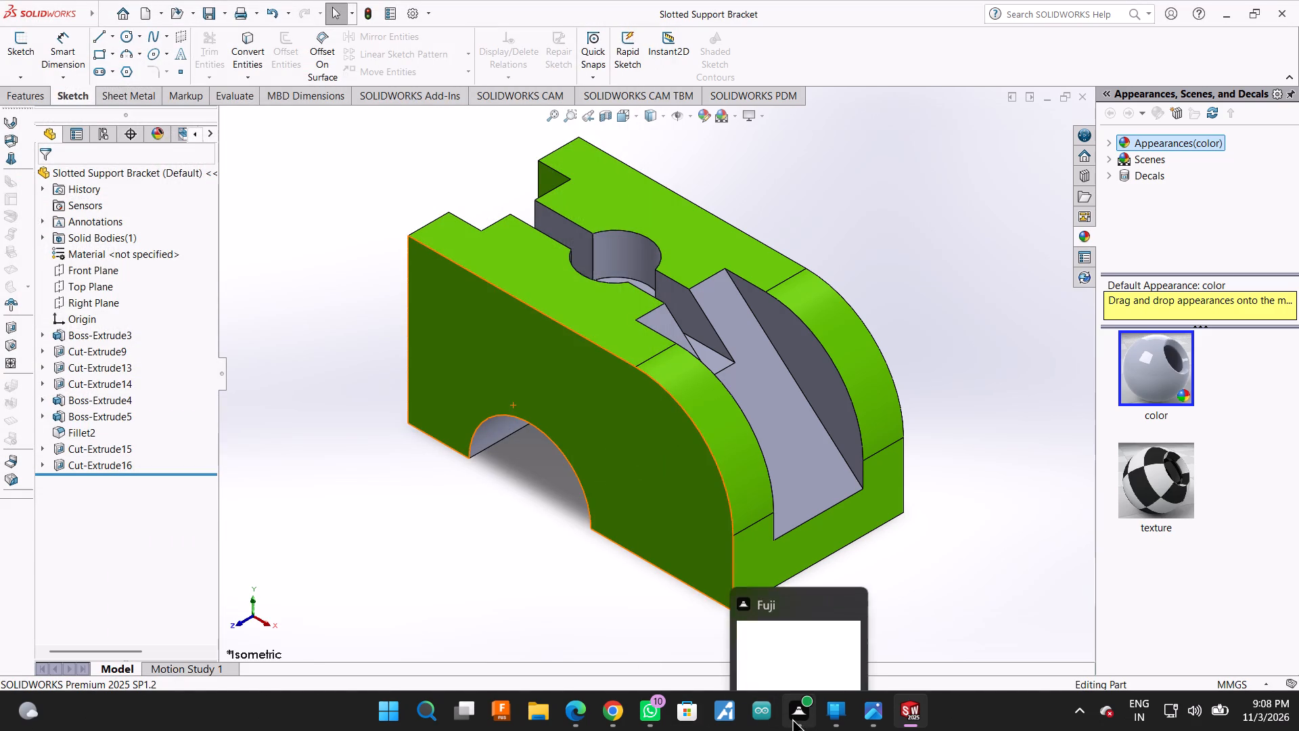